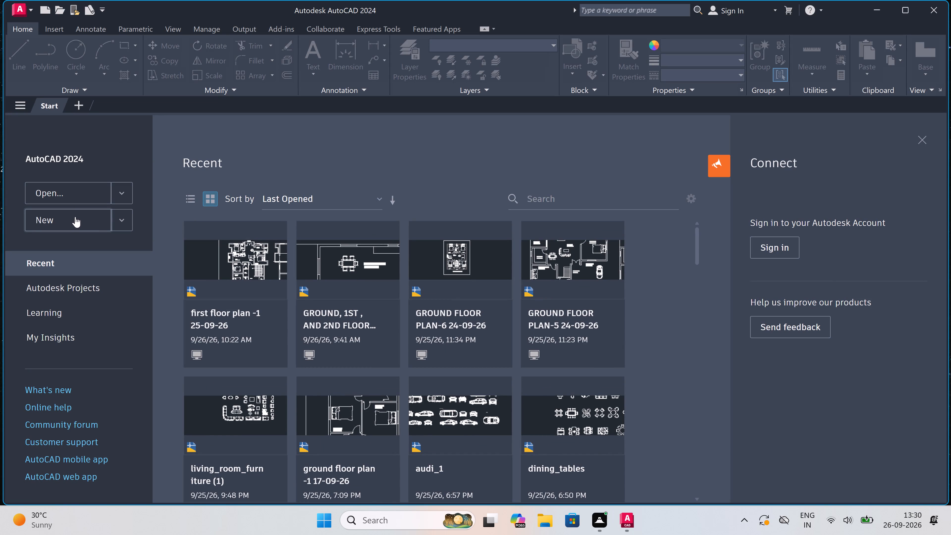
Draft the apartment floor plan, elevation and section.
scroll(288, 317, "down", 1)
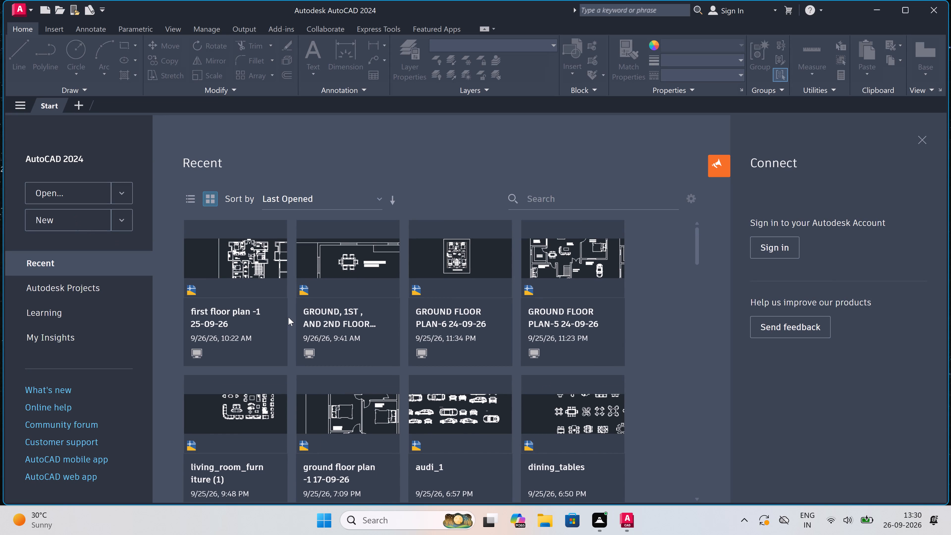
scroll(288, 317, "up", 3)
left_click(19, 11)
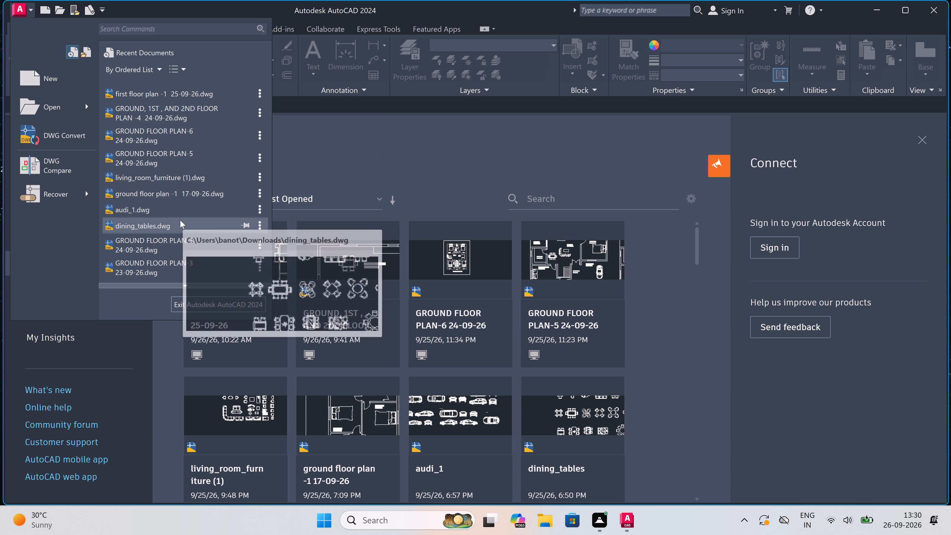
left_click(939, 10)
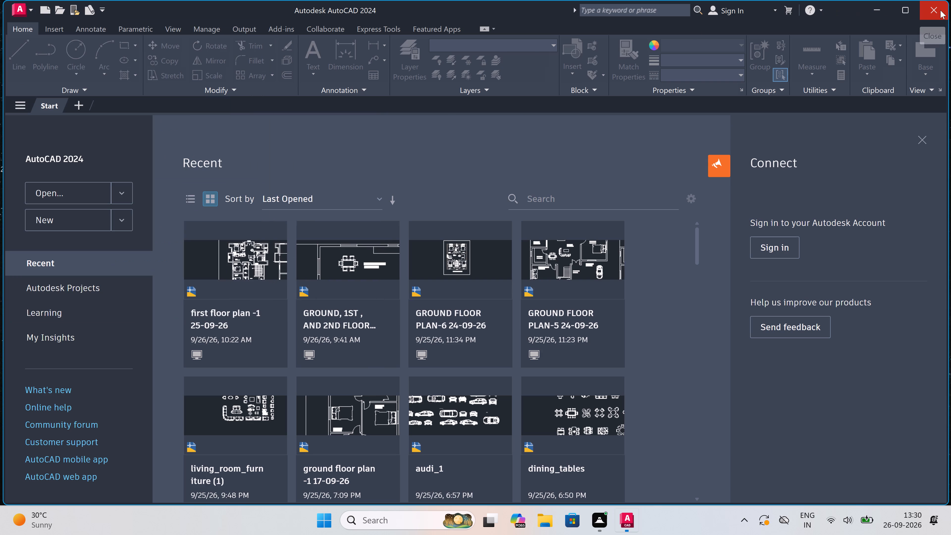
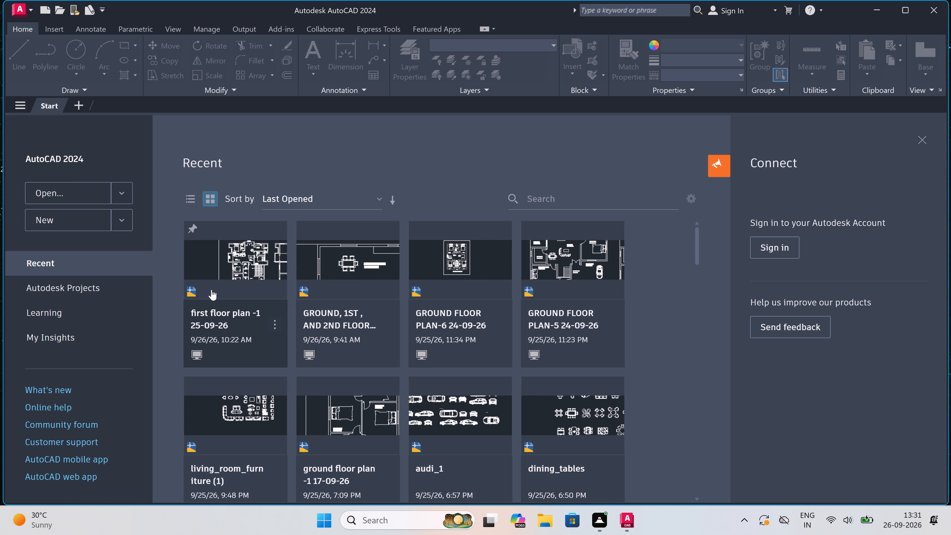
Create a new blank drawing and close the Properties palette.
double_click(66, 221)
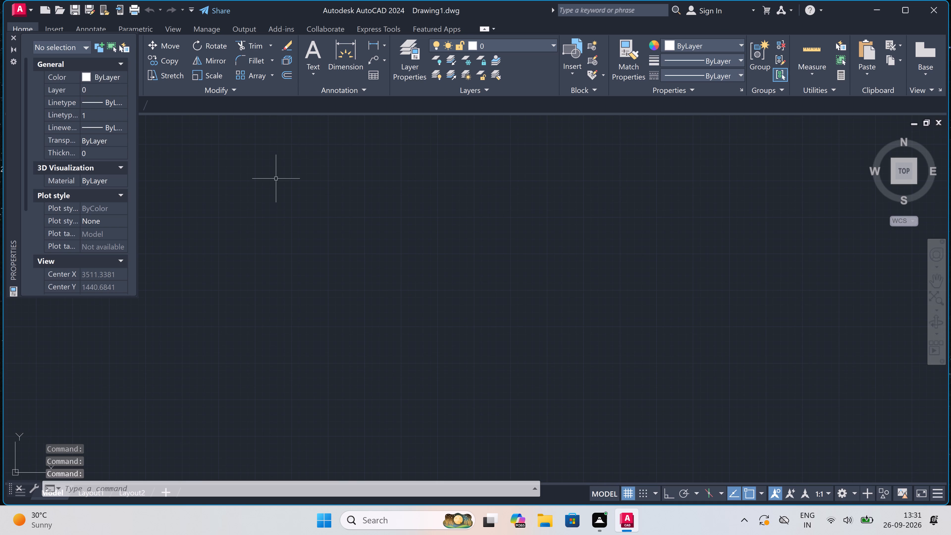
left_click(11, 36)
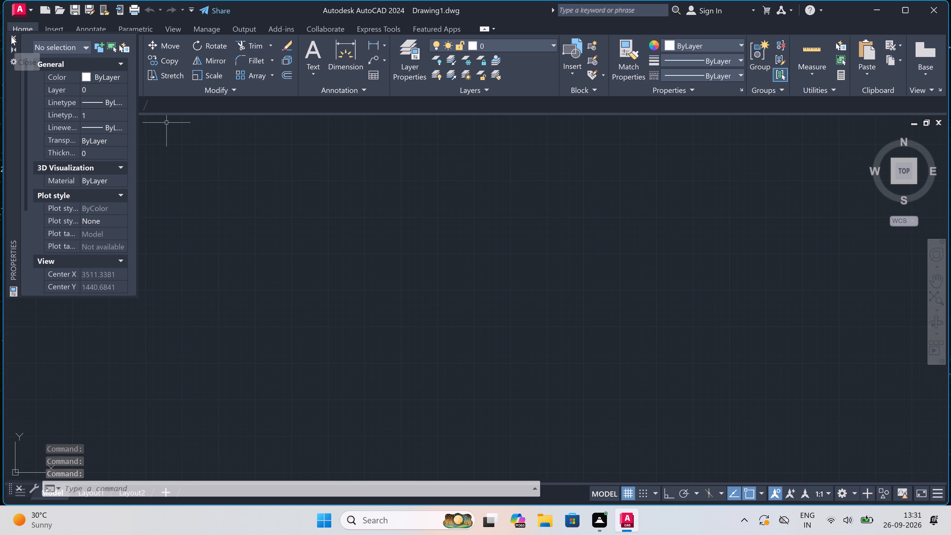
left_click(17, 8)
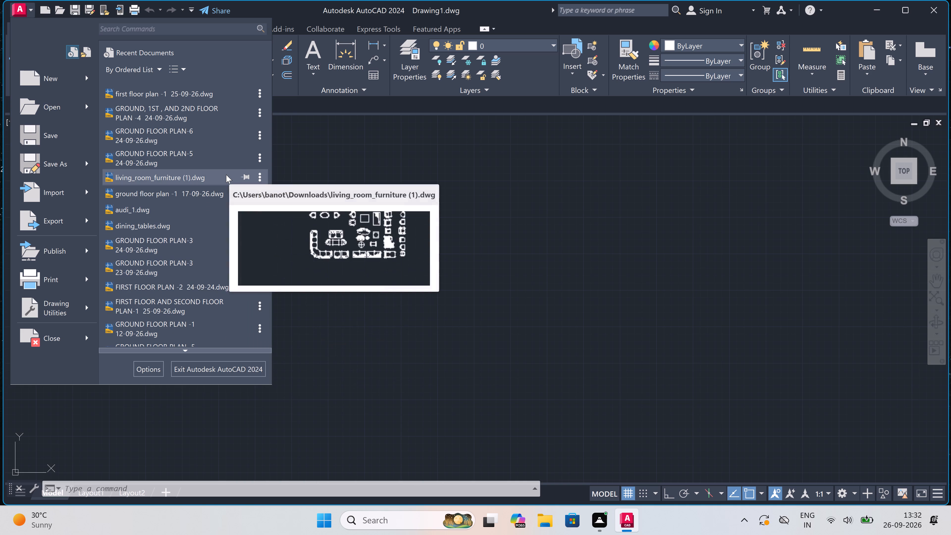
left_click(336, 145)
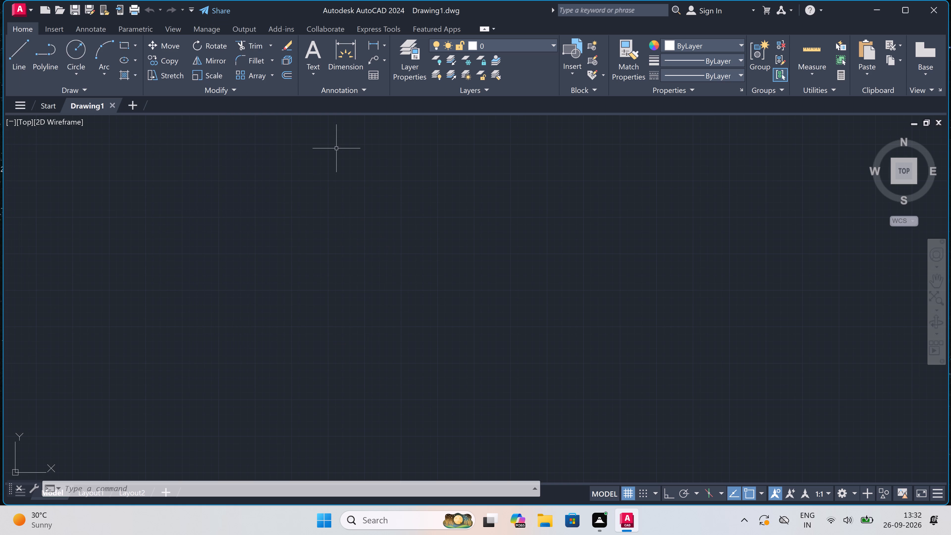
Configure the drawing units to Engineering length with 0'-0" precision and an insertion scale in Inches.
type("un")
key("space")
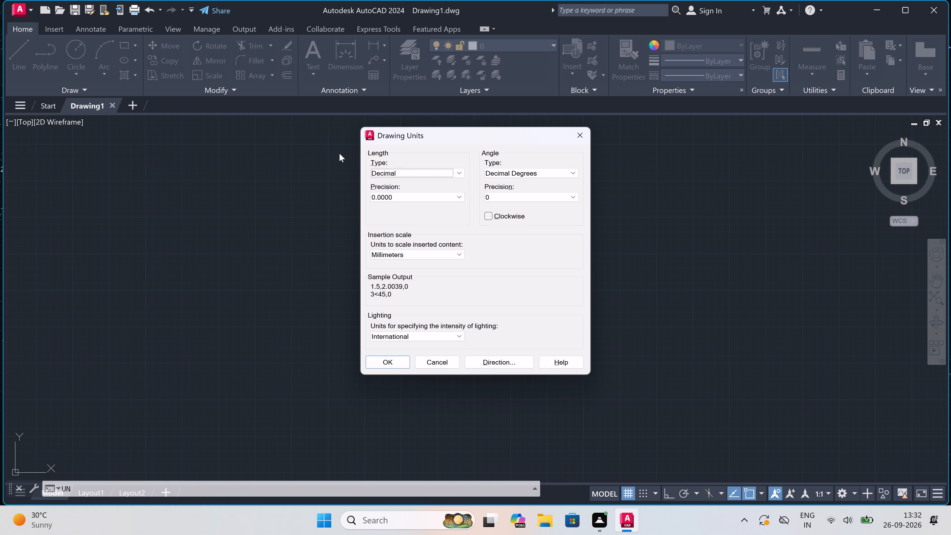
left_click(419, 171)
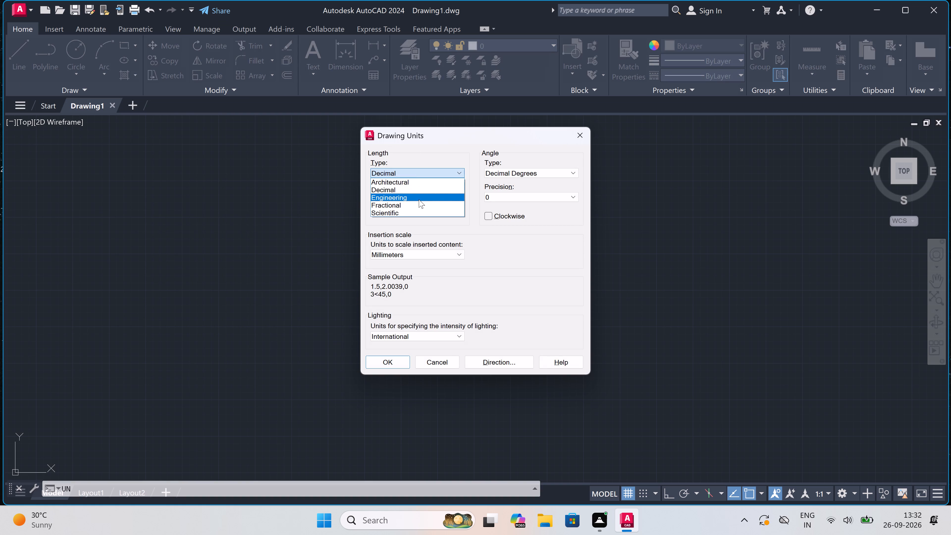
left_click(419, 199)
left_click(421, 201)
left_click(422, 204)
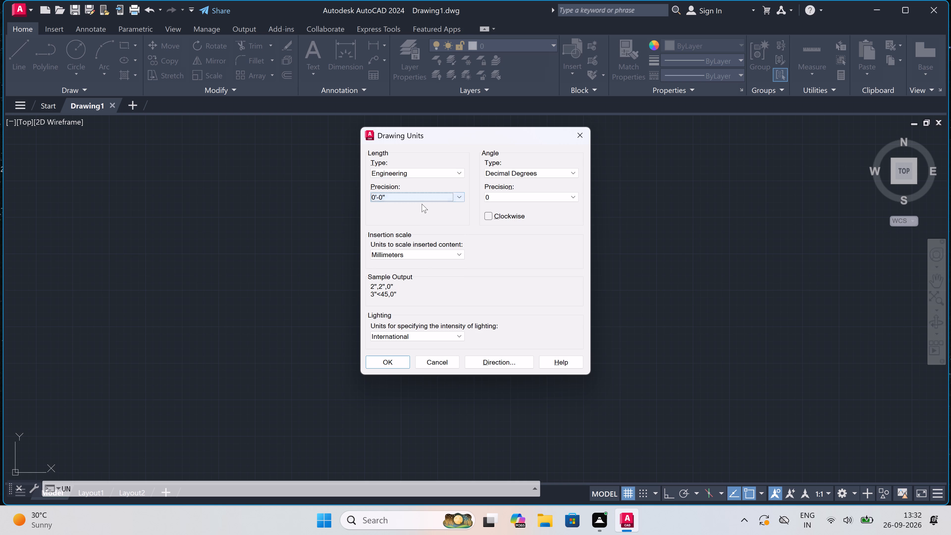
left_click(421, 256)
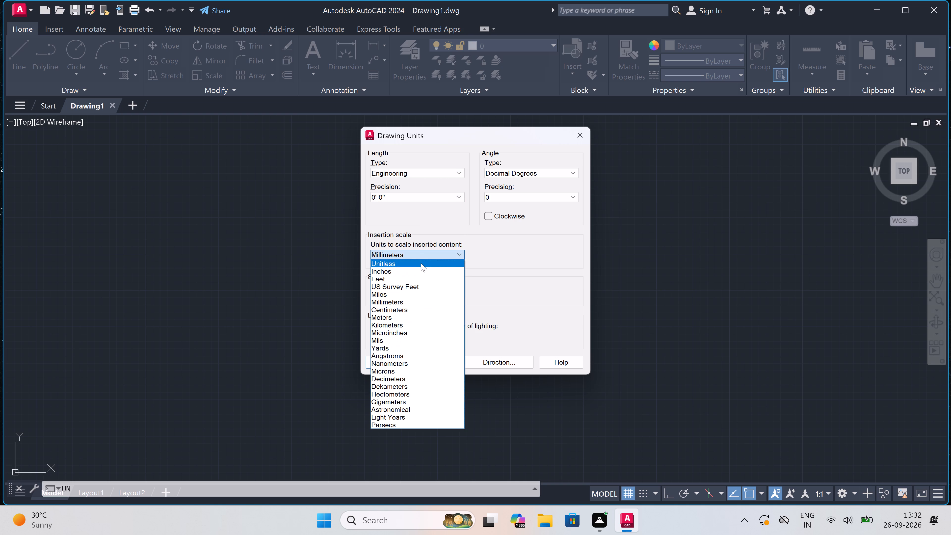
left_click(420, 268)
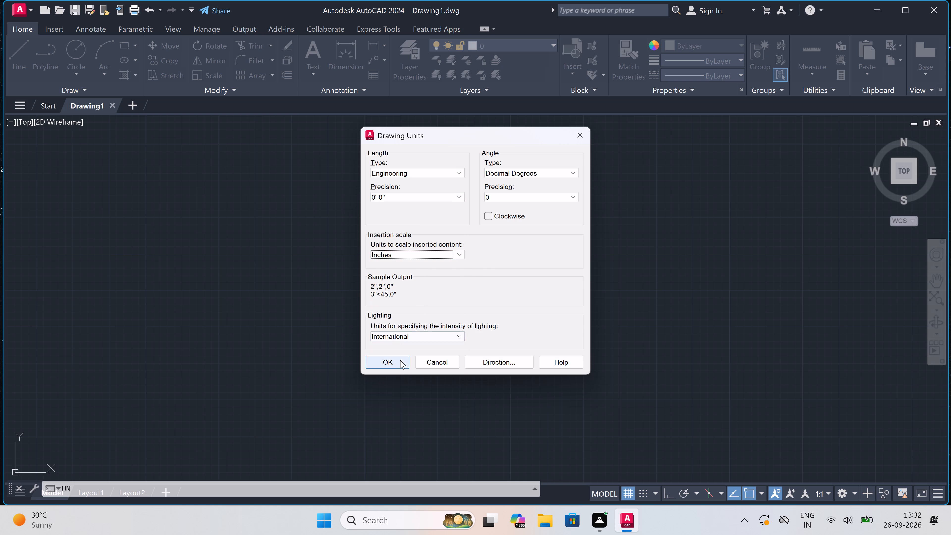
left_click(399, 360)
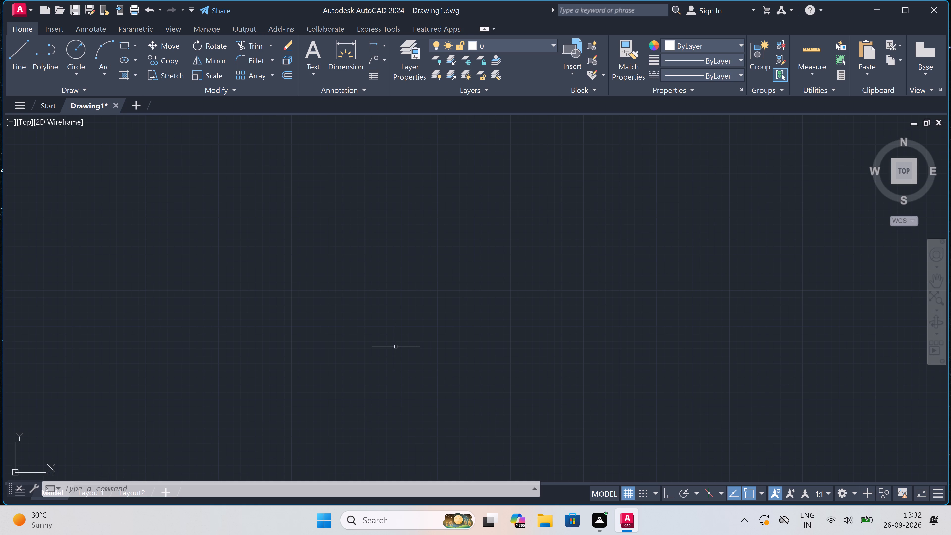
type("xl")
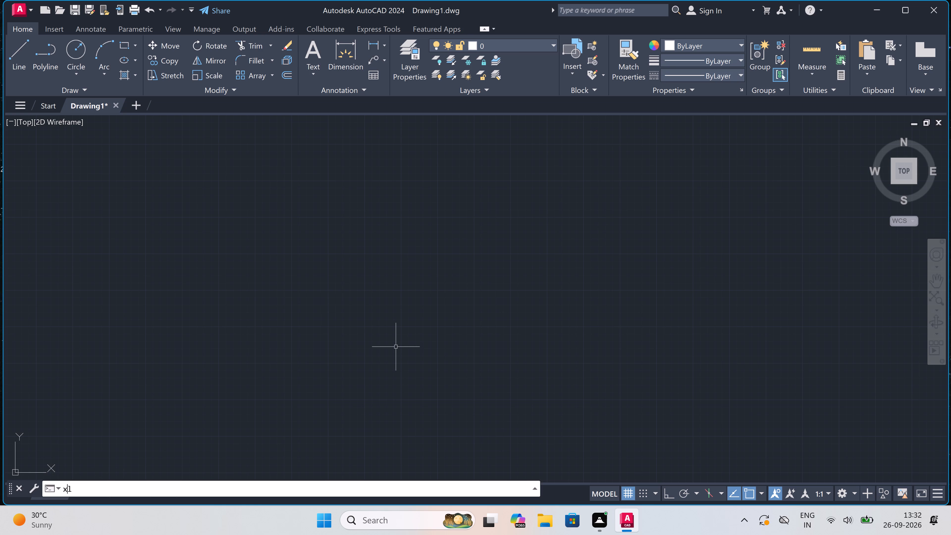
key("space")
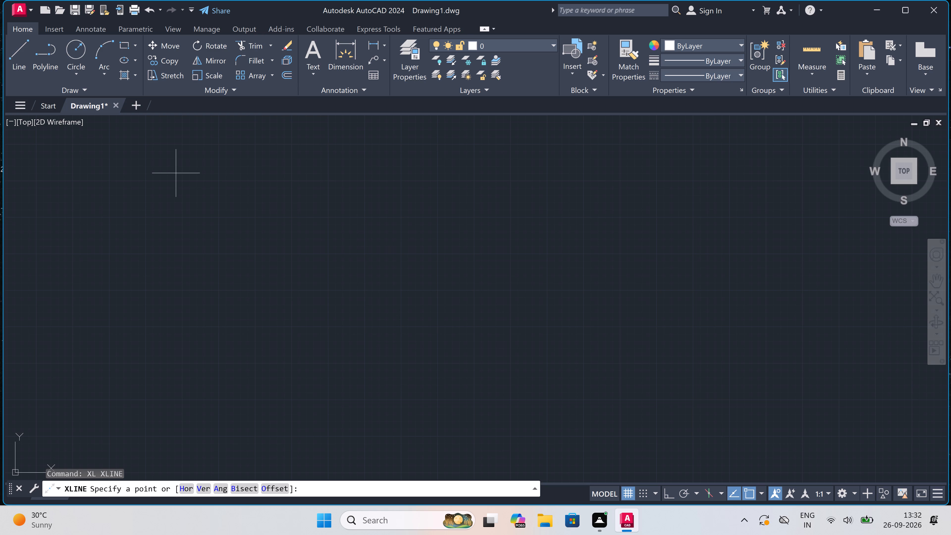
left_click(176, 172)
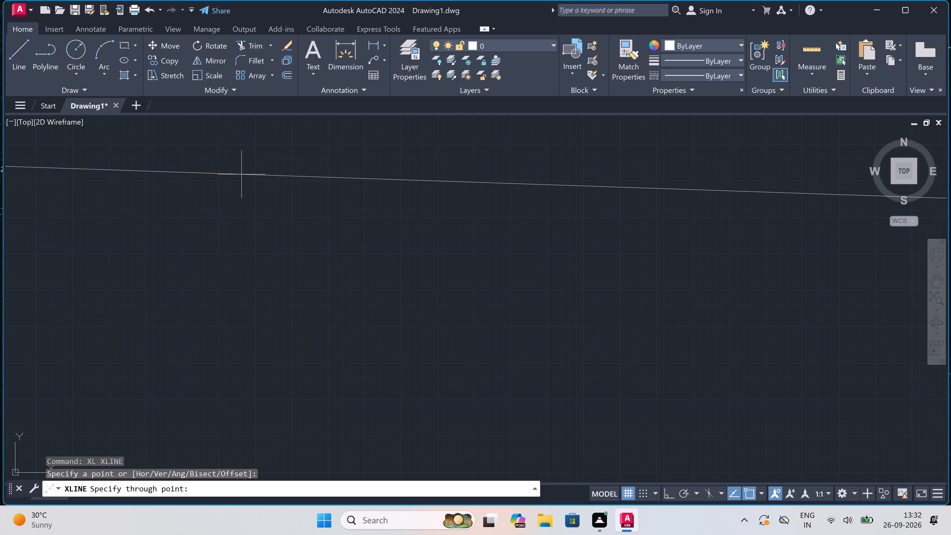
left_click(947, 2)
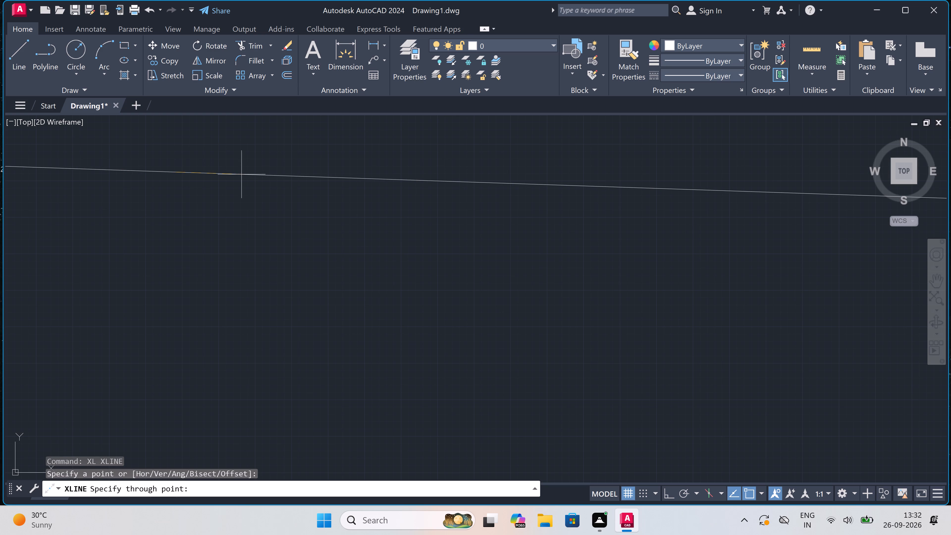
Turn on Ortho mode and keep the drawing open.
key("F8")
left_click(946, 2)
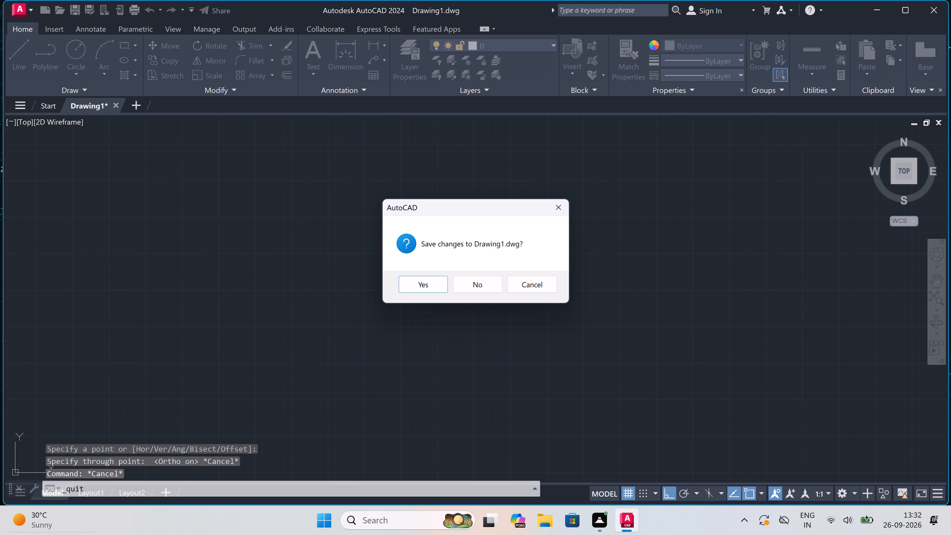
left_click(553, 205)
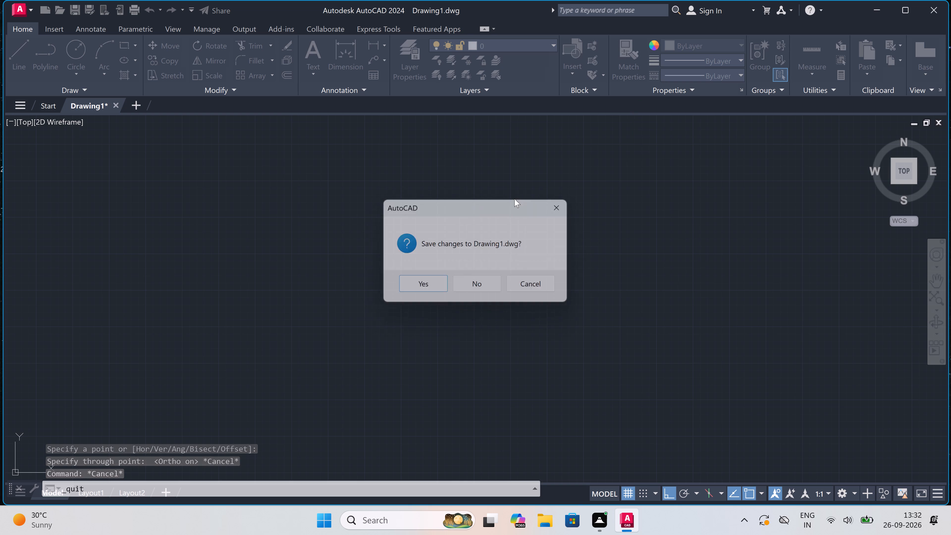
Draw one horizontal and one vertical construction line crossing at a common point in the upper-left part of the drawing area.
type("xl")
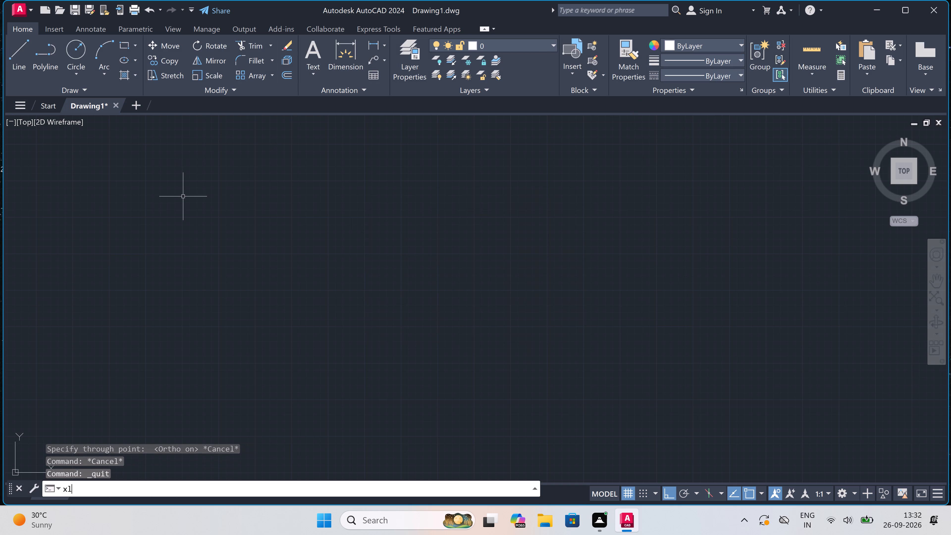
key("space")
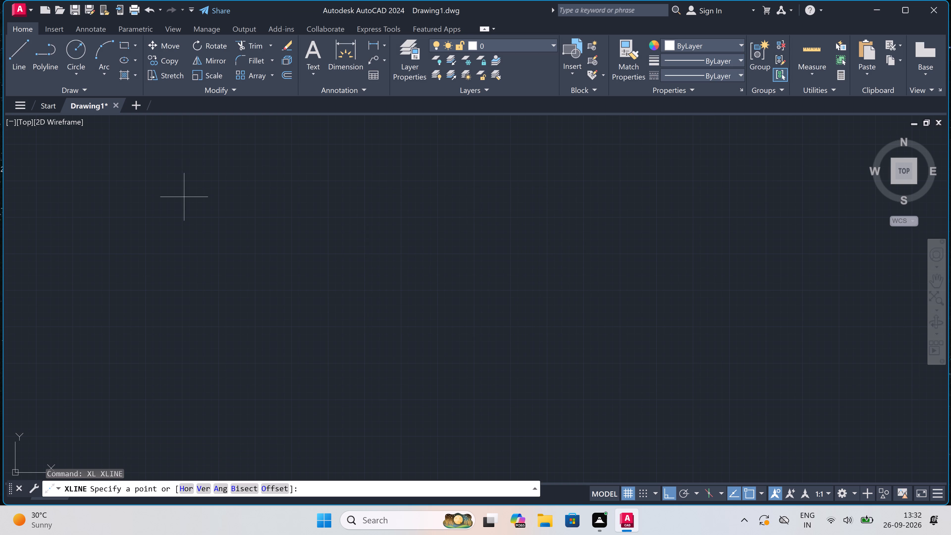
left_click(184, 197)
left_click(276, 208)
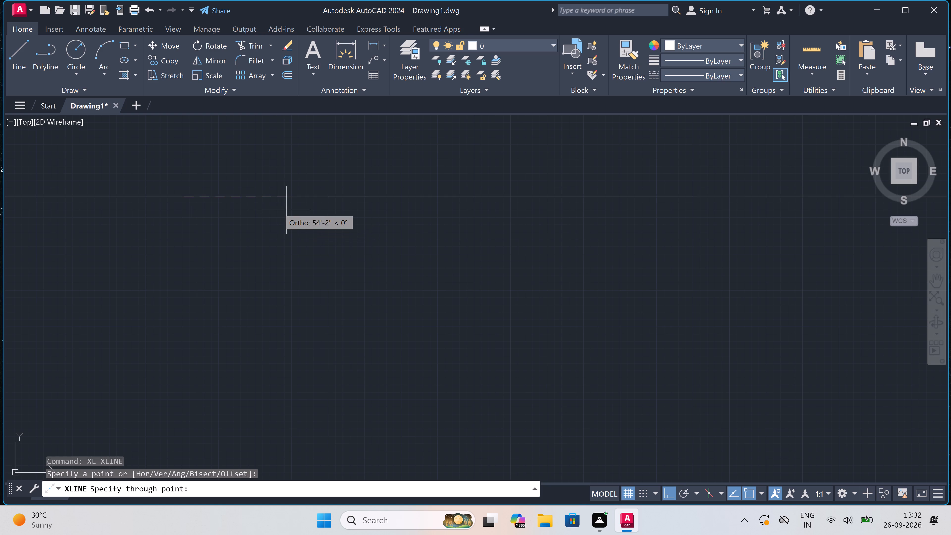
left_click(190, 181)
key("Escape")
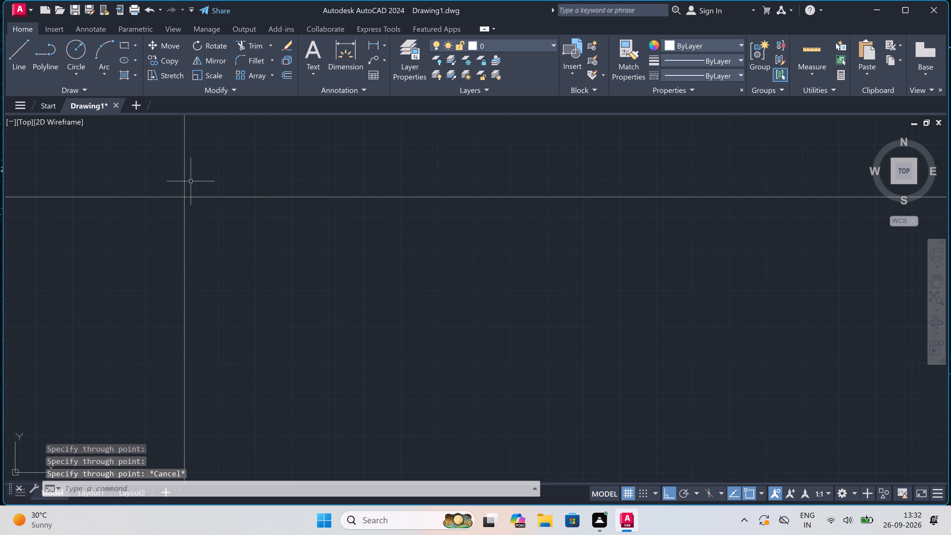
Trim the vertical construction line above the crossing and the horizontal one left of it, leaving an upper-left corner.
key("r")
key("Escape")
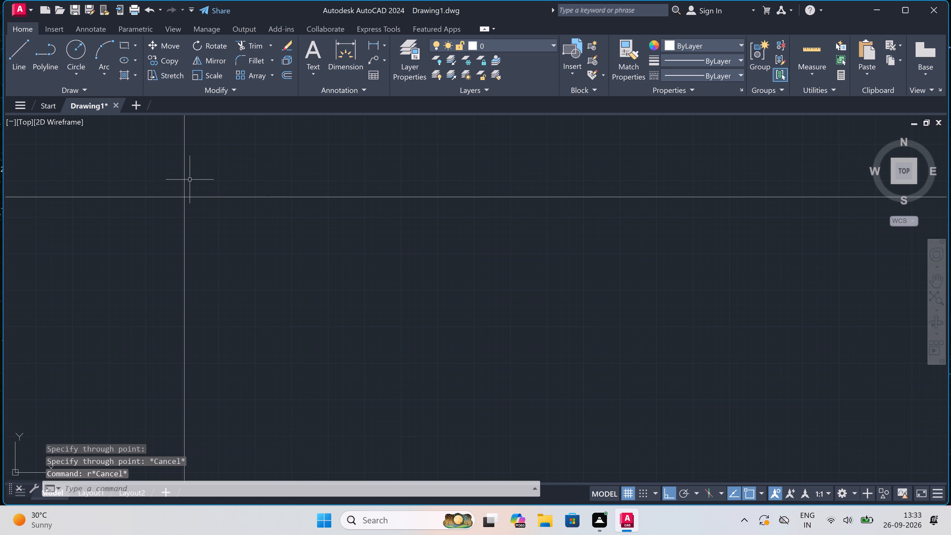
type("tr")
key("space")
left_click(191, 172)
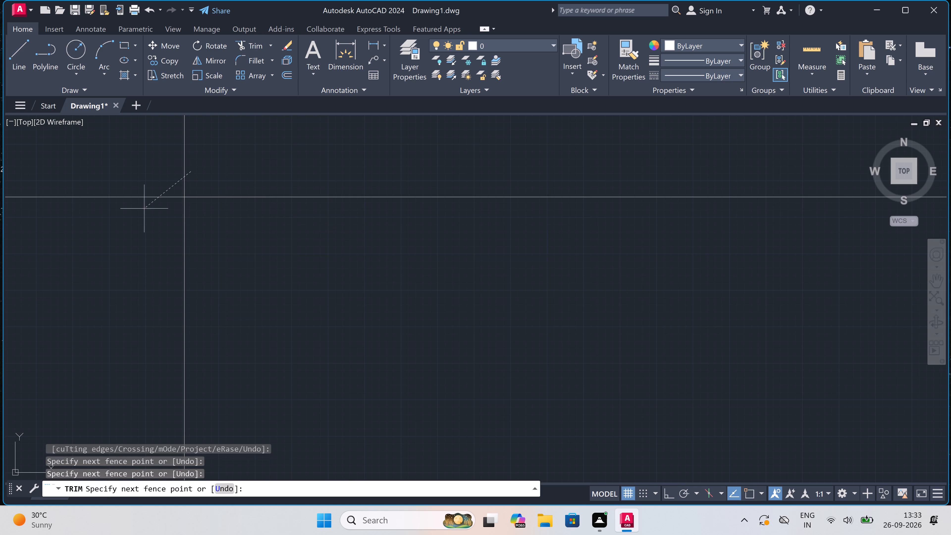
left_click(93, 244)
key("Escape")
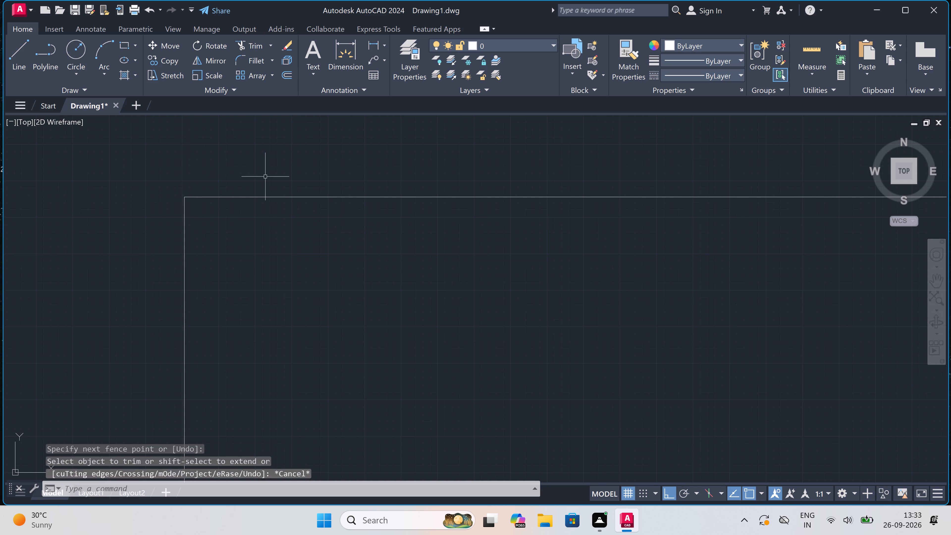
Offset the corner's horizontal line downward and its vertical line to the right by 9" to form the outer walls.
key("o")
key("space")
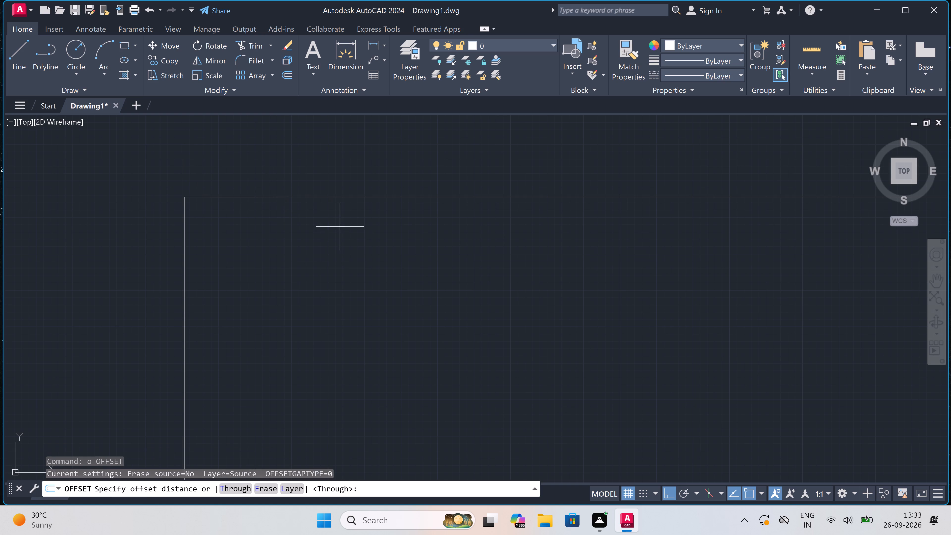
left_click(348, 200)
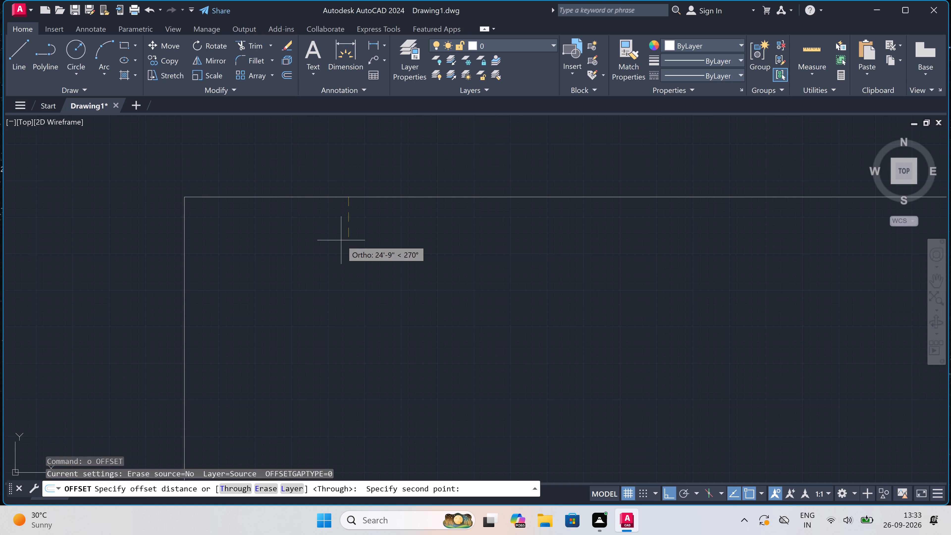
key("9")
key("shift+quotedbl")
key("space")
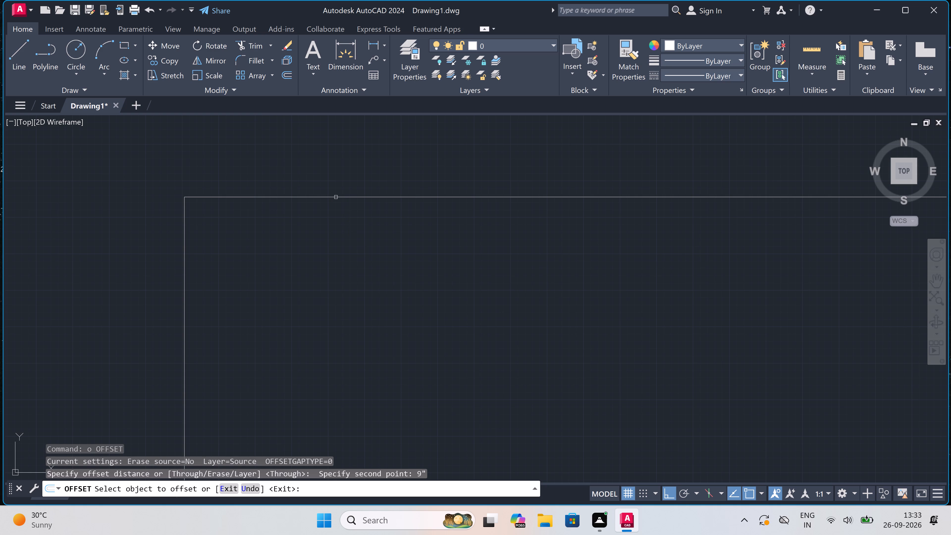
left_click_drag(336, 197, 332, 204)
left_click(322, 222)
scroll(163, 183, "up", 4)
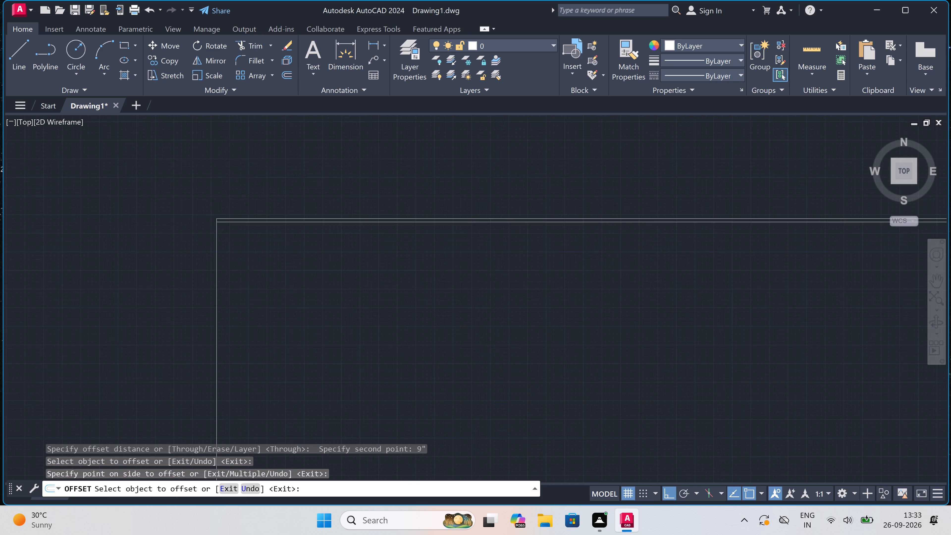
left_click(300, 321)
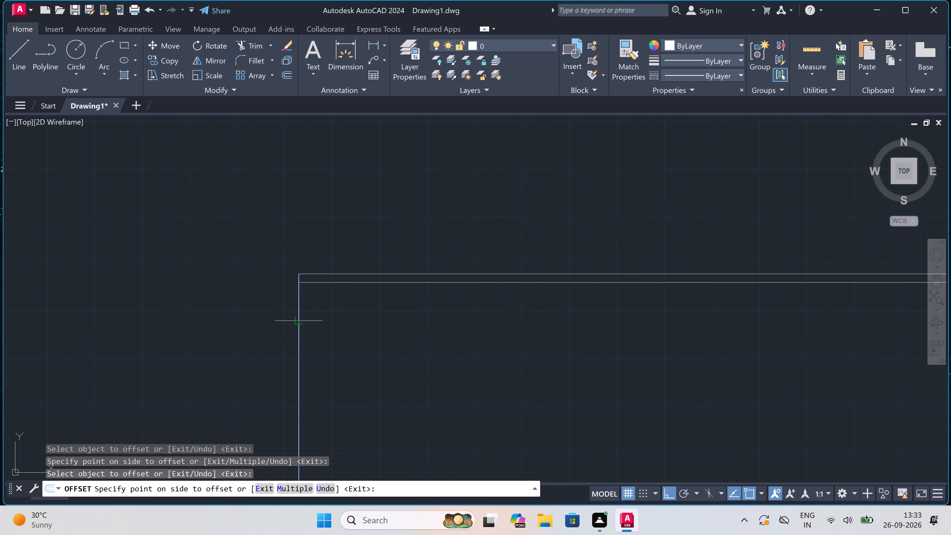
left_click(333, 324)
key("Escape")
Offset the inner horizontal wall line 12' downward to set the first room's depth.
key("space")
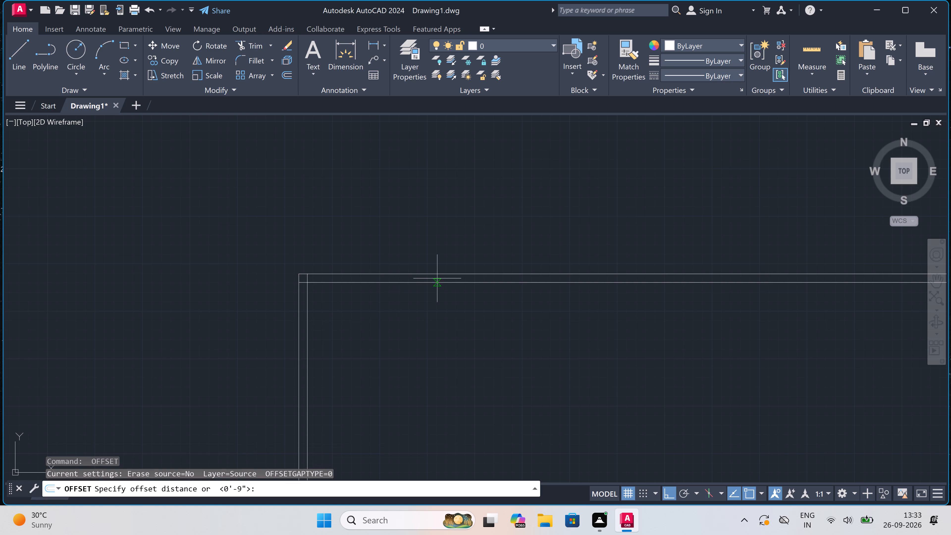
left_click(434, 284)
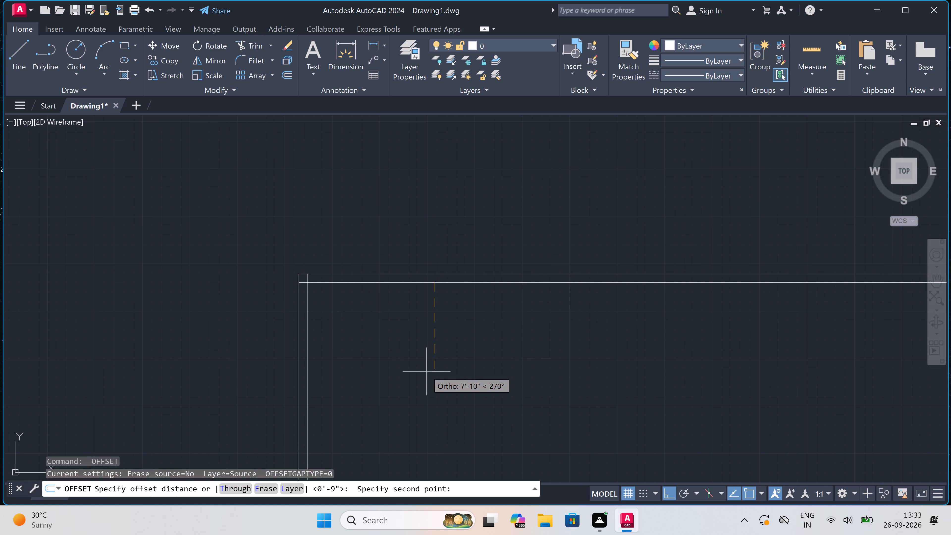
type("12'")
key("space")
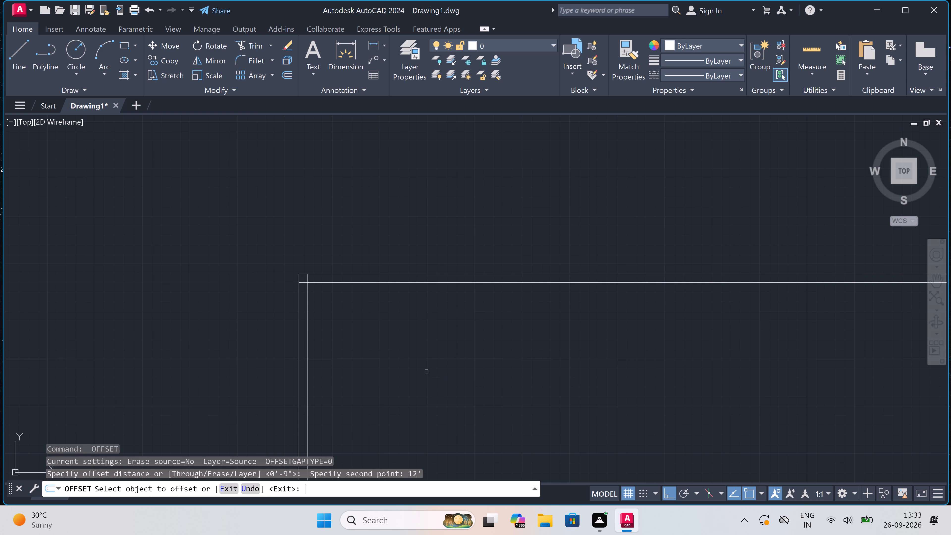
left_click(446, 284)
left_click(437, 319)
scroll(437, 318, "down", 4)
scroll(437, 340, "up", 2)
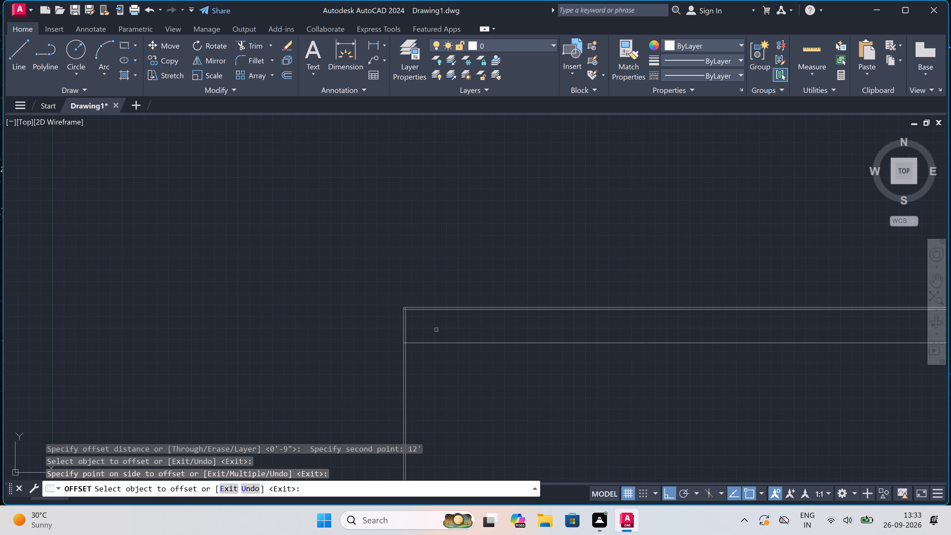
scroll(437, 340, "up", 2)
key("Escape")
Offset the first room's lower horizontal line 4.5" downward to give the partition wall its thickness.
key("space")
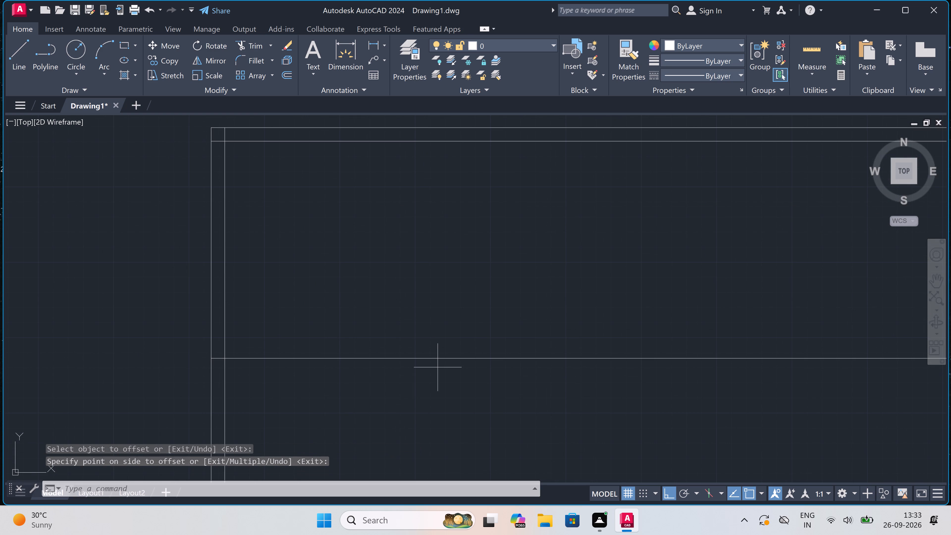
left_click(438, 359)
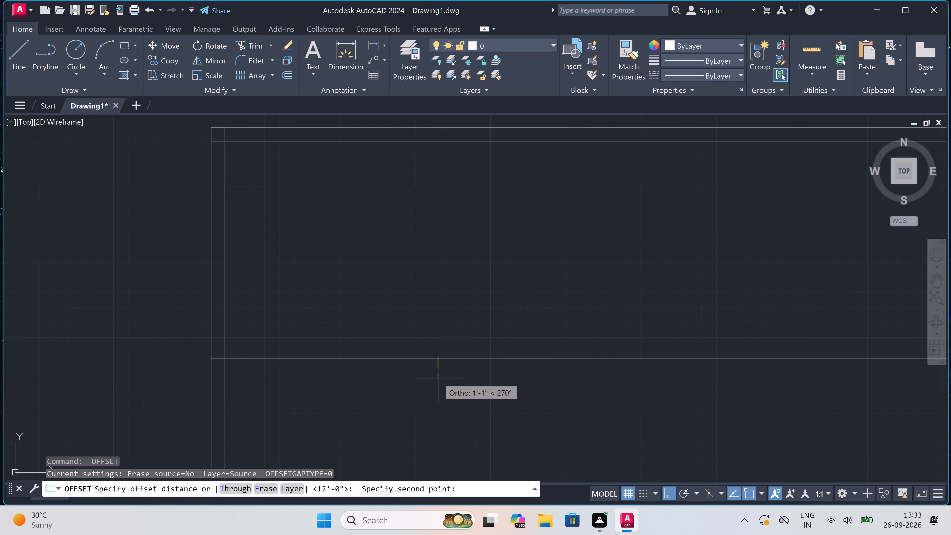
key("4")
type(".5\"")
key("space")
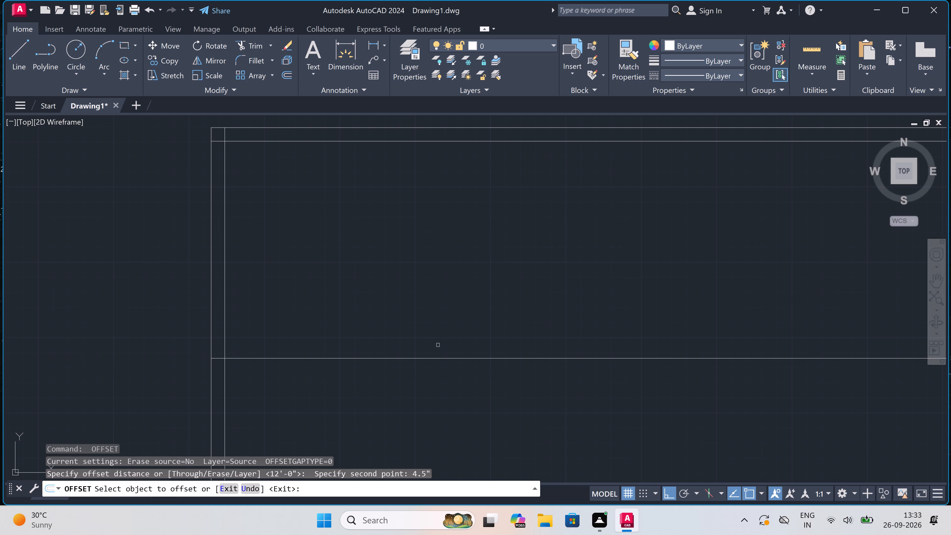
left_click(431, 360)
left_click(431, 369)
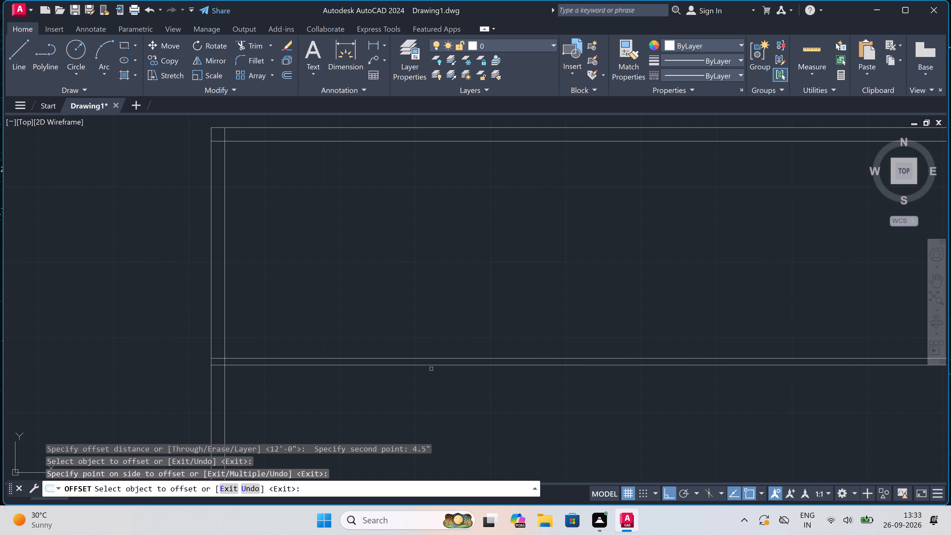
key("Escape")
Offset the inner line of the left outer wall 11' to the right to set the first room's width.
key("space")
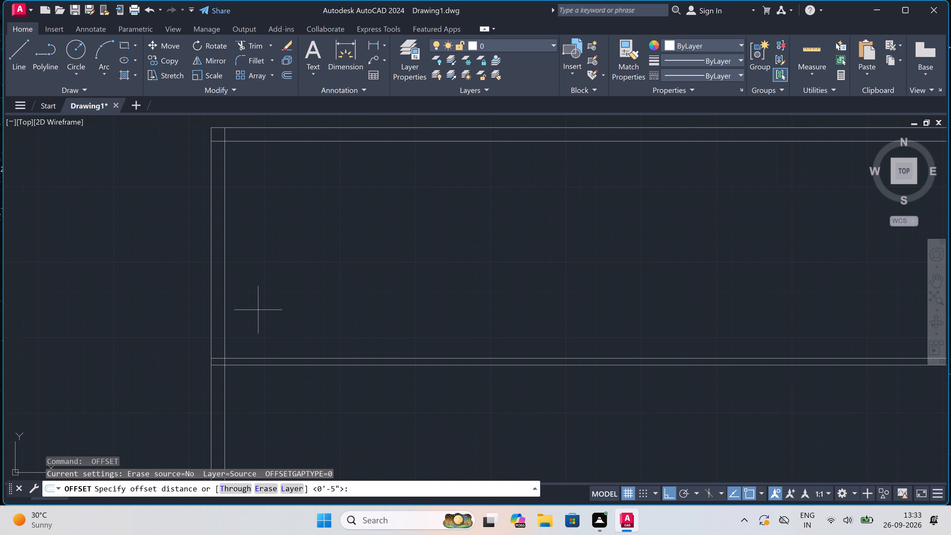
left_click_drag(226, 265, 255, 256)
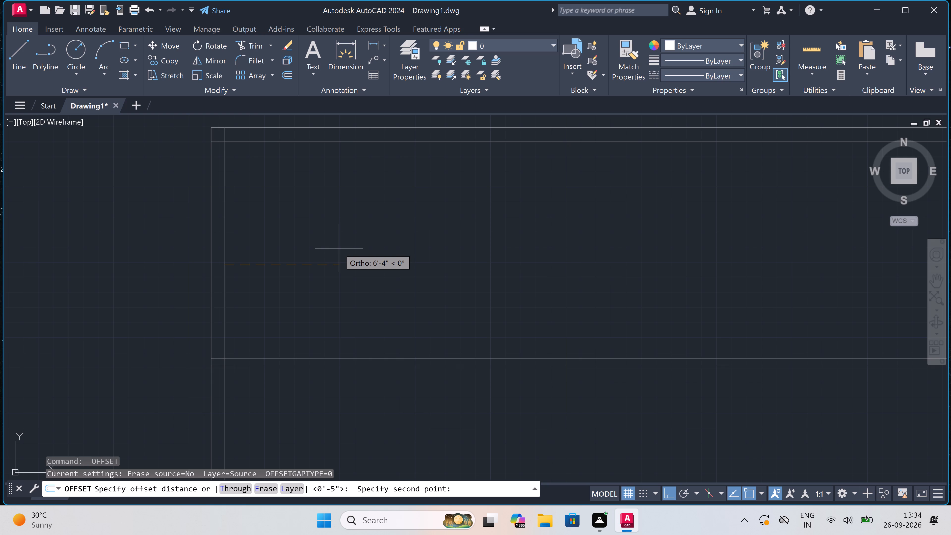
type("11")
key("apostrophe")
key("space")
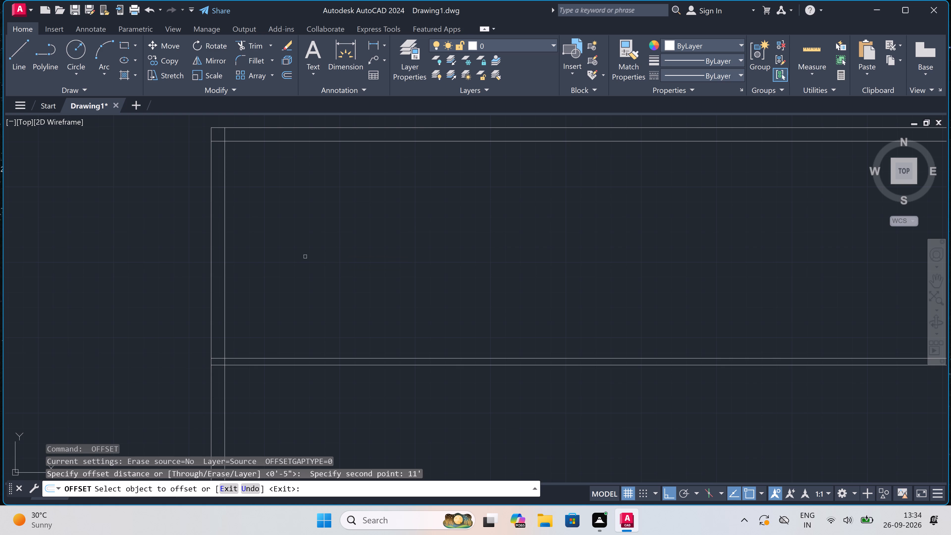
left_click_drag(224, 281, 228, 279)
left_click(416, 283)
key("Escape")
Offset the first room's new right-hand vertical line 4.5" to the right to form the partition wall.
key("space")
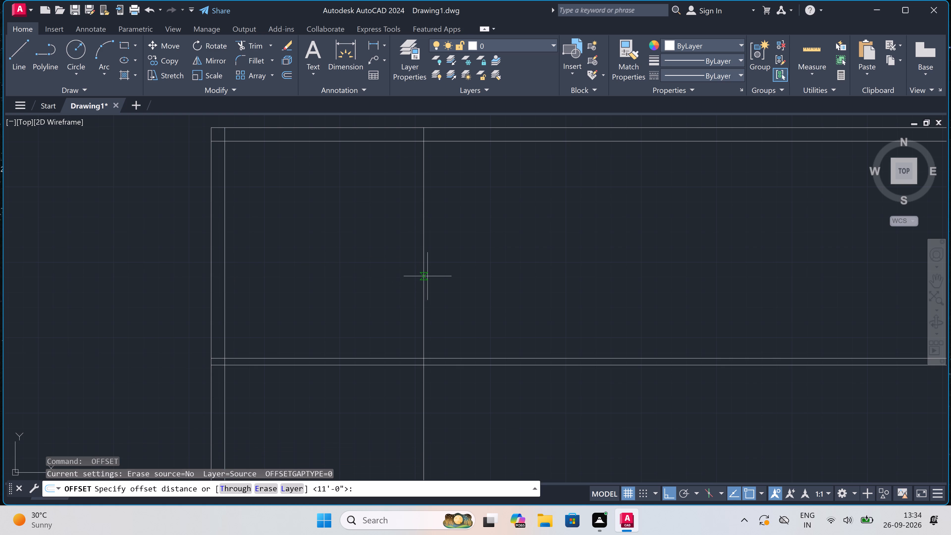
left_click_drag(429, 275, 436, 272)
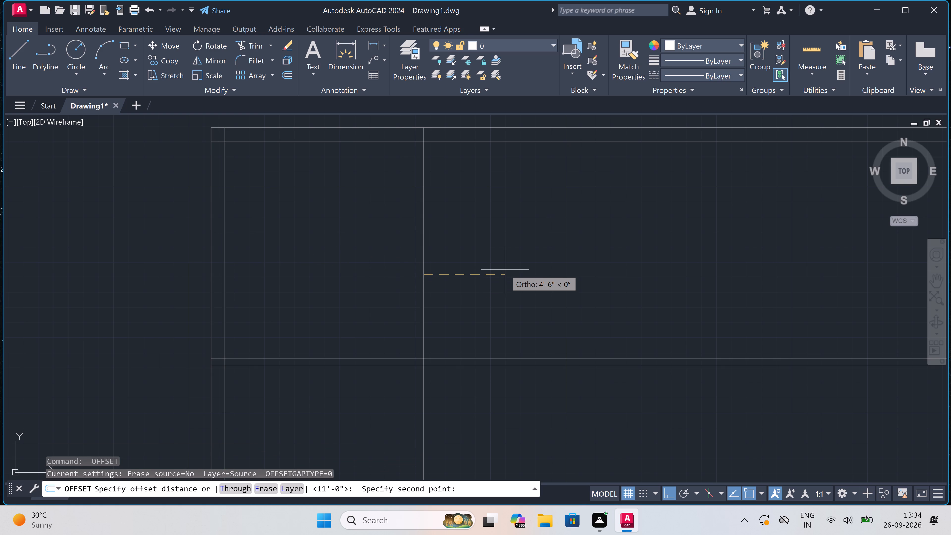
type("4.5\"")
key("space")
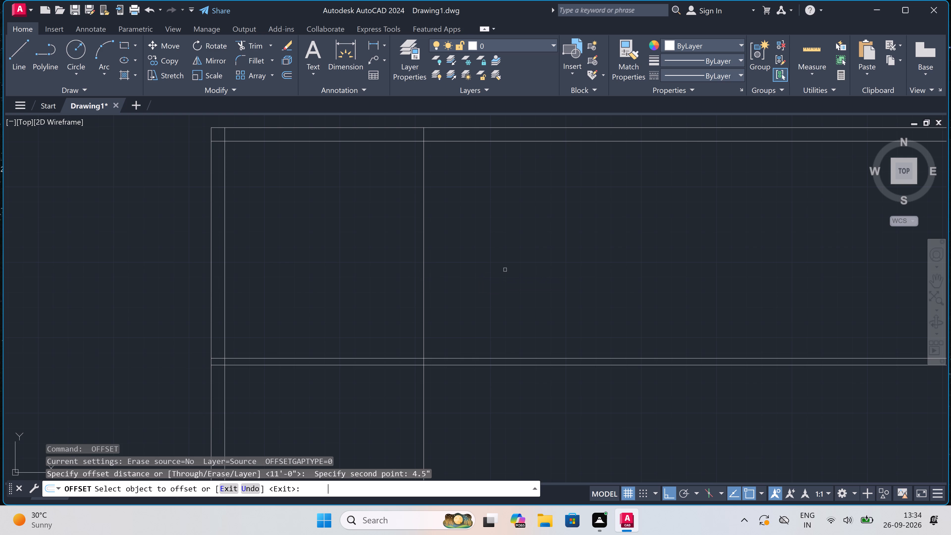
left_click(425, 258)
left_click(450, 257)
key("space")
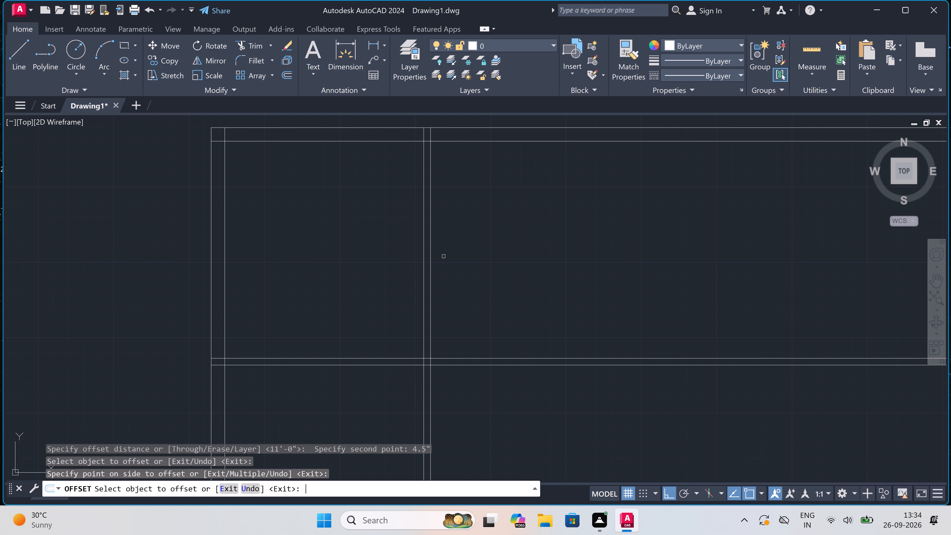
Offset the right face of the first vertical partition 11'3" to the right to set the second room's width.
key("space")
left_click_drag(429, 256, 432, 256)
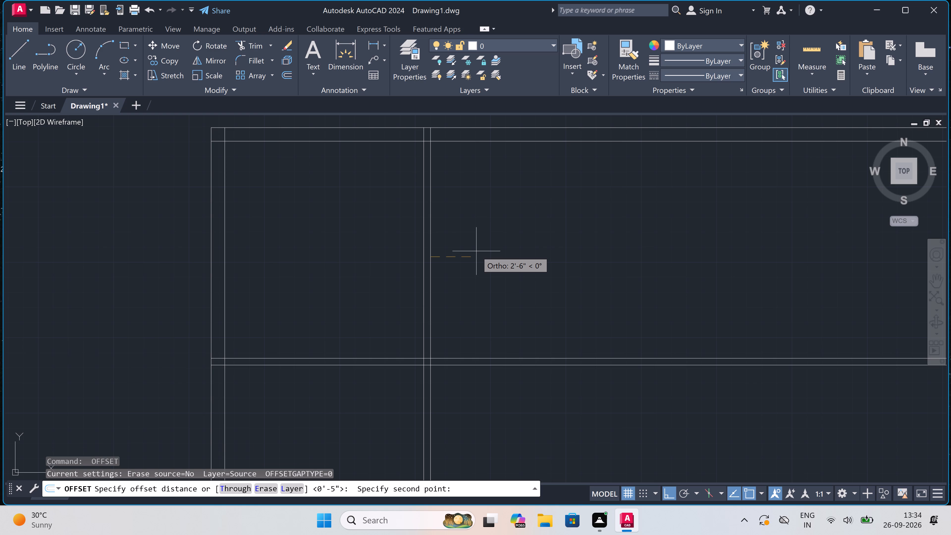
type("11'")
type("3\"")
key("space")
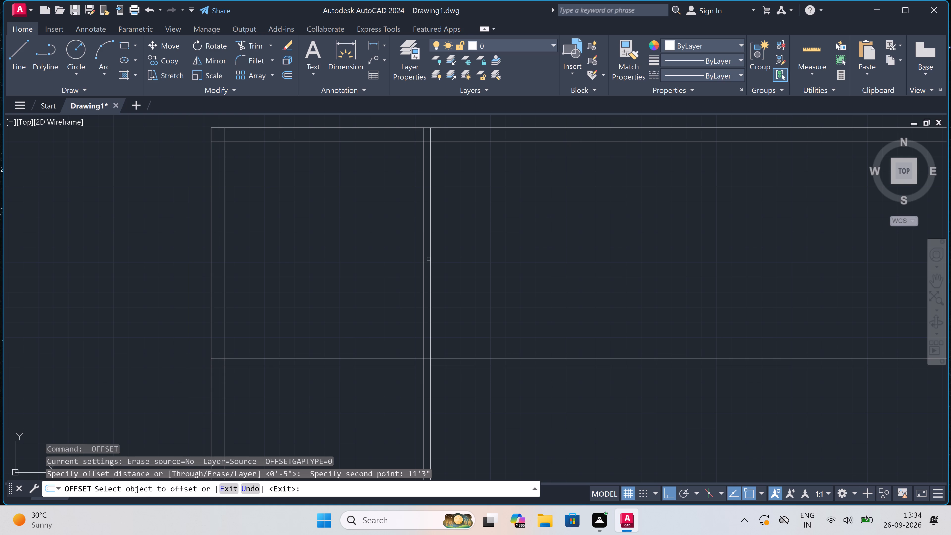
left_click_drag(430, 259, 433, 258)
left_click(445, 255)
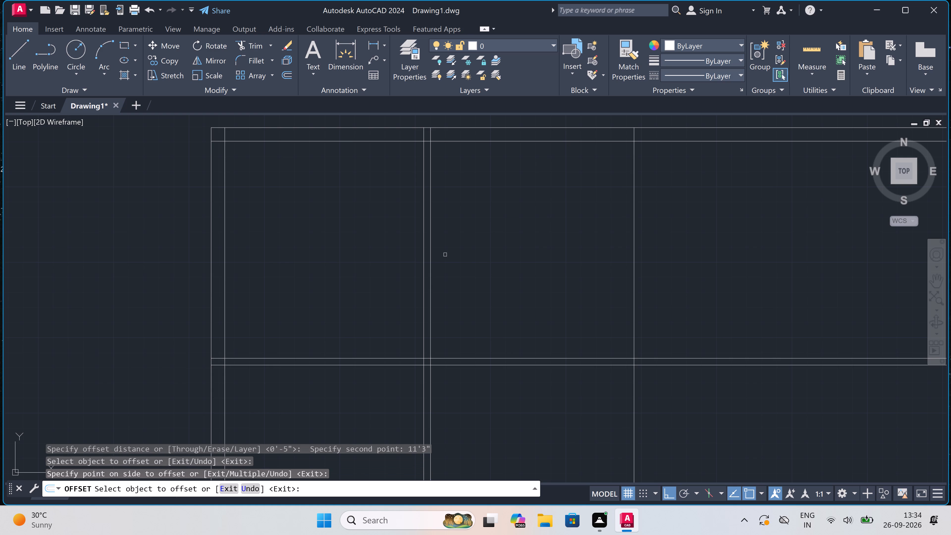
key("Escape")
Offset the second room's right-hand vertical line 4.5" to the right to form the second vertical partition.
key("space")
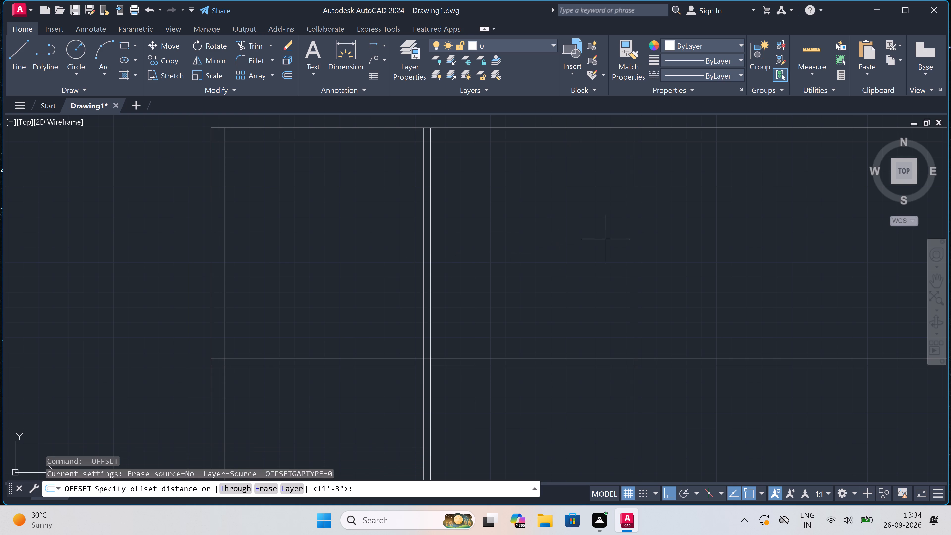
left_click(633, 237)
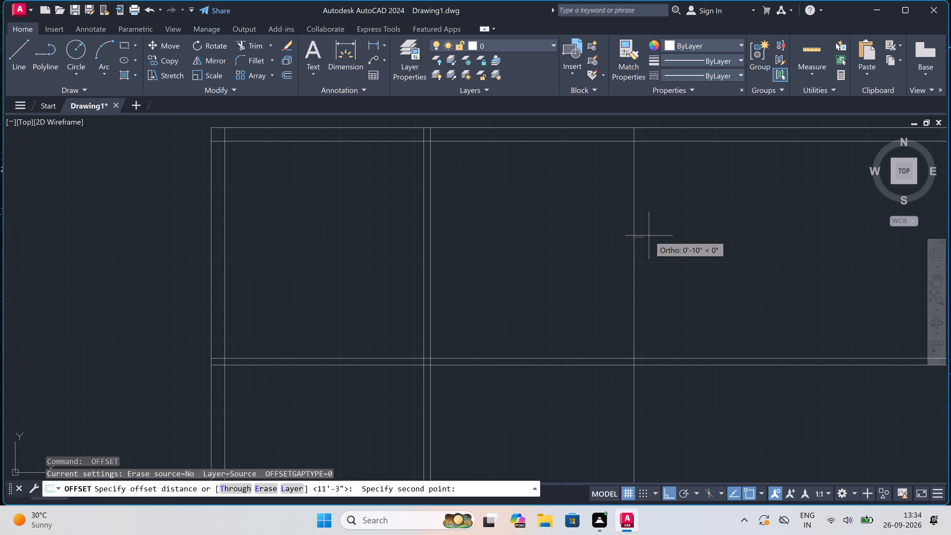
type("4.5\"")
key("space")
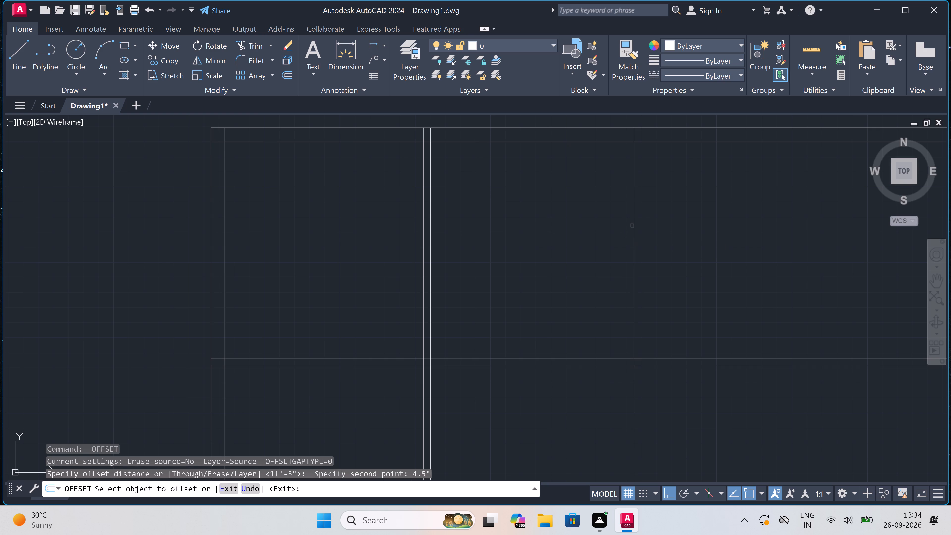
left_click_drag(633, 223, 636, 223)
left_click(667, 219)
scroll(667, 219, "down", 3)
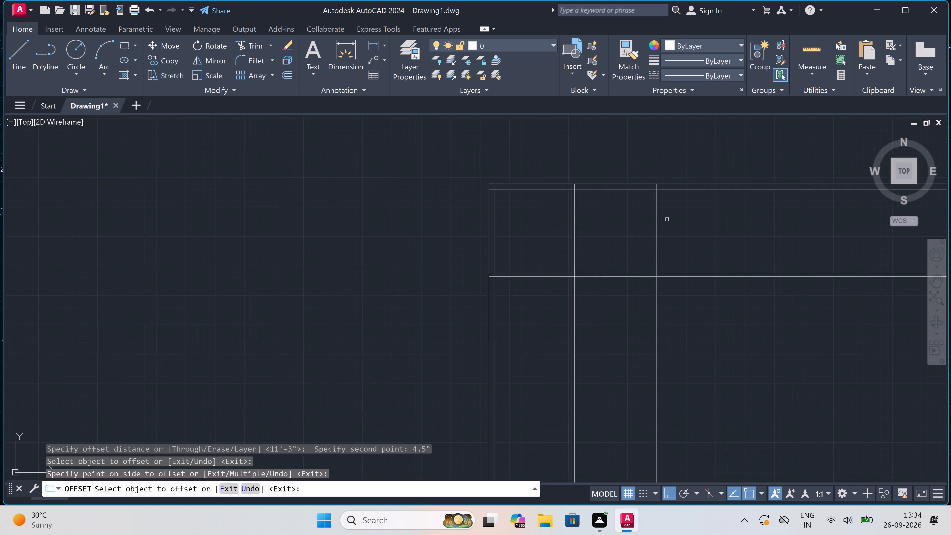
scroll(681, 213, "up", 3)
key("Escape")
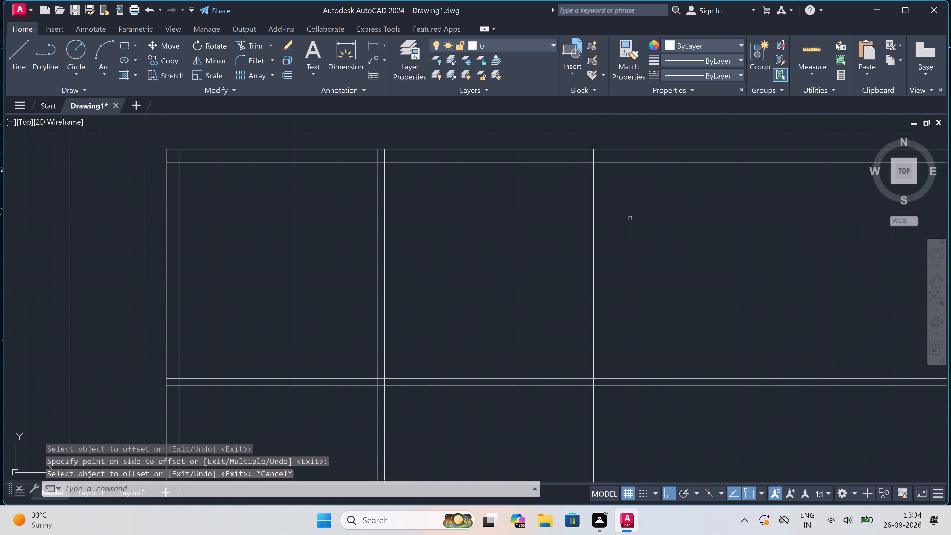
Offset the right face of the second vertical partition 11' to the right to set the third room's width.
key("space")
left_click(592, 226)
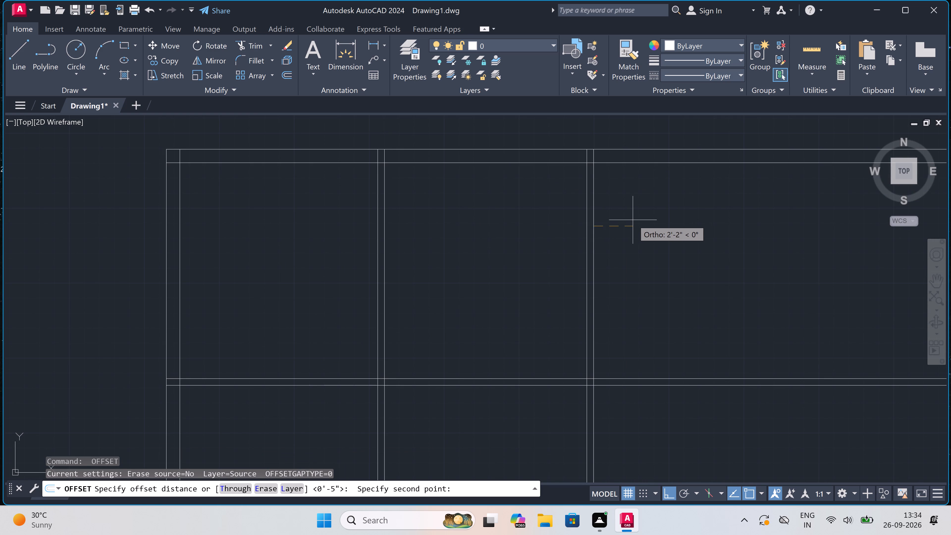
type("11'")
key("space")
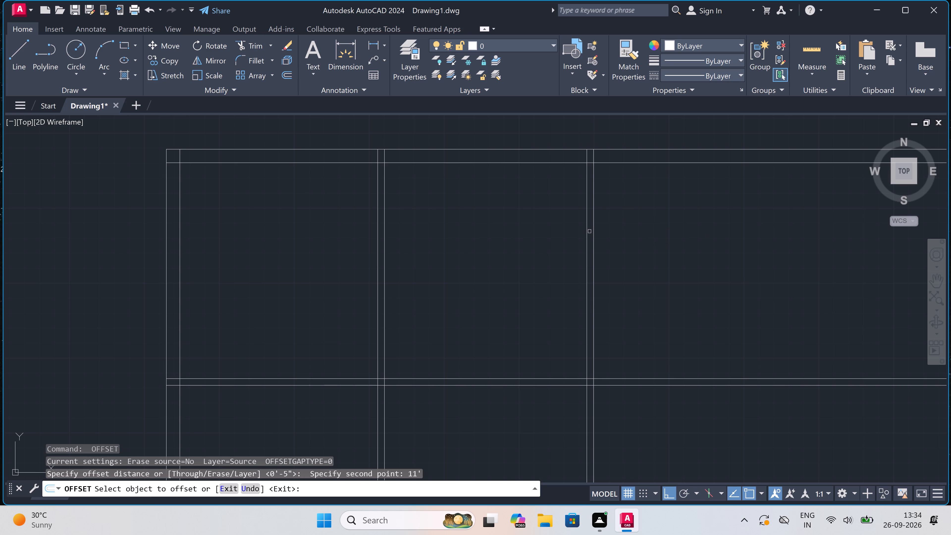
left_click_drag(593, 229, 604, 229)
left_click(622, 227)
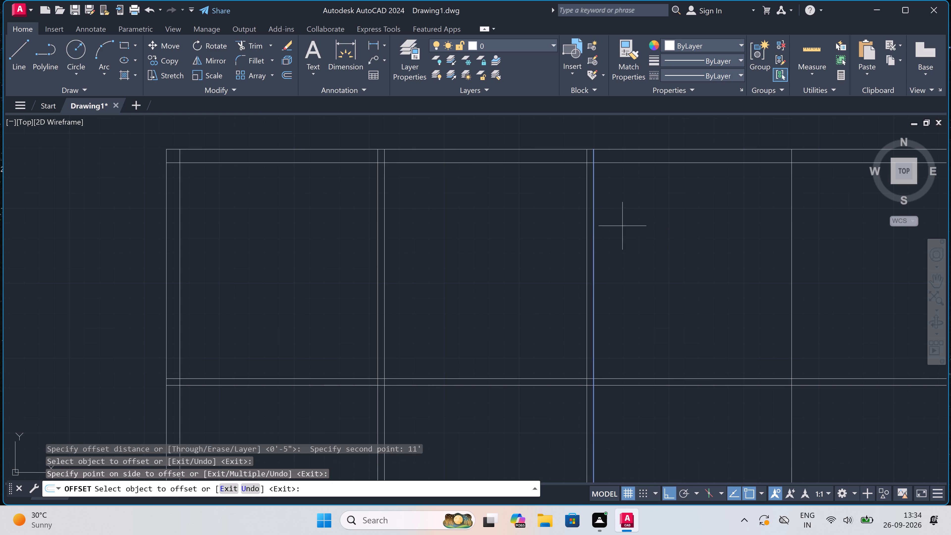
key("Escape")
Offset the third room's right-hand vertical line 9" to the right to form the right outer wall.
scroll(618, 226, "down", 2)
scroll(697, 204, "up", 1)
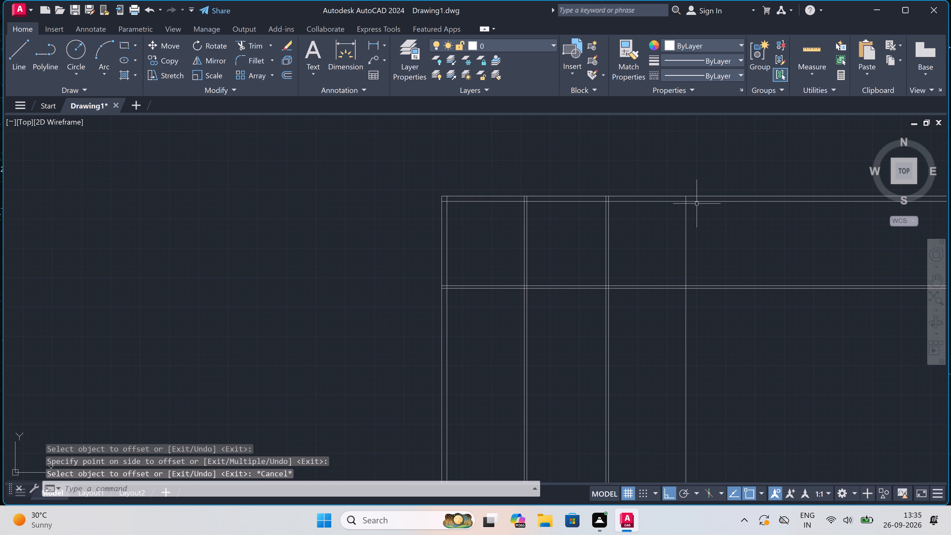
key("space")
left_click(674, 232)
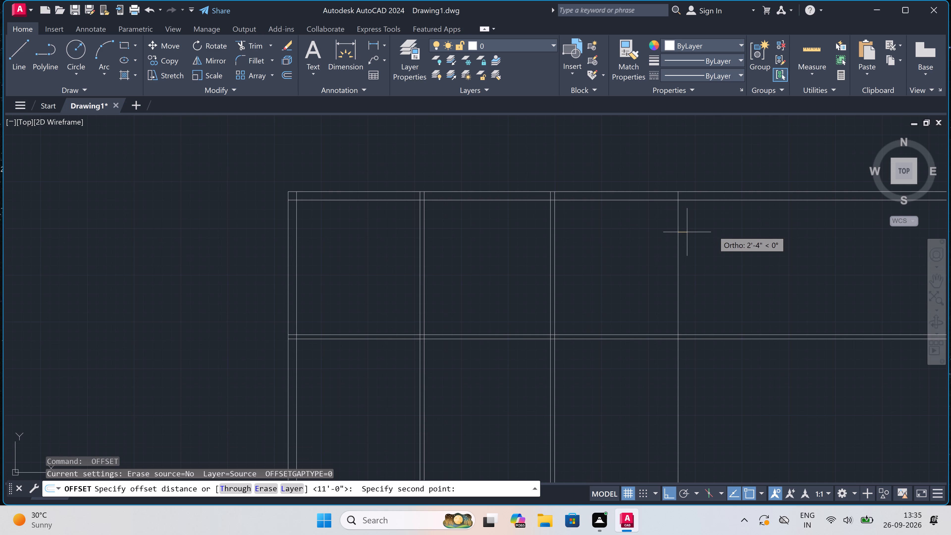
type("9\"")
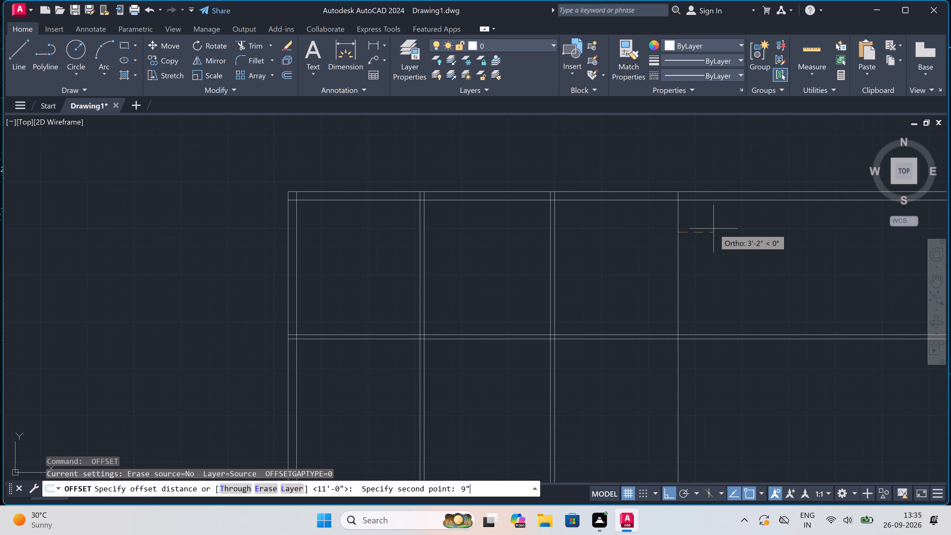
key("space")
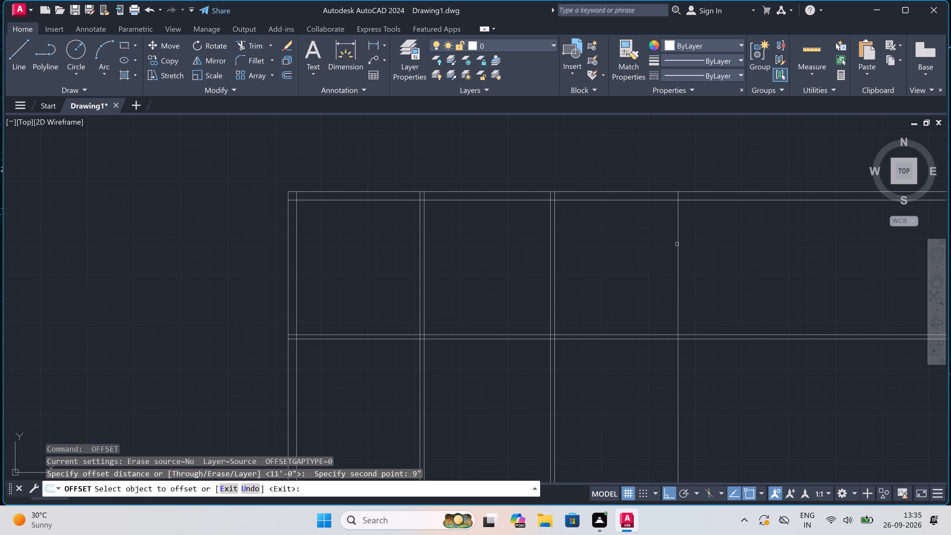
left_click(677, 241)
left_click(698, 240)
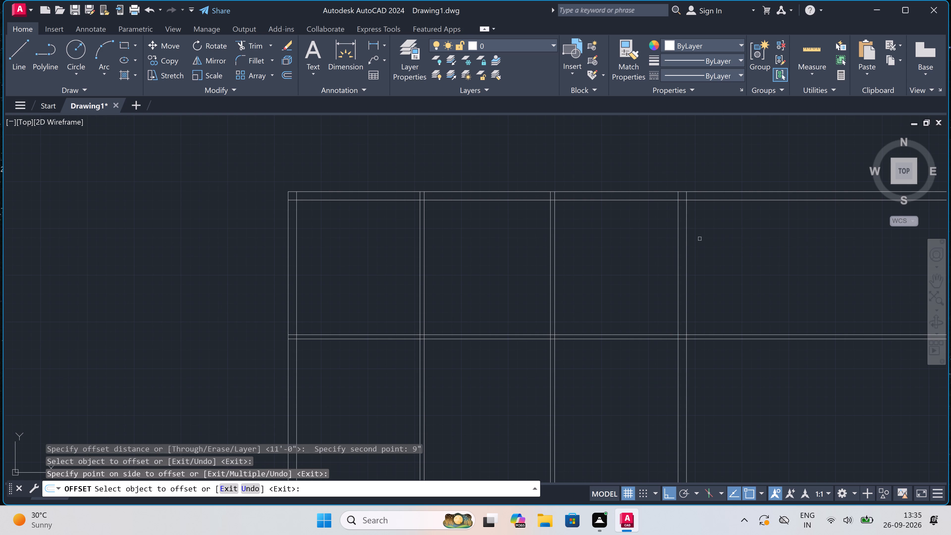
key("Escape")
Trim the horizontal wall lines that extend beyond the outer face of the right outer wall.
key("t")
key("r")
key("space")
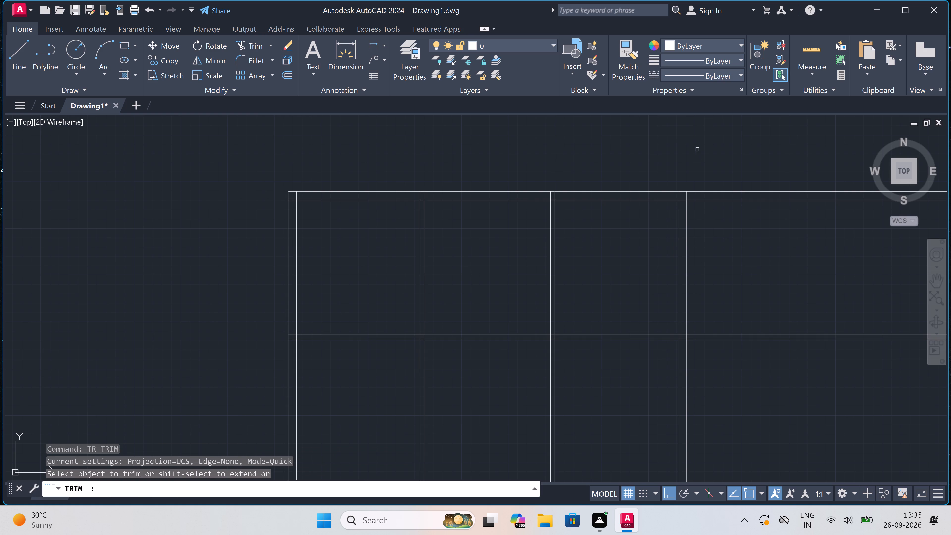
left_click(699, 152)
left_click_drag(702, 163, 703, 167)
left_click_drag(710, 359, 711, 357)
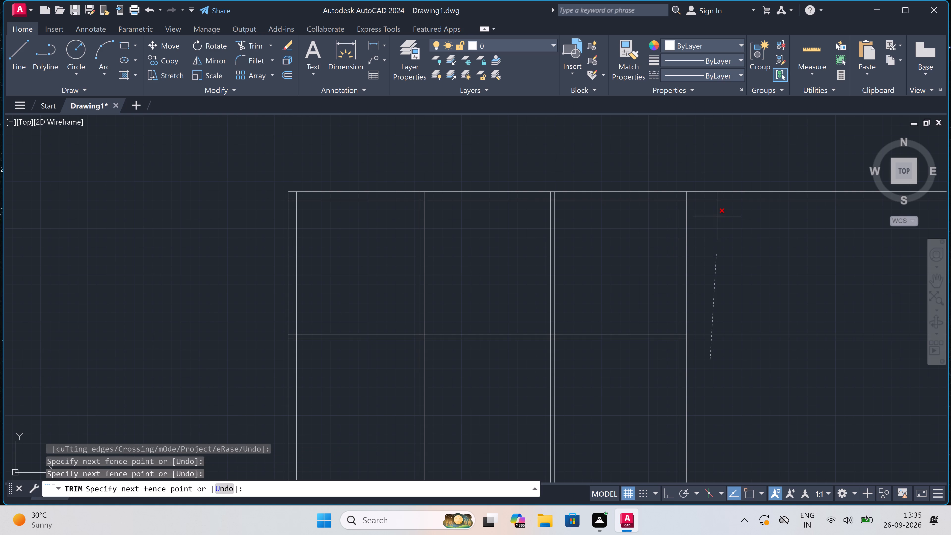
left_click(716, 183)
key("Escape")
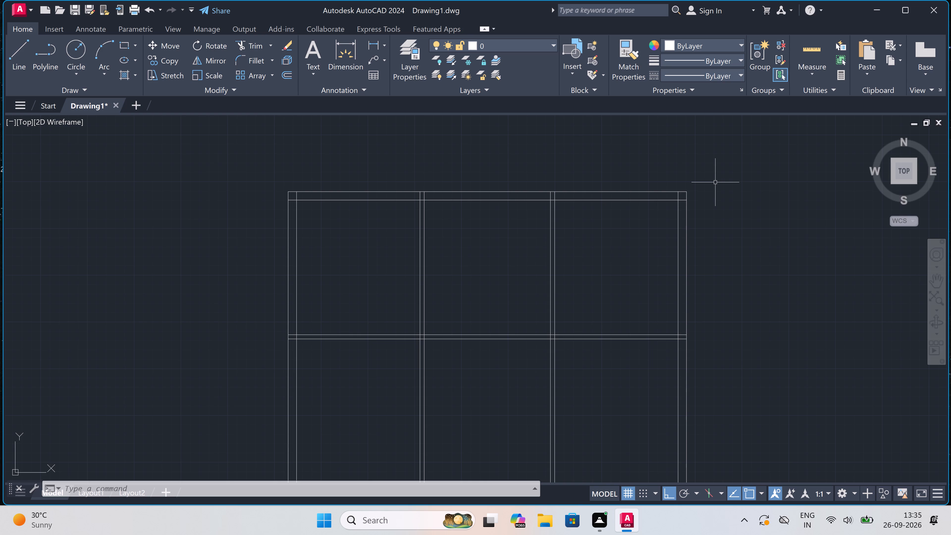
Offset the lower line of the horizontal partition 5' downward to set the passage width.
scroll(712, 184, "down", 2)
scroll(560, 257, "up", 3)
key("o")
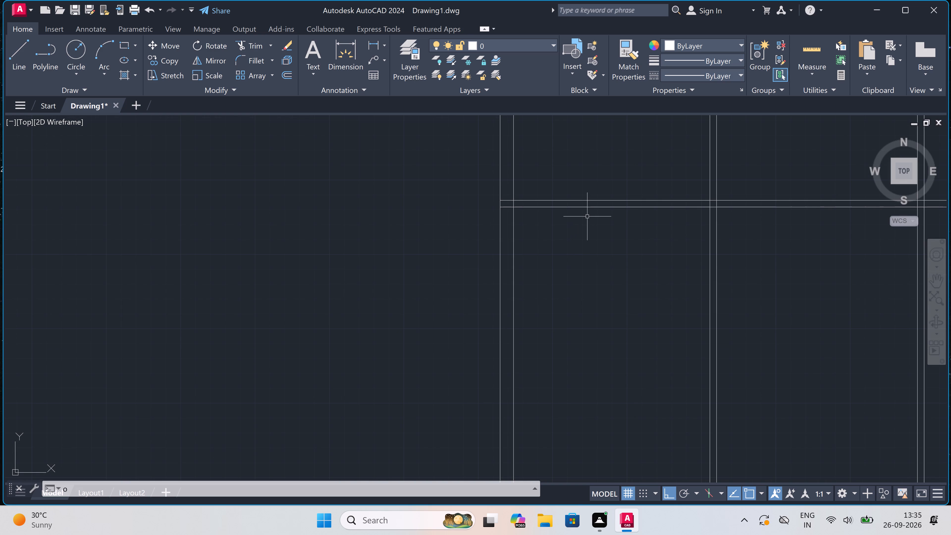
key("space")
left_click(588, 207)
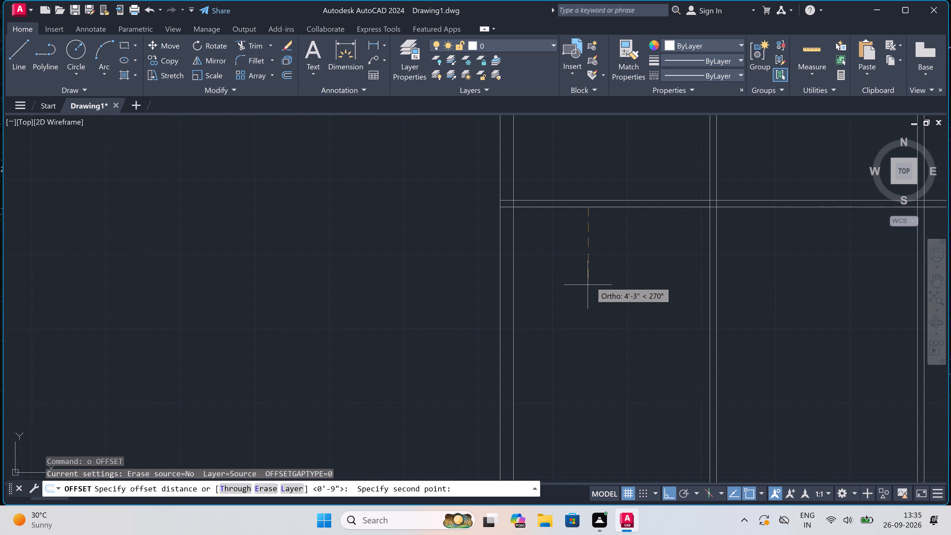
type("'")
key("space")
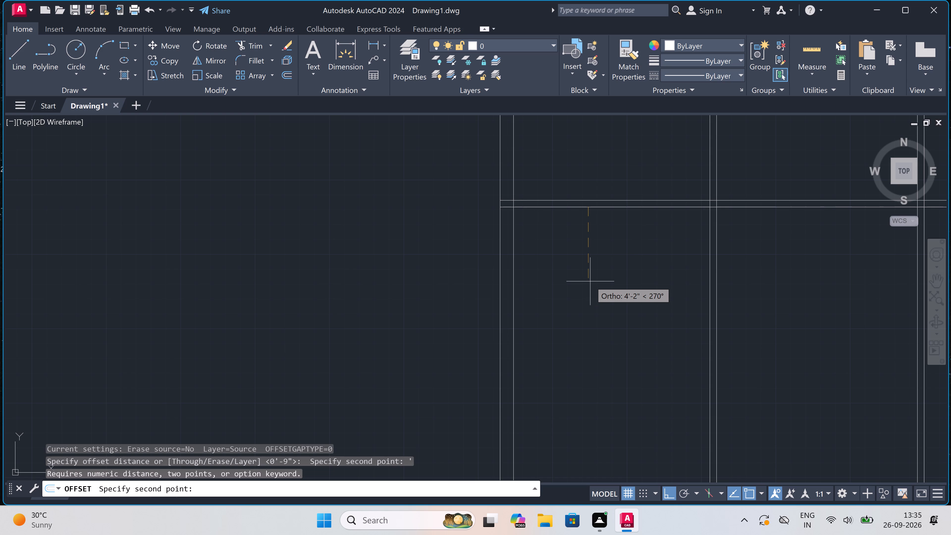
type("5'")
key("space")
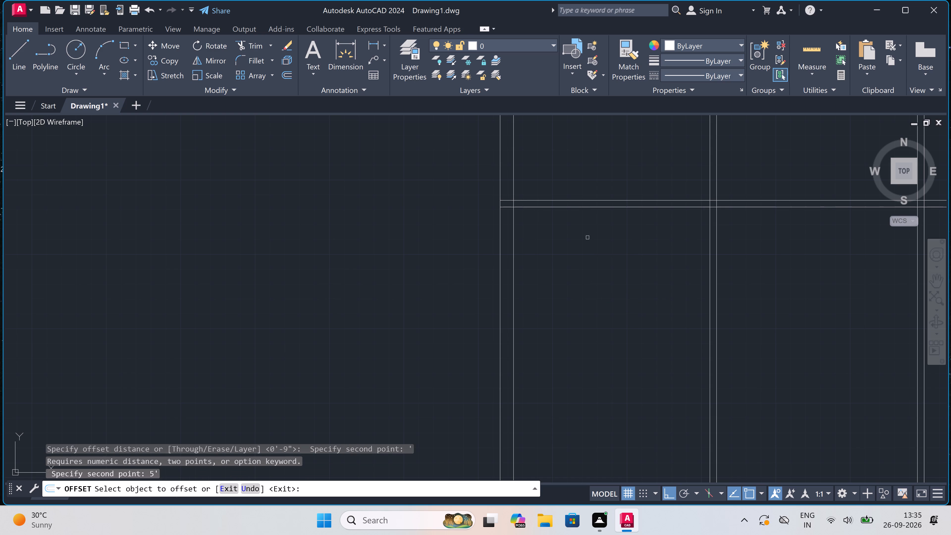
left_click(583, 208)
left_click(578, 253)
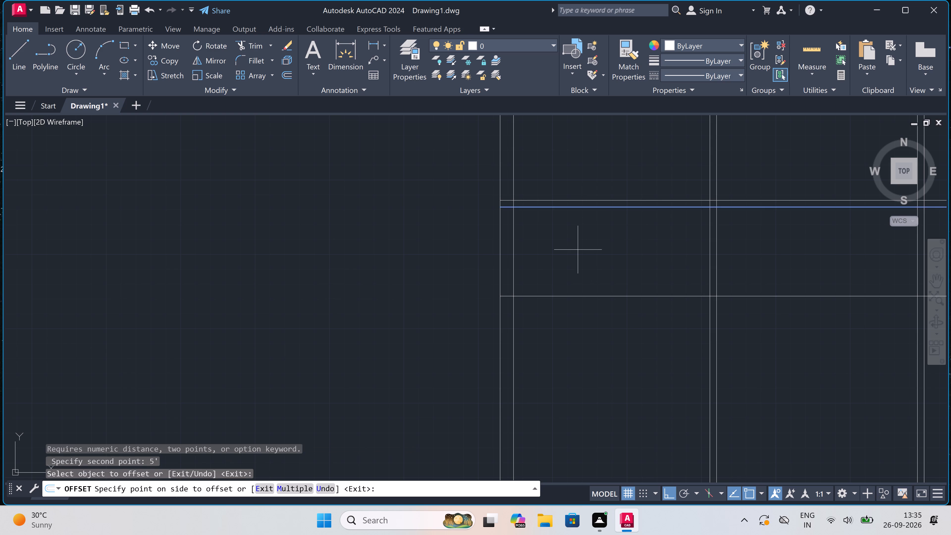
key("Escape")
Offset the new passage line 4.5" downward to form the second horizontal partition.
key("space")
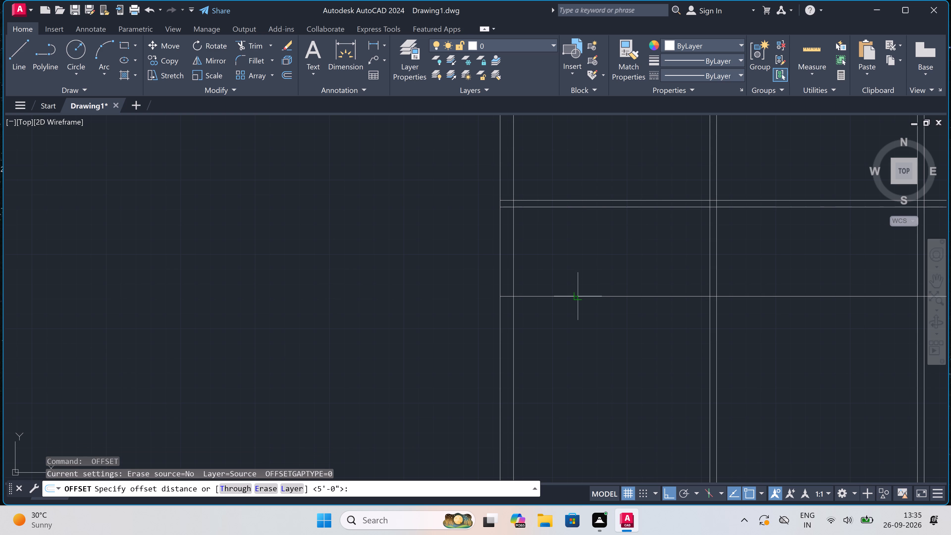
left_click(582, 295)
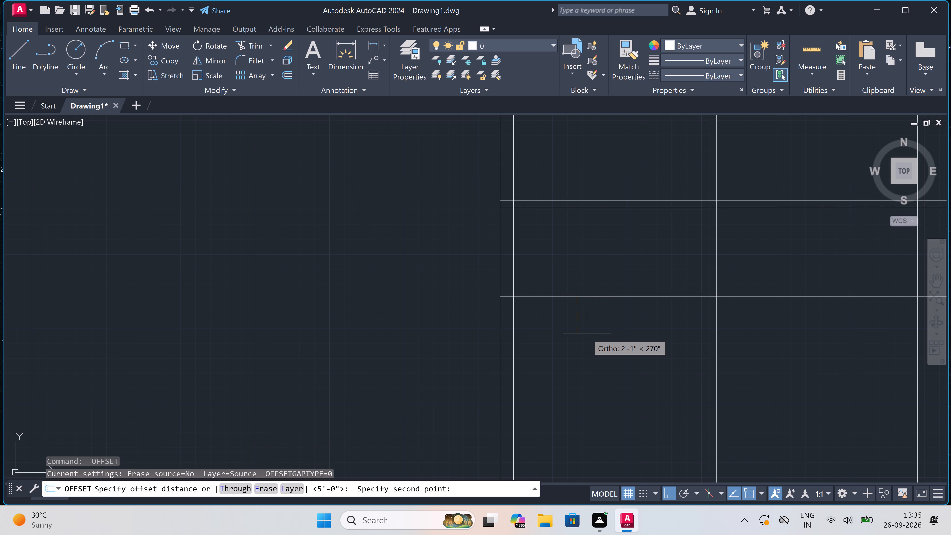
type("4.5\"")
key("space")
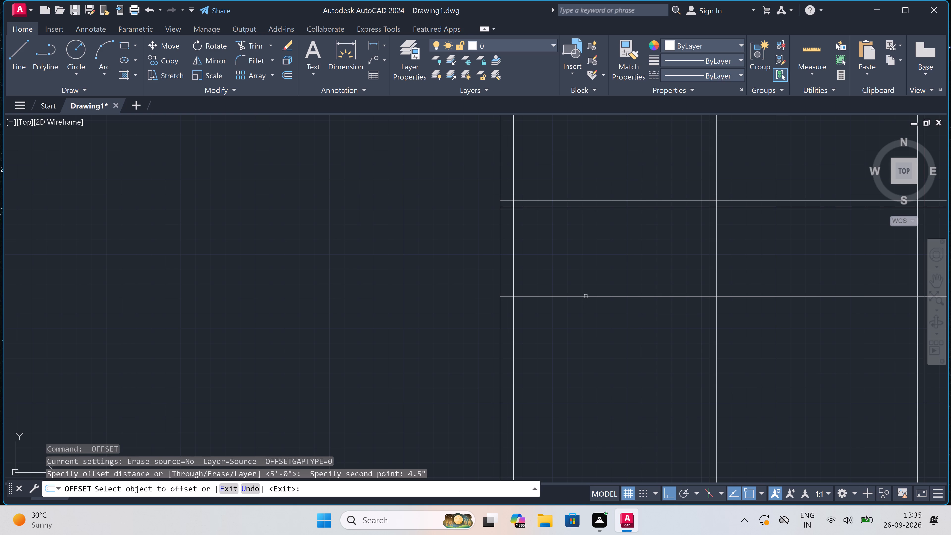
left_click_drag(586, 296, 584, 314)
left_click(584, 327)
key("Escape")
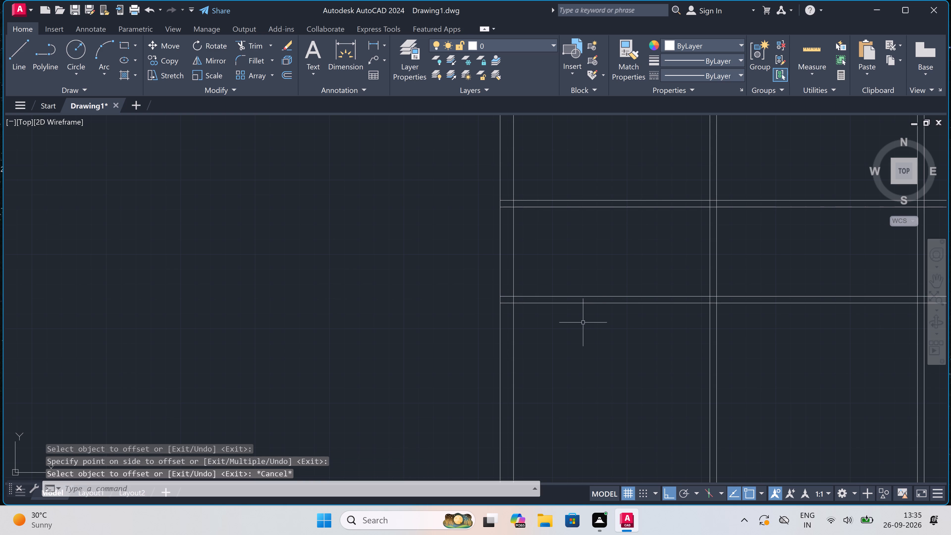
Trim both horizontal partitions where they cross the left outer wall, removing the wall's inner face between each pair of partition lines.
type("tr")
key("space")
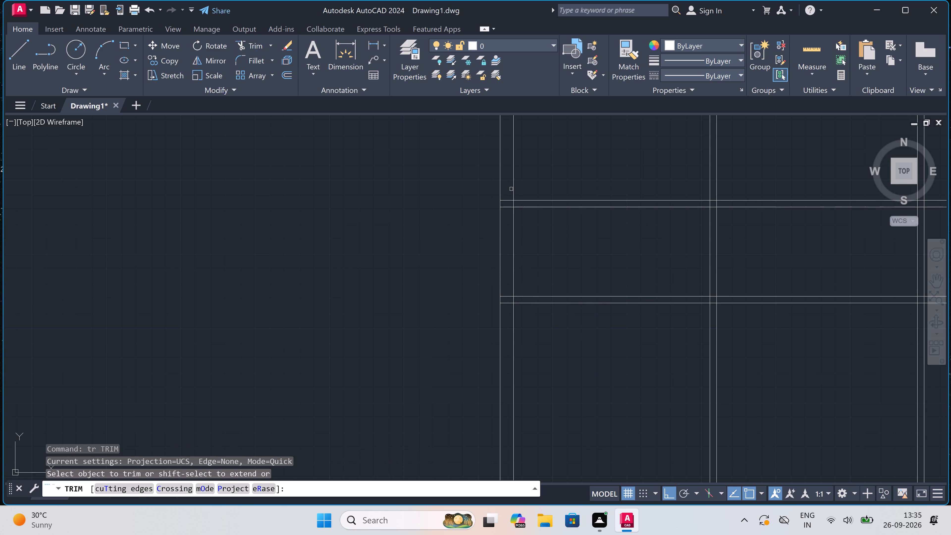
left_click_drag(508, 191, 508, 195)
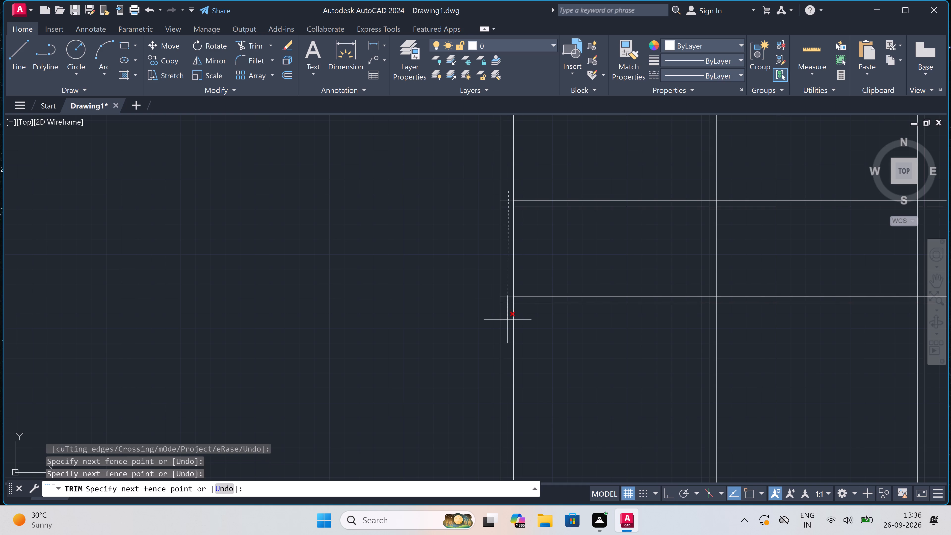
left_click(507, 320)
scroll(507, 302, "up", 2)
left_click(507, 302)
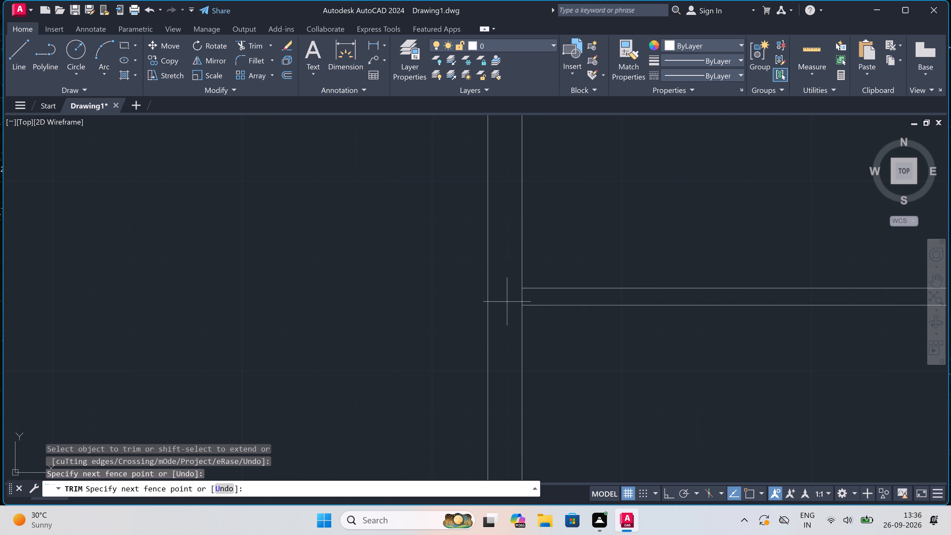
left_click(534, 297)
scroll(534, 297, "down", 4)
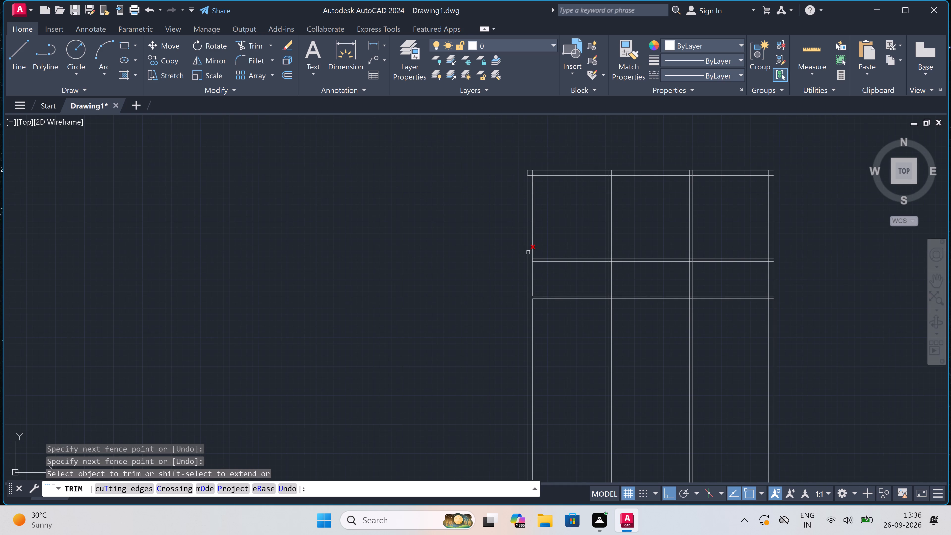
scroll(534, 256, "up", 4)
left_click(517, 283)
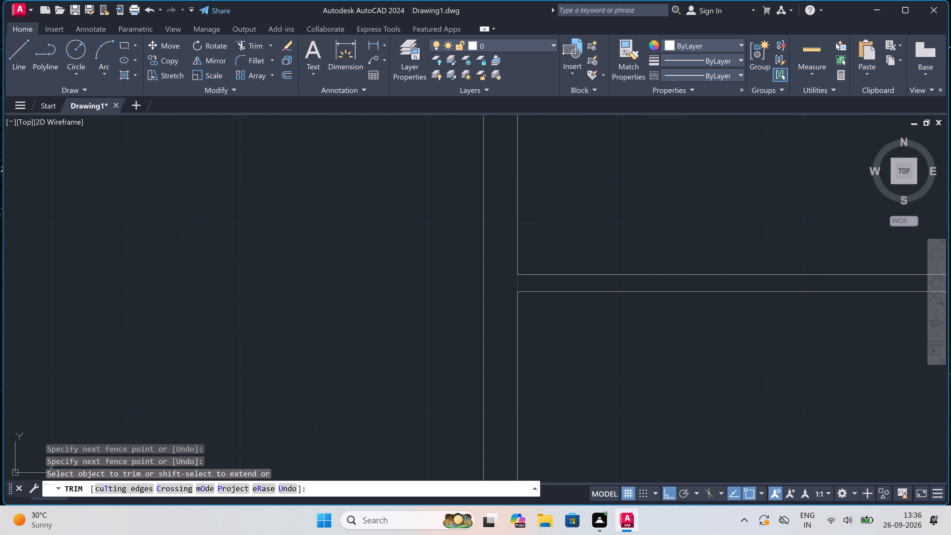
Trim the inner wall lines that overlap in the top-left corner of the outer wall.
scroll(516, 283, "down", 5)
scroll(514, 243, "up", 3)
scroll(512, 235, "down", 4)
scroll(512, 227, "up", 5)
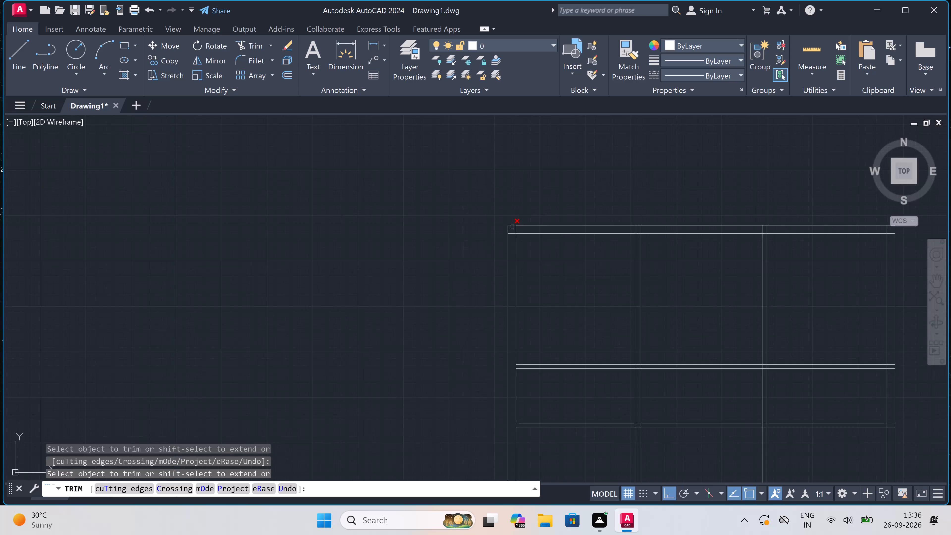
scroll(512, 227, "up", 4)
left_click(524, 225)
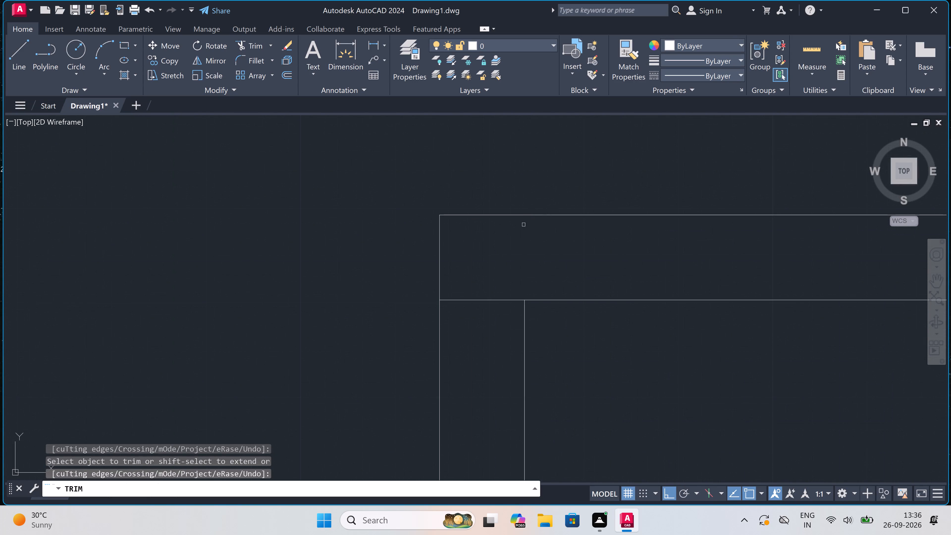
left_click(490, 281)
left_click(480, 324)
scroll(480, 324, "down", 6)
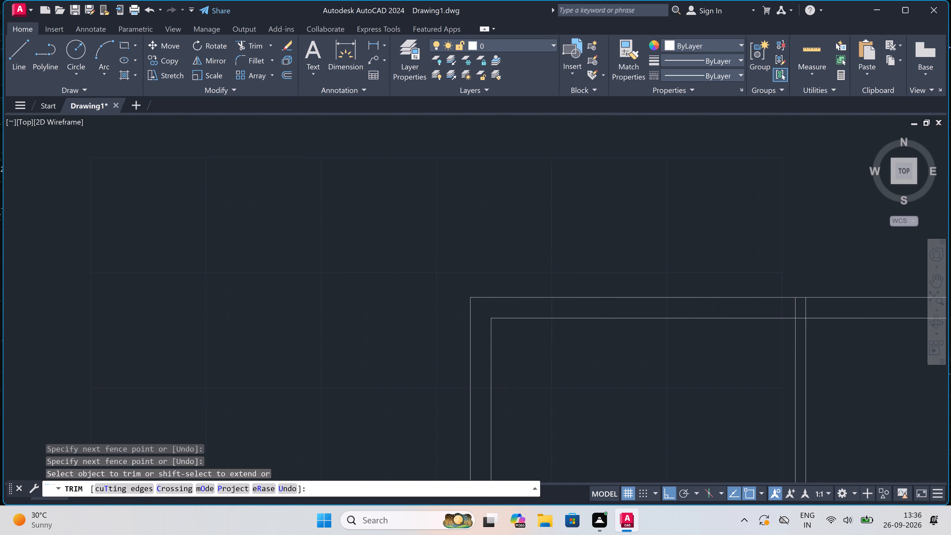
Trim the first vertical partition's junction with the top outer wall, opening the wall's inner face between the partition lines.
scroll(613, 315, "up", 3)
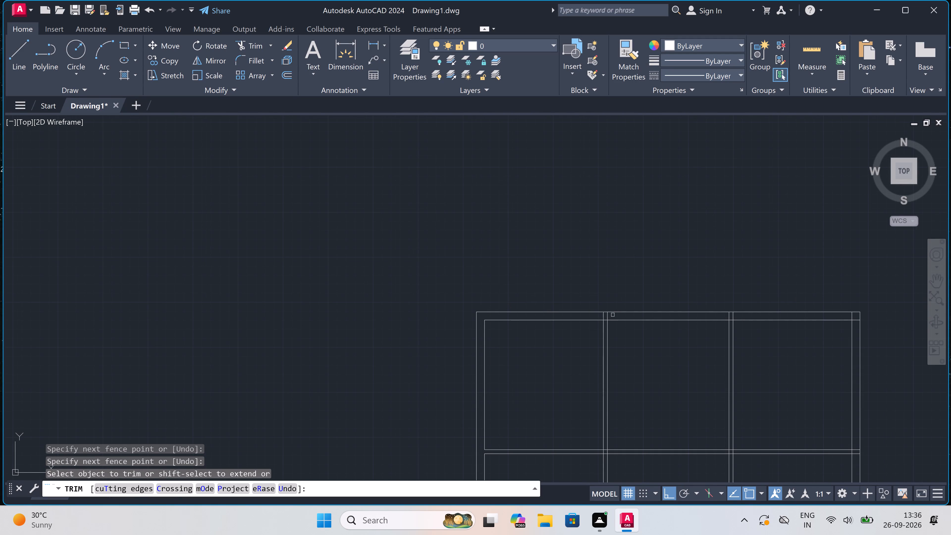
left_click(607, 317)
left_click(574, 319)
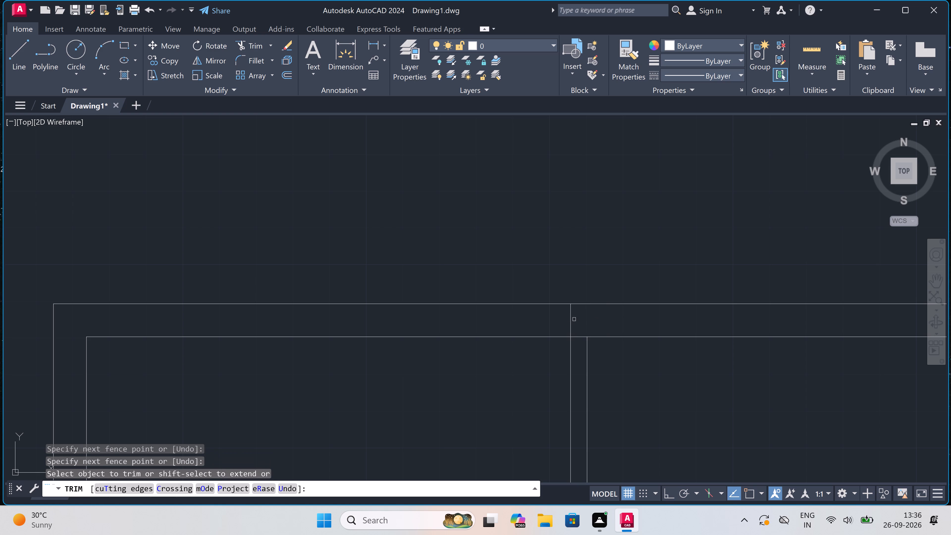
left_click(571, 319)
scroll(573, 327, "up", 1)
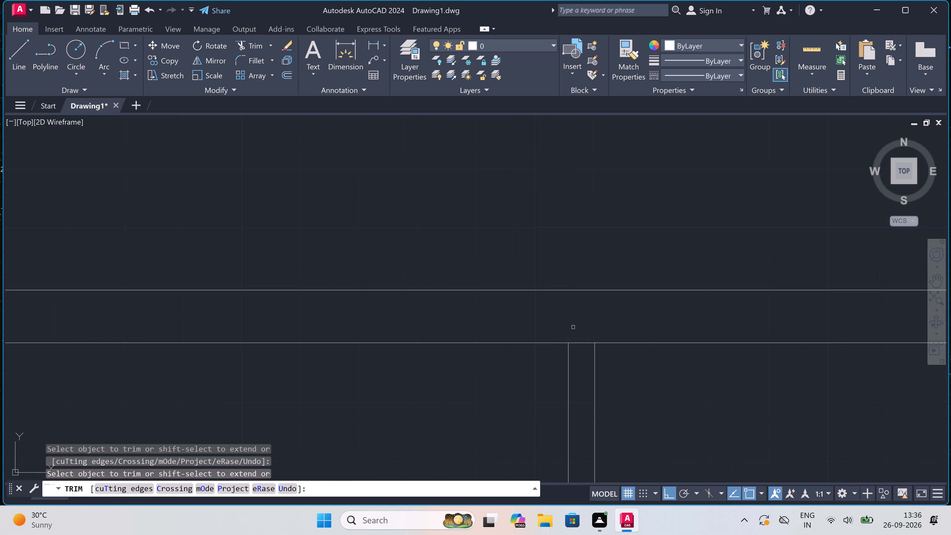
left_click(579, 328)
double_click(581, 355)
Trim the left vertical and upper horizontal segments where the first vertical partition crosses the upper horizontal partition.
scroll(581, 322, "down", 5)
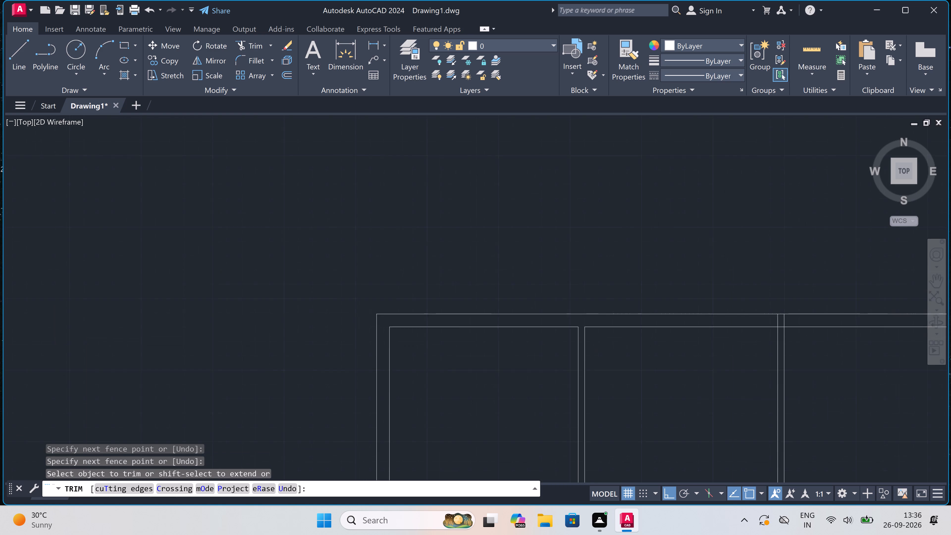
scroll(581, 321, "down", 2)
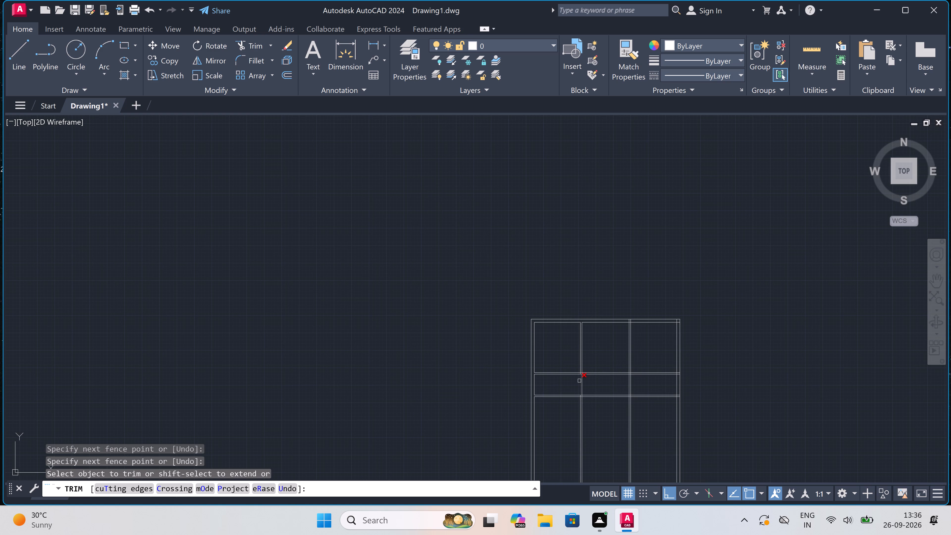
scroll(579, 381, "up", 3)
scroll(578, 348, "up", 2)
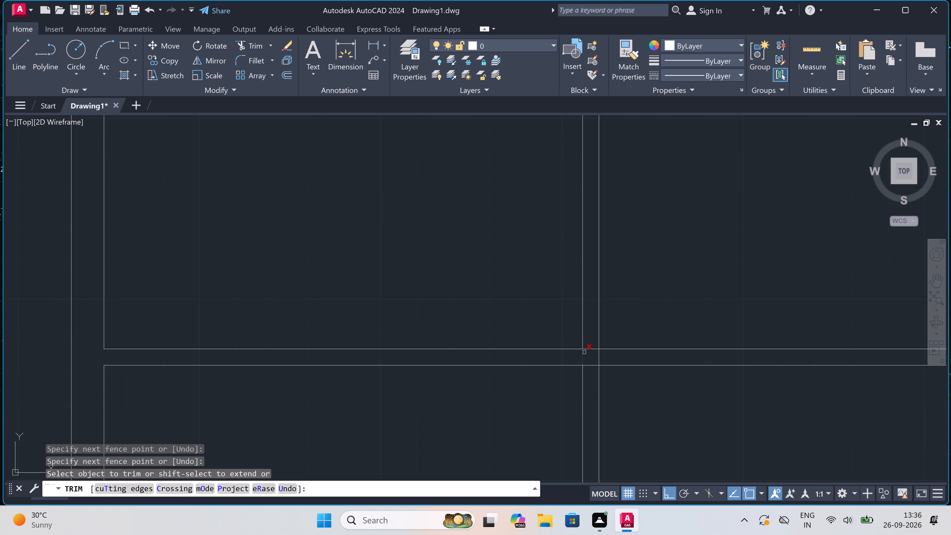
left_click(584, 352)
left_click(589, 349)
Trim away both upper horizontal partition lines across the middle room so it opens onto the passage.
scroll(589, 348, "down", 1)
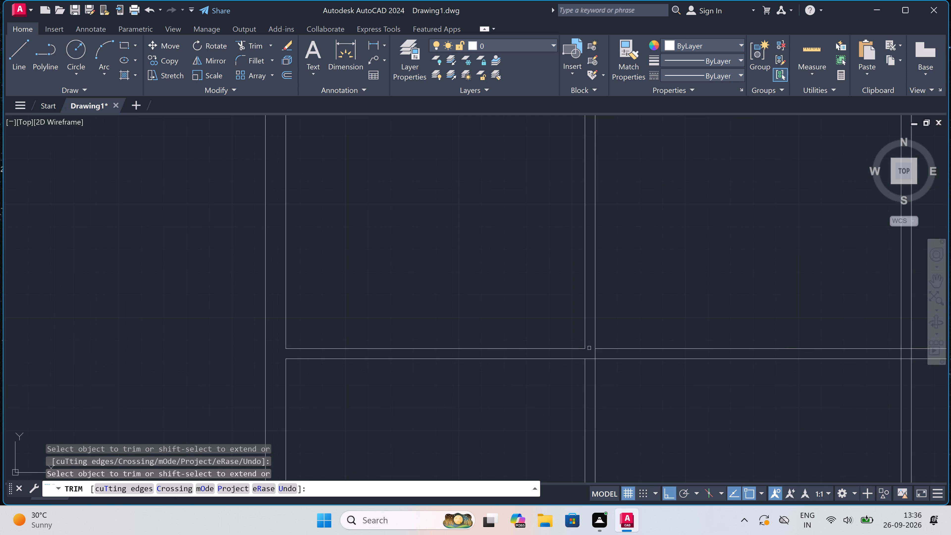
scroll(589, 348, "down", 2)
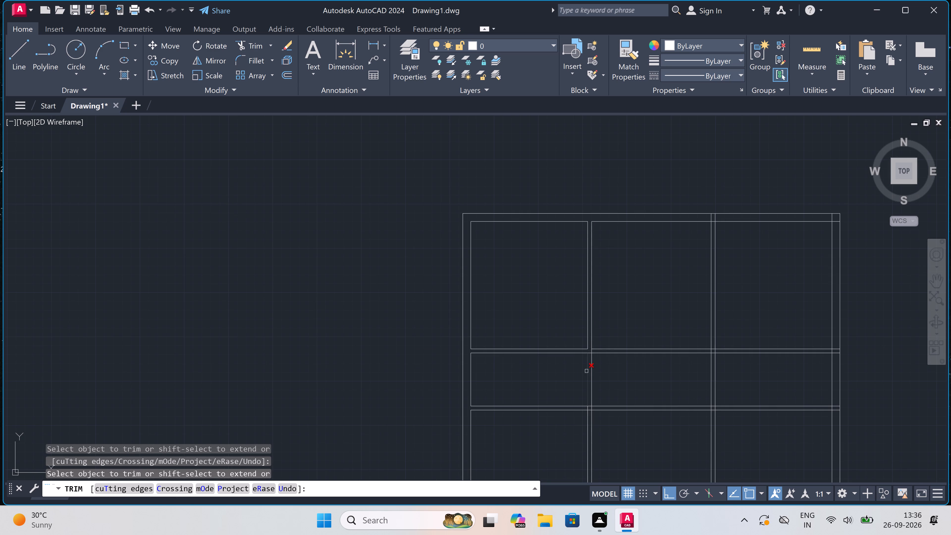
left_click(623, 342)
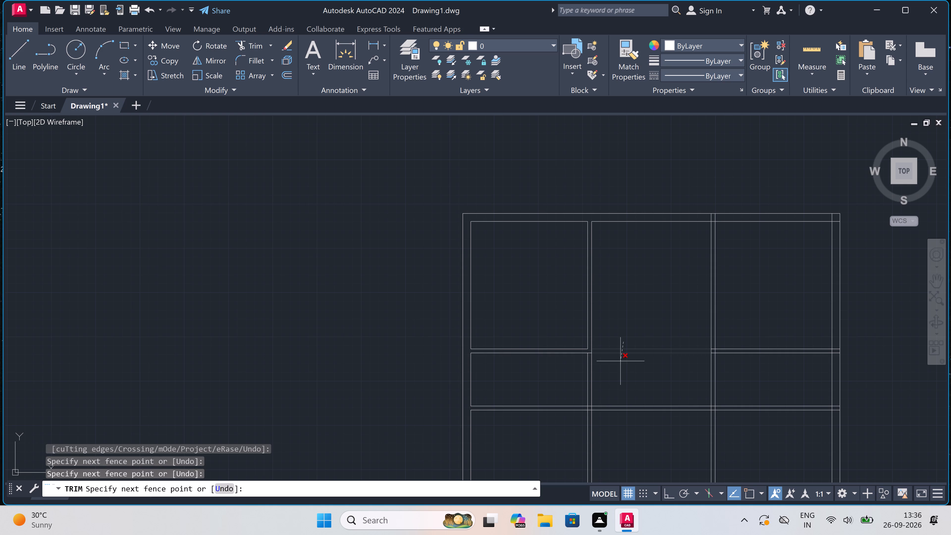
left_click(620, 361)
Trim the right vertical and upper horizontal segments where the second vertical partition meets the upper horizontal partition.
scroll(692, 341, "up", 1)
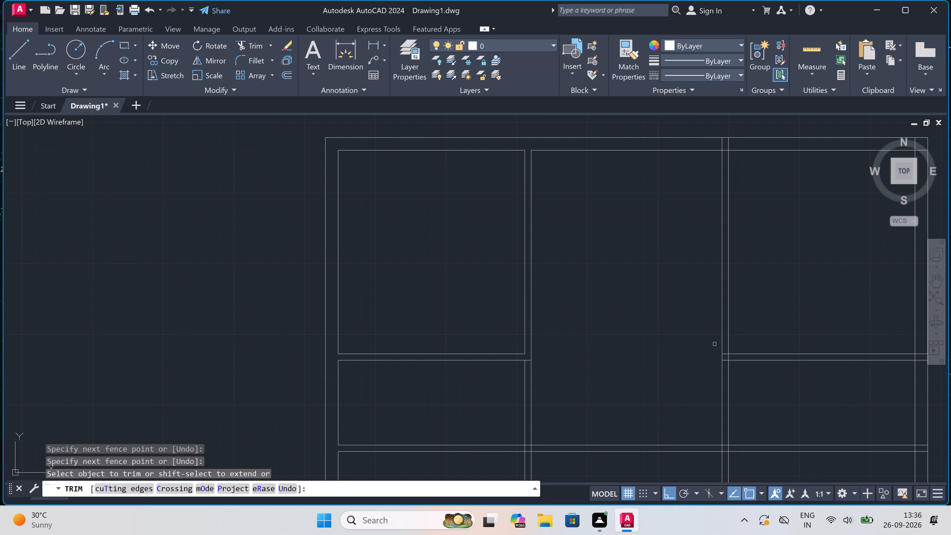
scroll(738, 351, "up", 3)
left_click_drag(704, 375, 696, 376)
left_click(687, 376)
left_click(679, 374)
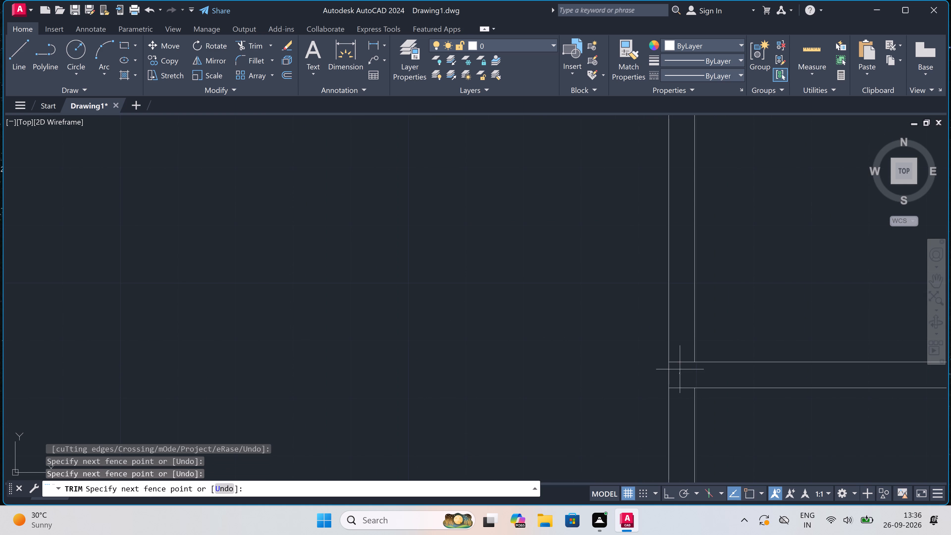
left_click(680, 348)
Trim away the segments of both vertical partitions that cross the 5' passage.
scroll(680, 348, "down", 3)
left_click(686, 391)
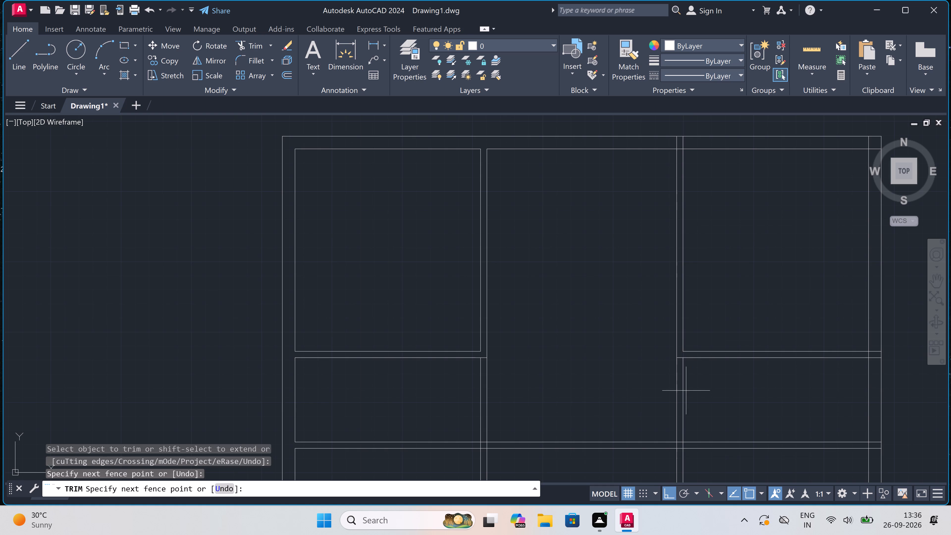
left_click_drag(390, 405, 392, 403)
Trim the upper horizontal partition's junction with the right outer wall, opening the wall's inner face between the partition lines.
scroll(410, 390, "down", 2)
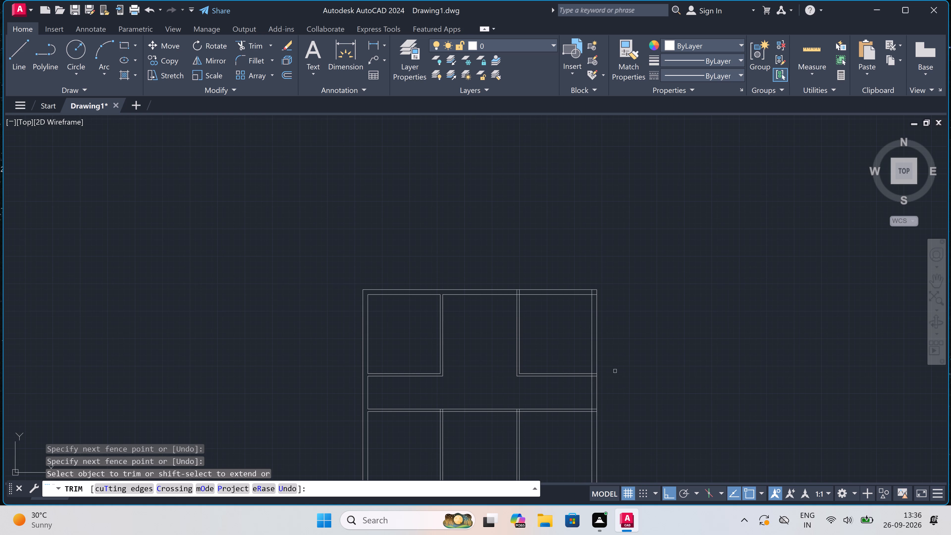
scroll(585, 372, "up", 3)
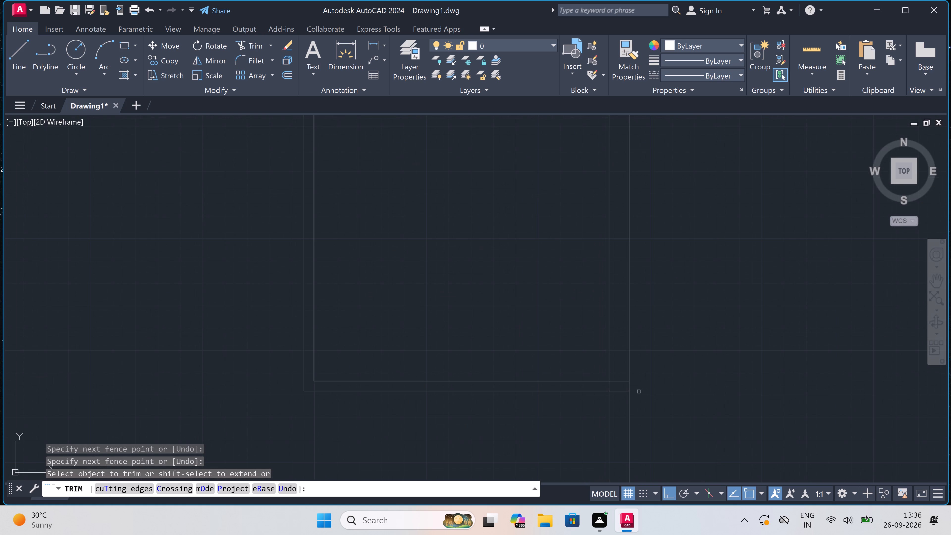
left_click(619, 402)
left_click(620, 373)
left_click(617, 388)
left_click(587, 390)
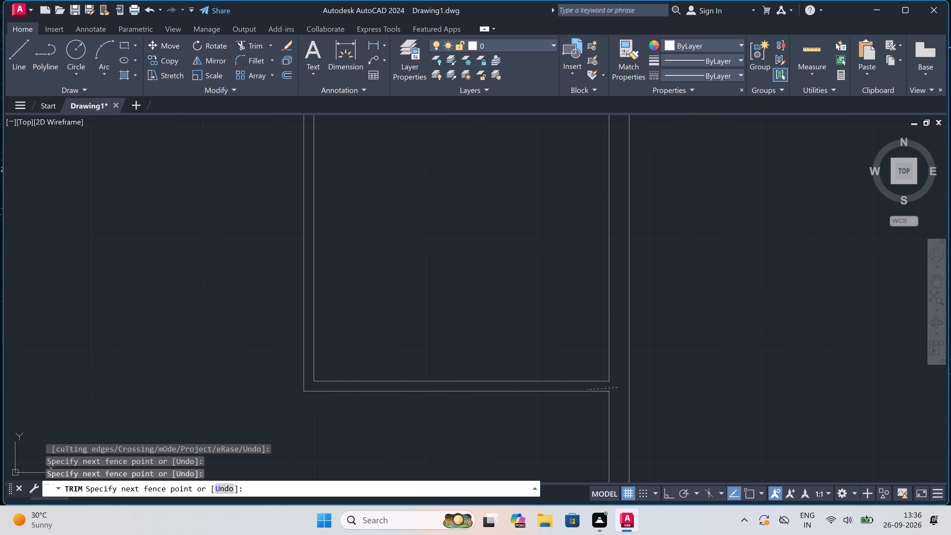
Trim the inner wall lines that overrun into the outer wall thickness at the plan's upper-right corner.
scroll(587, 389, "down", 4)
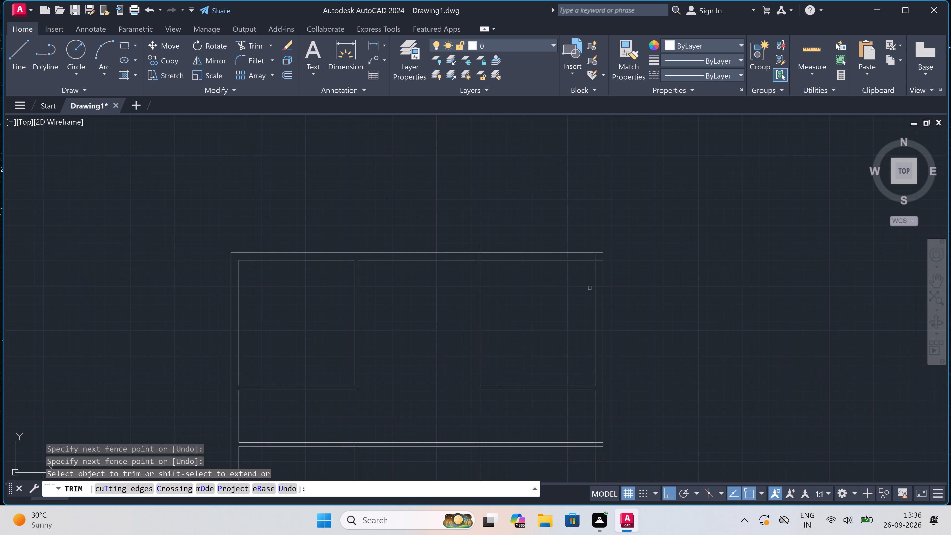
scroll(596, 244, "up", 3)
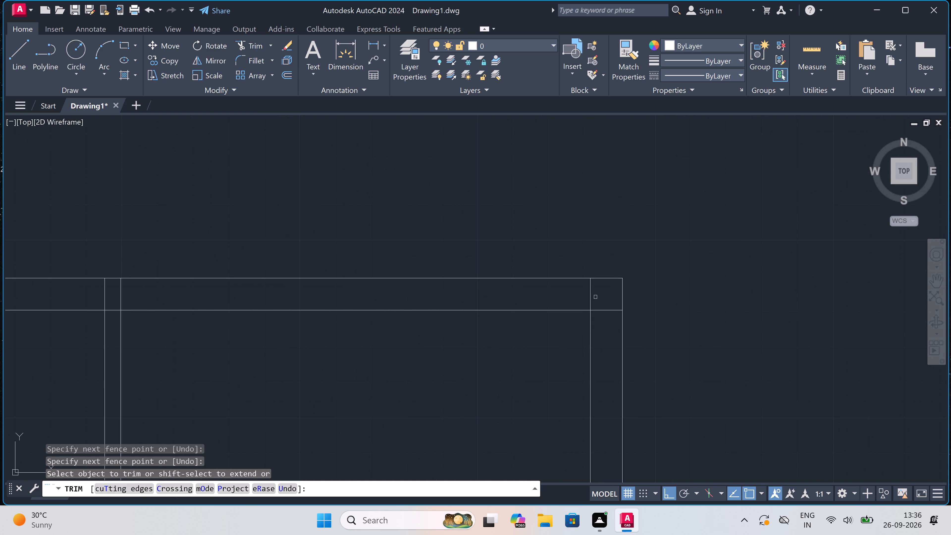
left_click(588, 292)
left_click(607, 295)
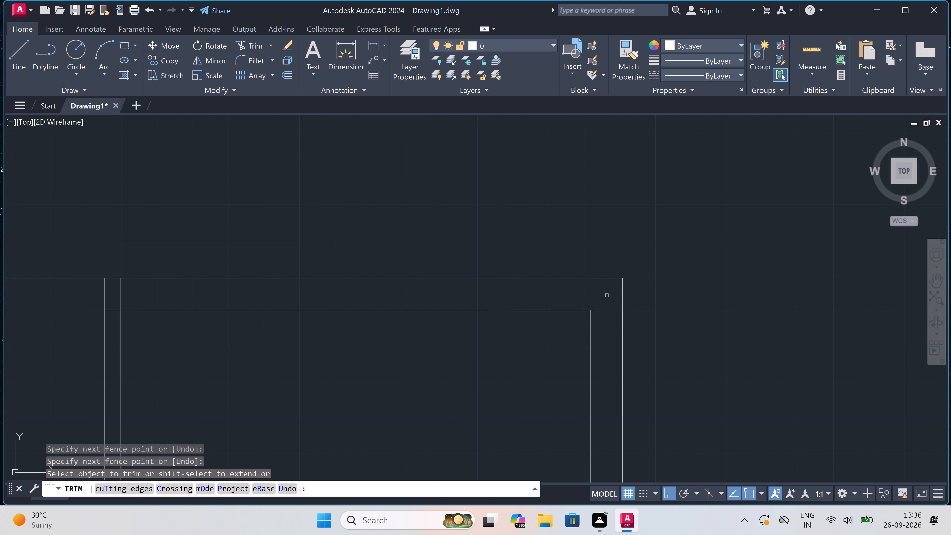
left_click(607, 295)
left_click(607, 342)
Trim both lines of the second vertical partition where they cross the top outer wall's thickness, and end the Trim.
scroll(607, 341, "down", 4)
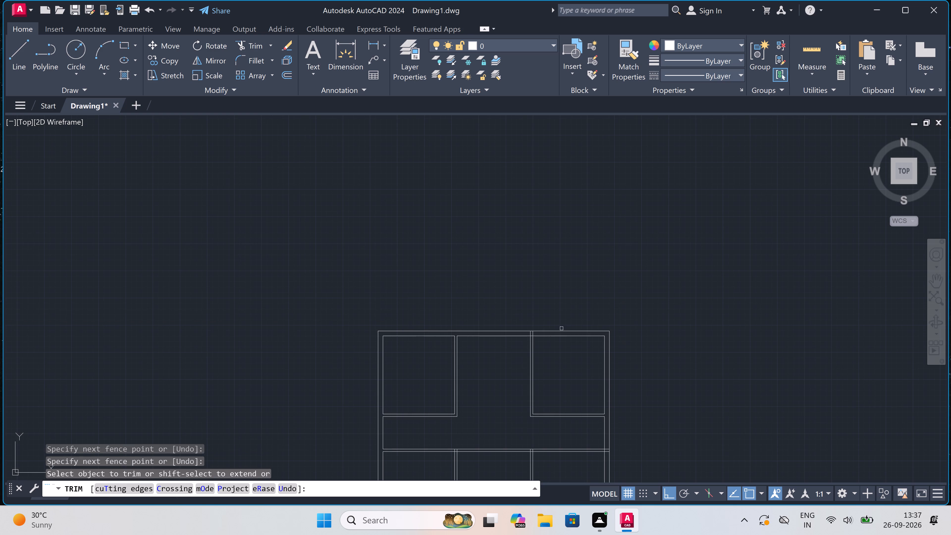
scroll(507, 329, "up", 2)
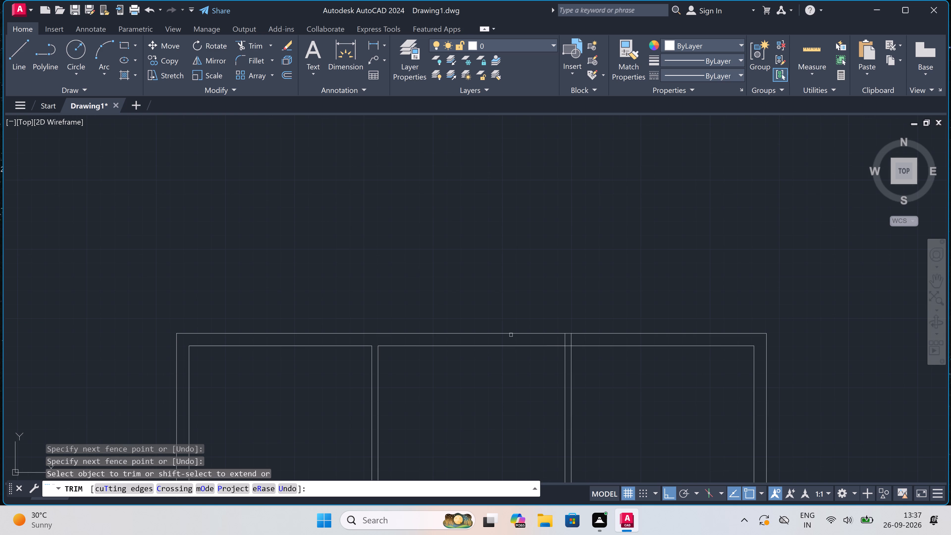
scroll(548, 341, "up", 3)
left_click_drag(550, 341, 569, 340)
left_click_drag(670, 337, 668, 337)
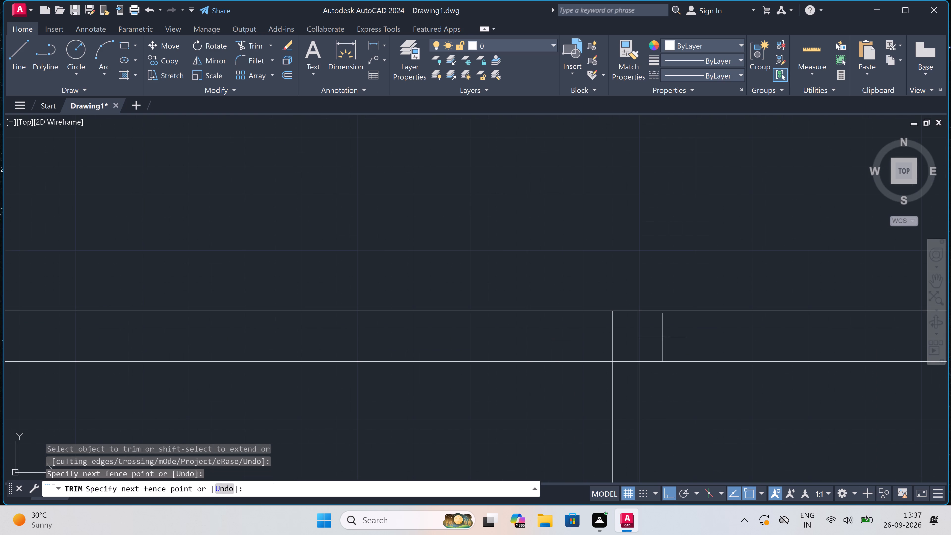
left_click(596, 337)
left_click(631, 339)
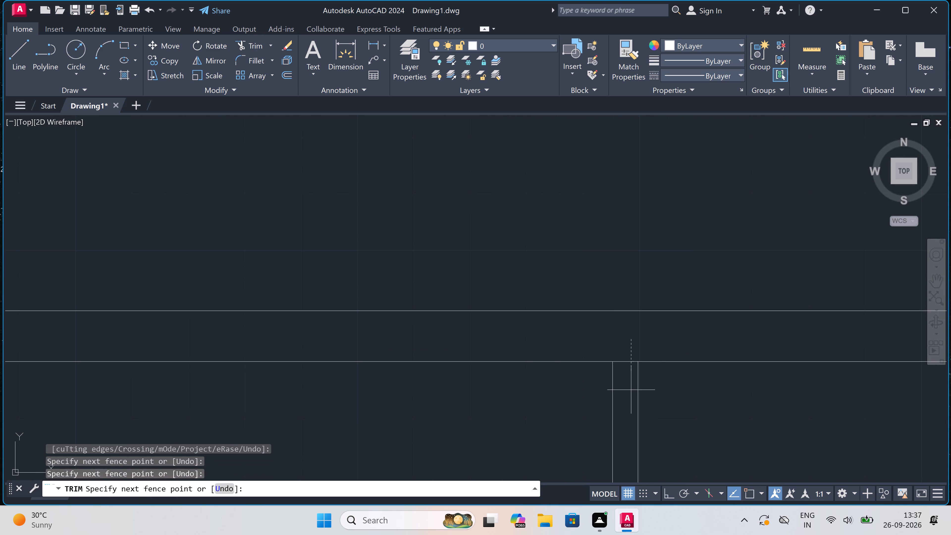
left_click(631, 399)
scroll(597, 278, "down", 5)
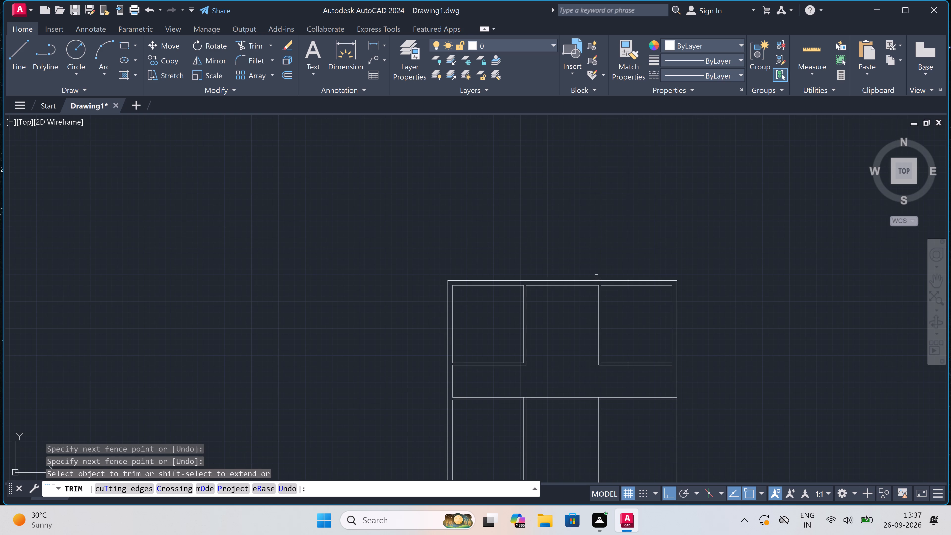
scroll(558, 362, "down", 2)
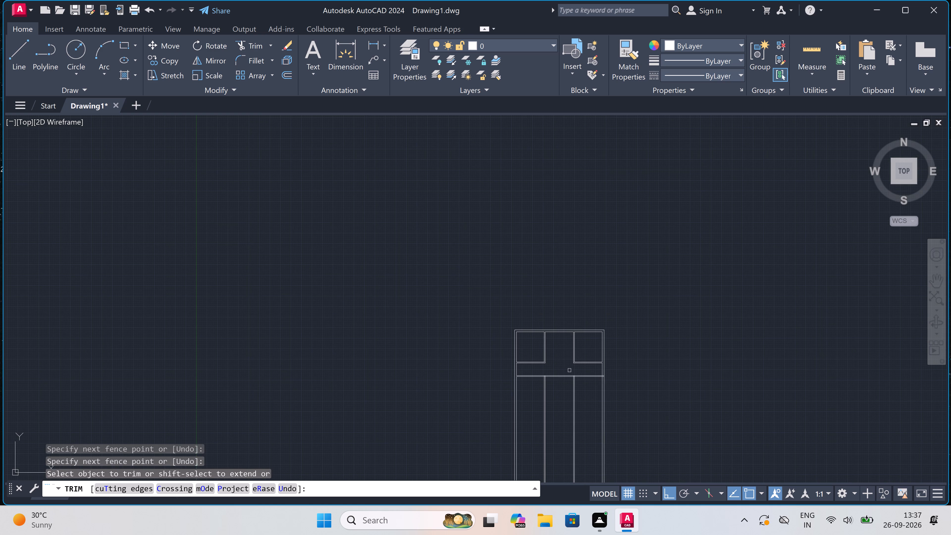
scroll(532, 379, "up", 3)
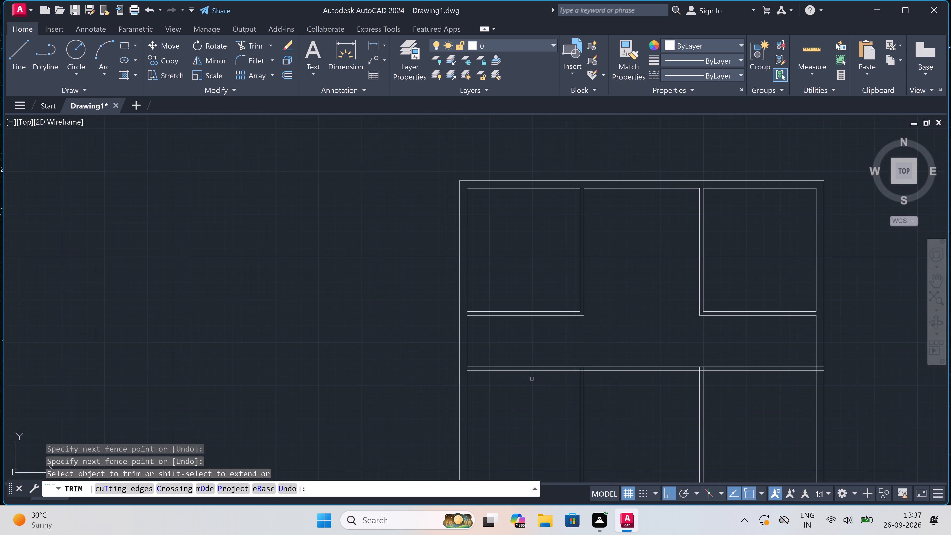
scroll(525, 352, "up", 1)
key("Escape")
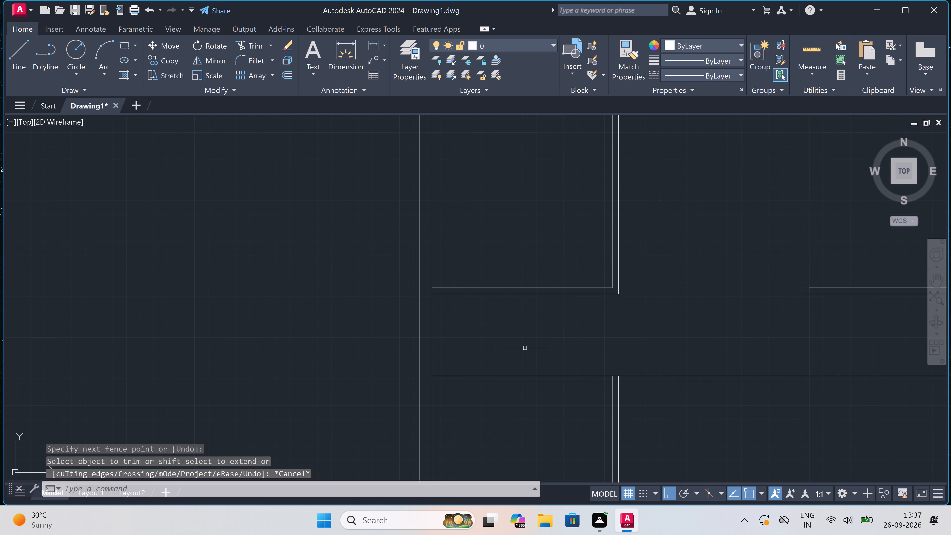
Offset the inner faces of the left and right outer walls 8'3" inward across the passage.
key("o")
key("space")
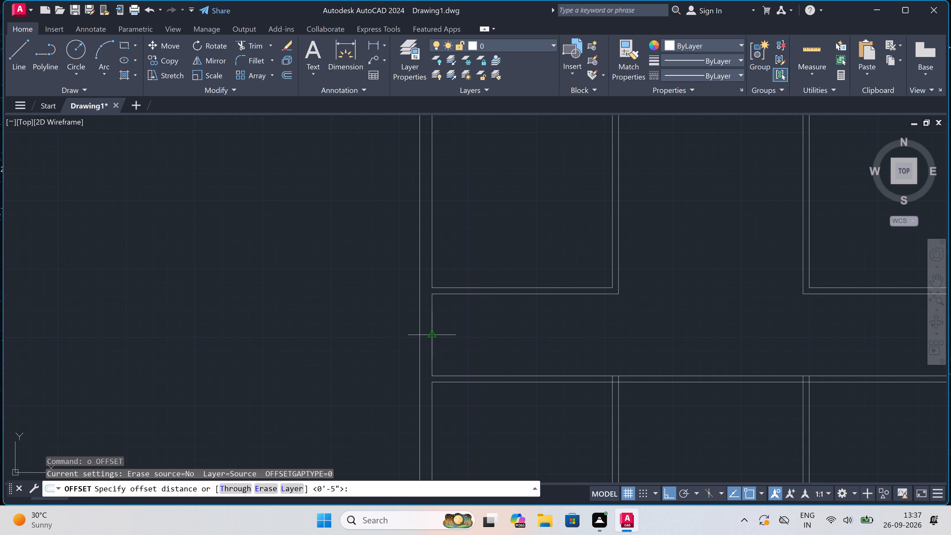
left_click(435, 333)
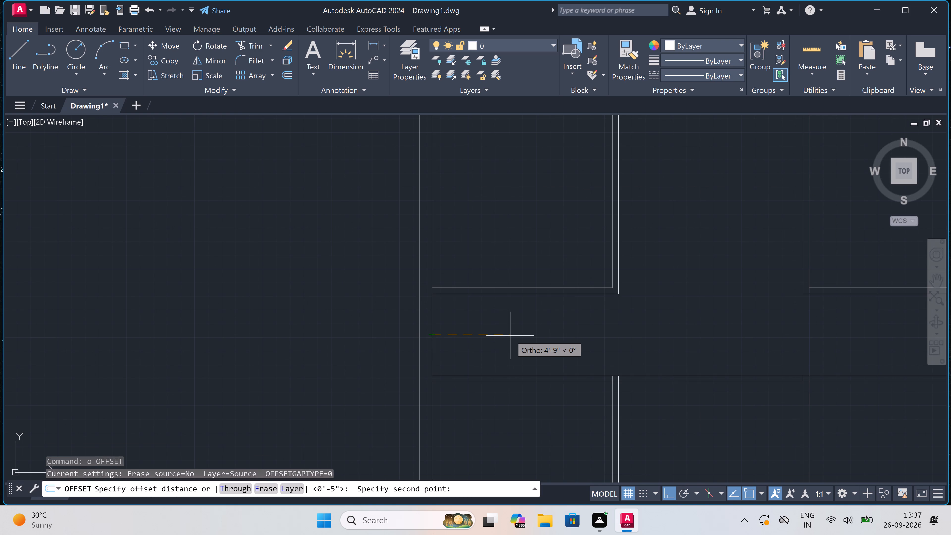
type("8'")
key("3")
type("\"")
key("space")
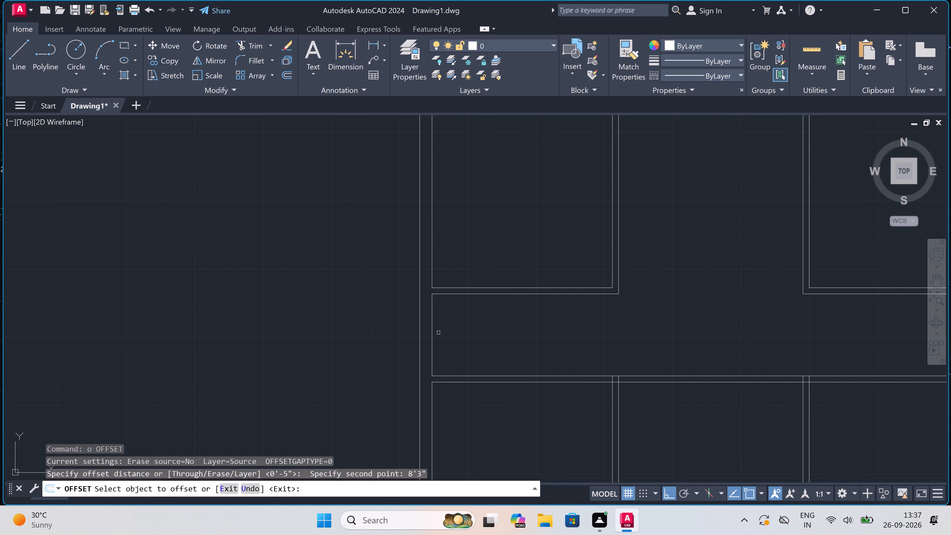
left_click_drag(432, 328, 437, 328)
left_click(468, 328)
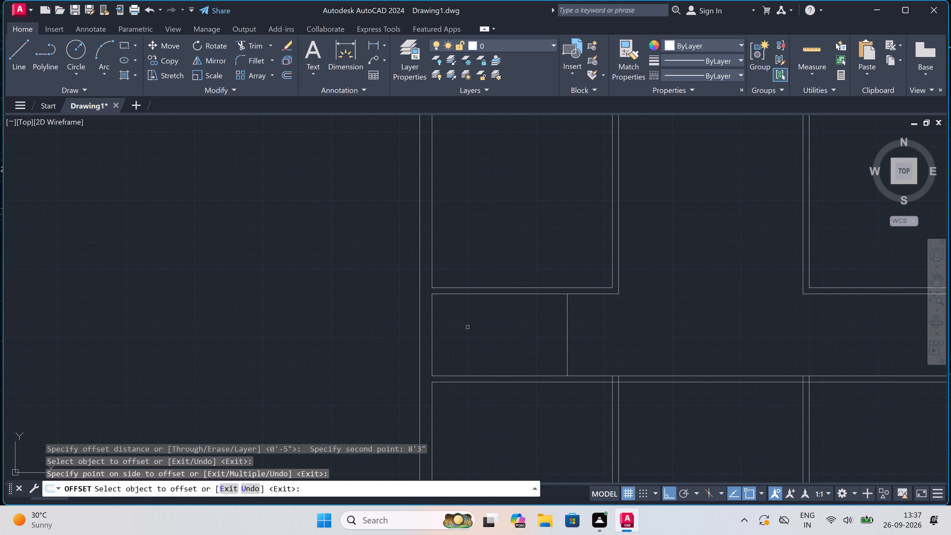
scroll(468, 326, "down", 3)
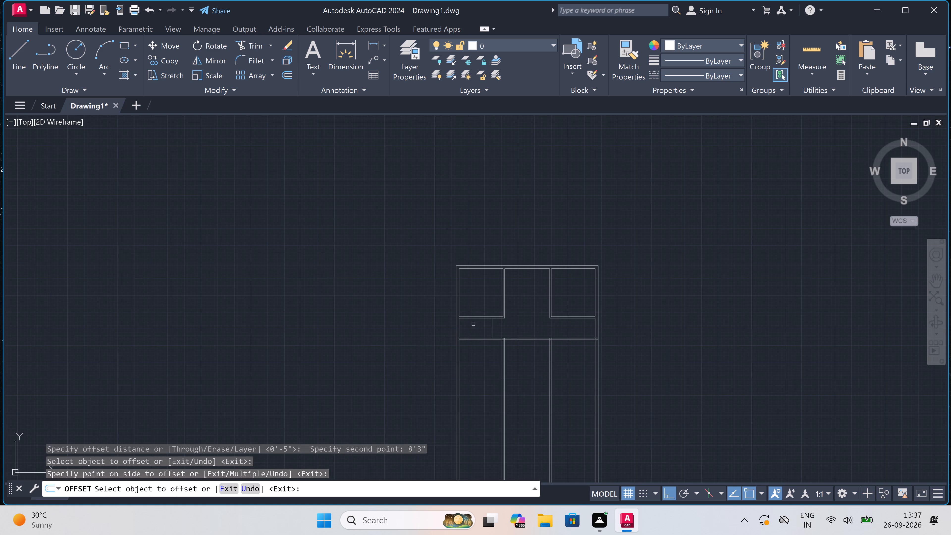
scroll(578, 323, "up", 2)
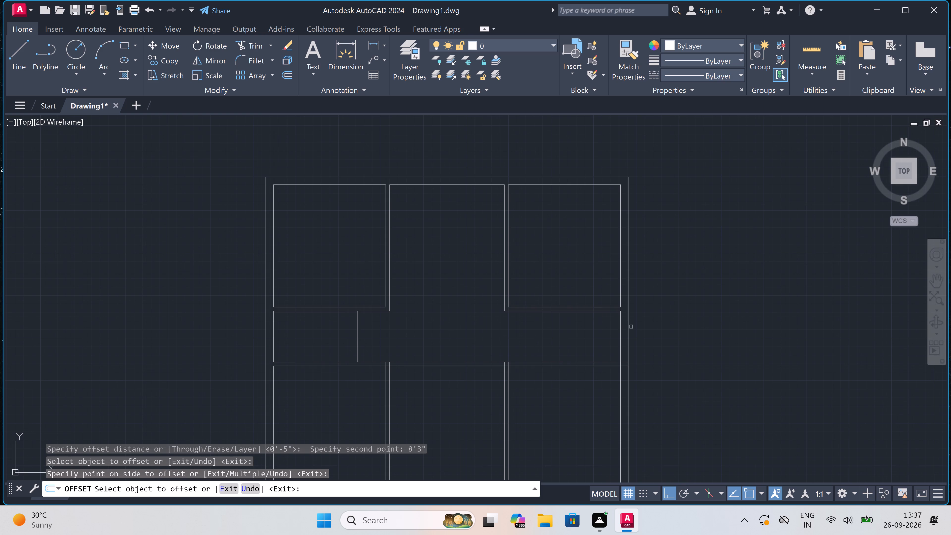
left_click_drag(620, 330, 618, 330)
left_click(577, 330)
key("Escape")
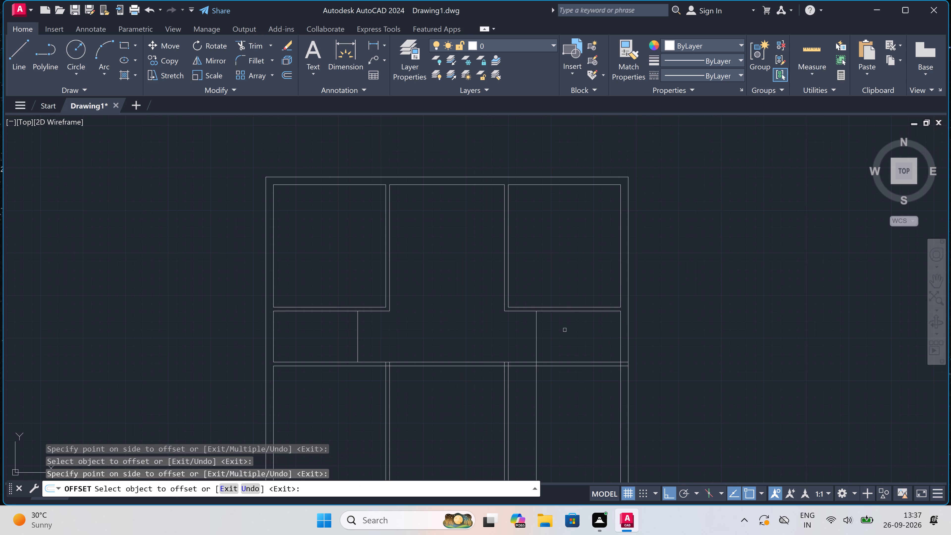
Offset both new passage lines 4.5" toward the middle of the passage to give the cross partitions their thickness.
key("o")
key("space")
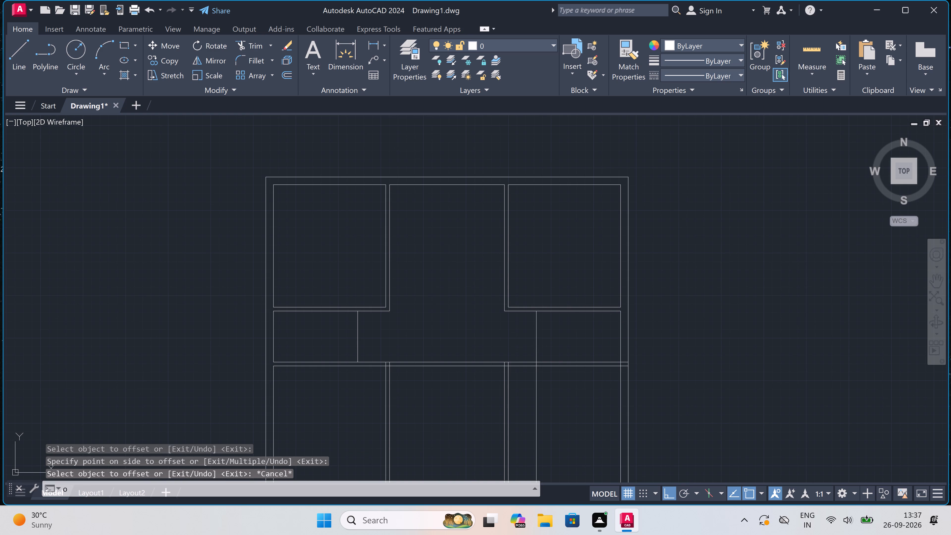
scroll(529, 346, "up", 1)
left_click(540, 338)
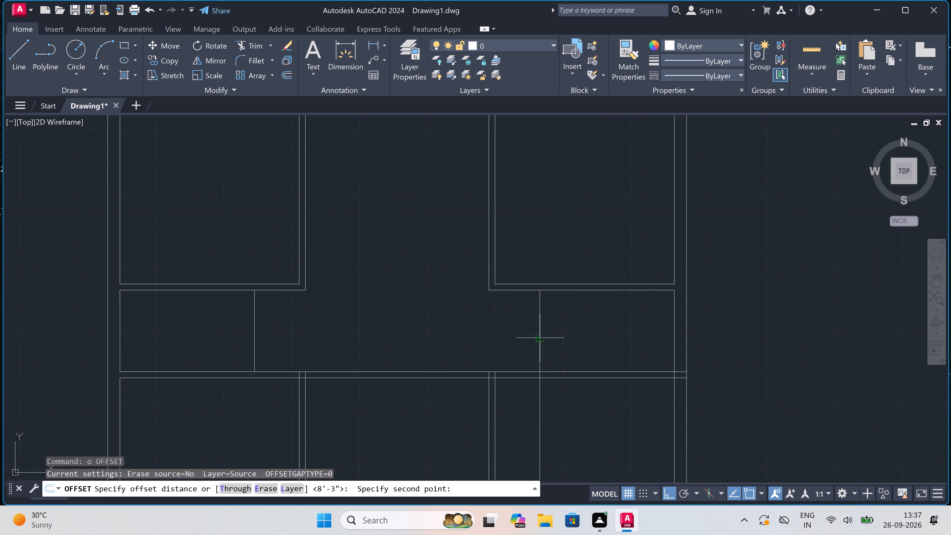
type("4.5\"")
key("space")
left_click(540, 324)
left_click(513, 327)
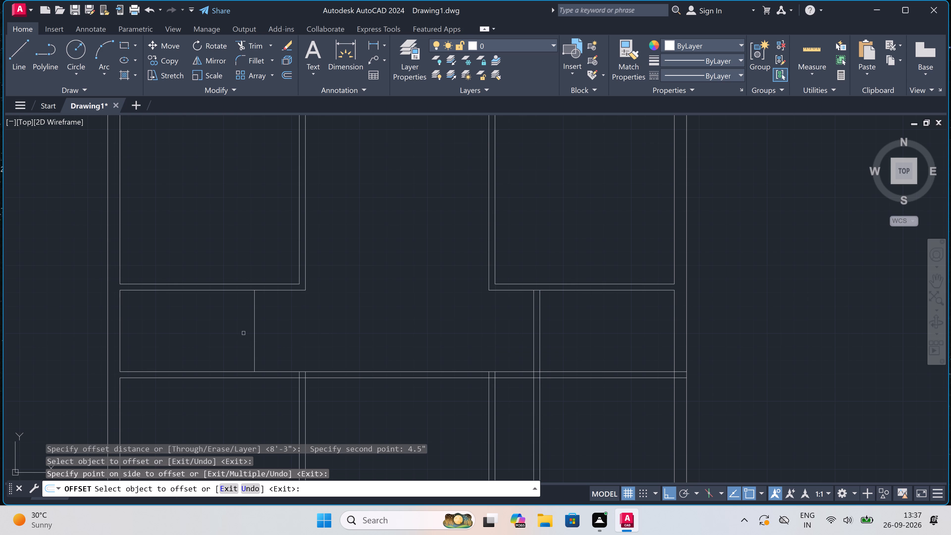
left_click_drag(254, 331, 279, 330)
left_click(305, 329)
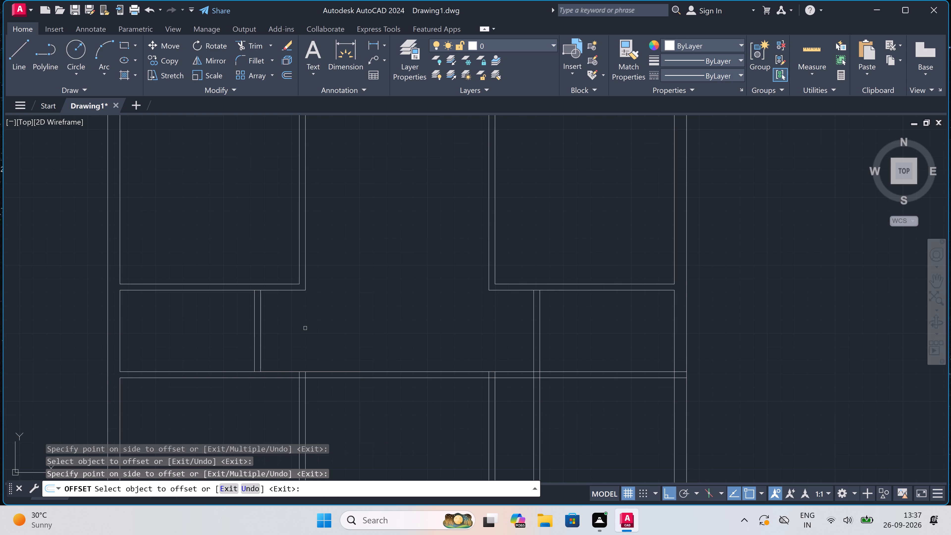
key("Escape")
Trim the right-hand cross partition's two lines where they run through and below the lower horizontal partition.
key("t")
key("r")
key("space")
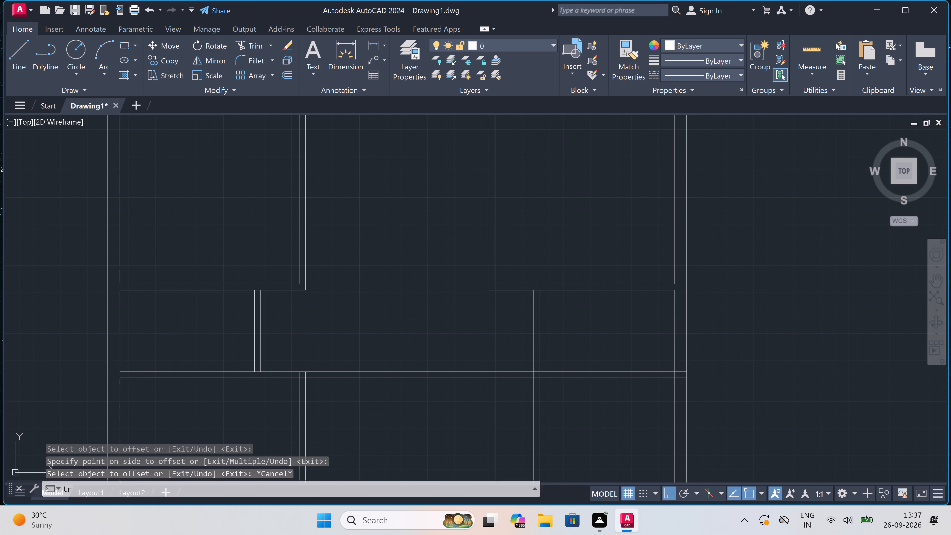
scroll(523, 385, "up", 2)
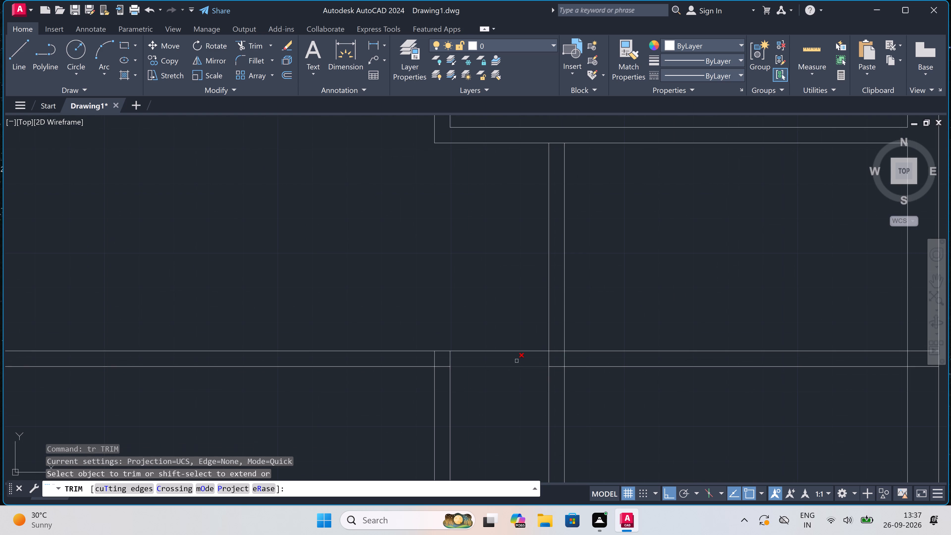
left_click(516, 360)
left_click(519, 359)
left_click(609, 358)
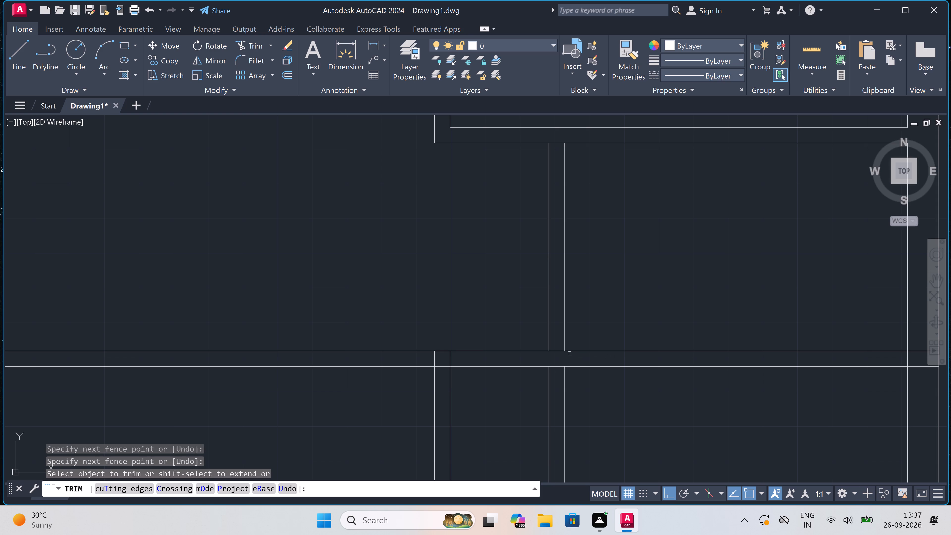
scroll(561, 355, "down", 1)
left_click_drag(534, 388, 537, 388)
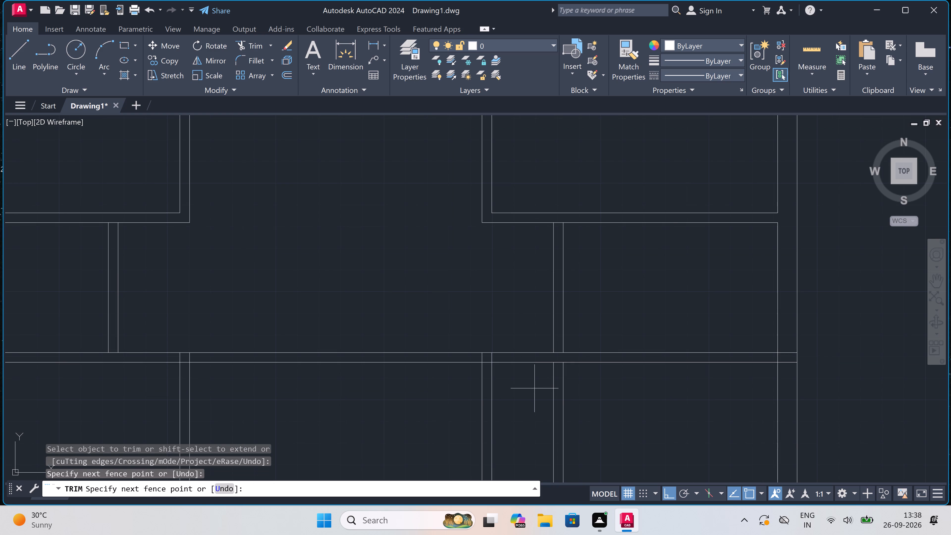
left_click_drag(537, 388, 538, 388)
left_click(626, 391)
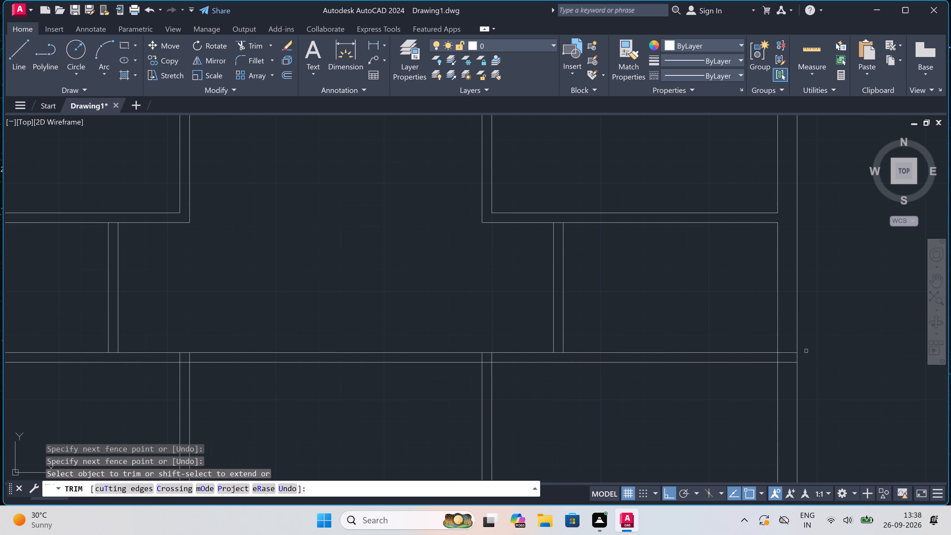
Trim the lower horizontal partition's junction with the right outer wall, opening the wall's inner face between the partition lines.
left_click(789, 340)
left_click(786, 376)
scroll(783, 361, "up", 1)
left_click(782, 355)
left_click(737, 348)
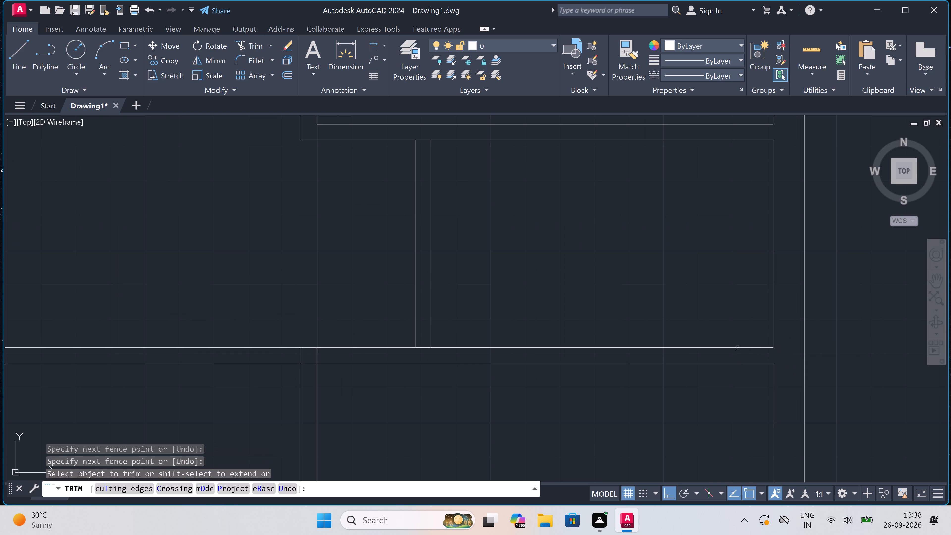
Trim the lower horizontal partition at the right-hand vertical partition and remove its two lines across the middle bay.
scroll(737, 348, "down", 3)
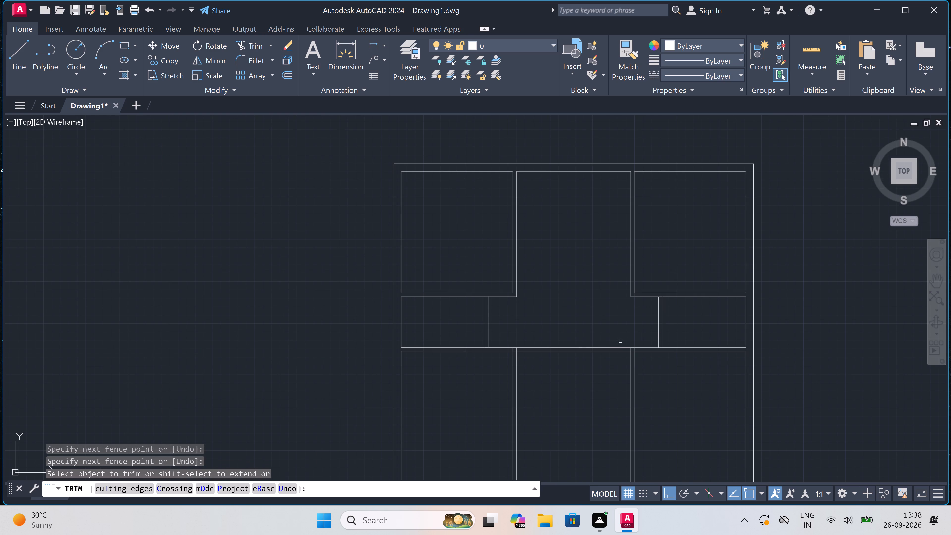
scroll(621, 342, "up", 3)
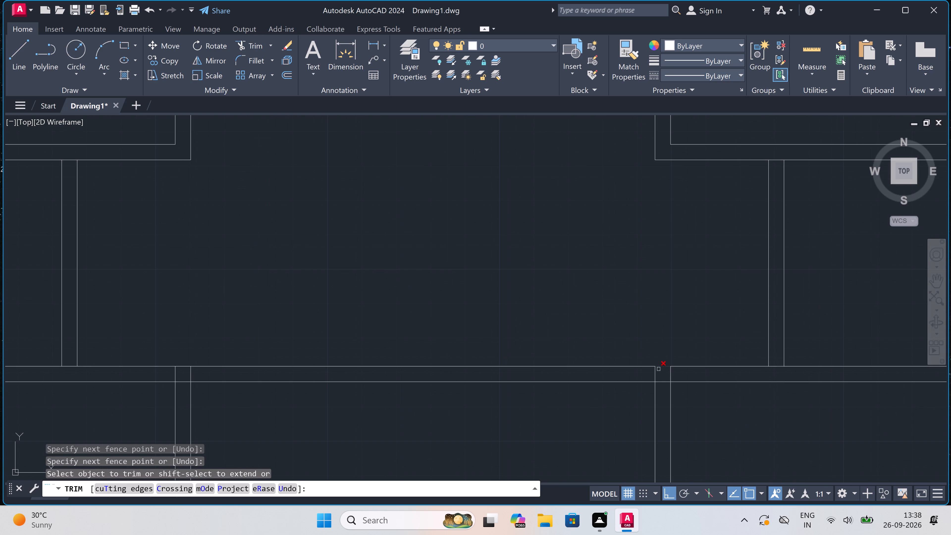
left_click(661, 374)
left_click(682, 376)
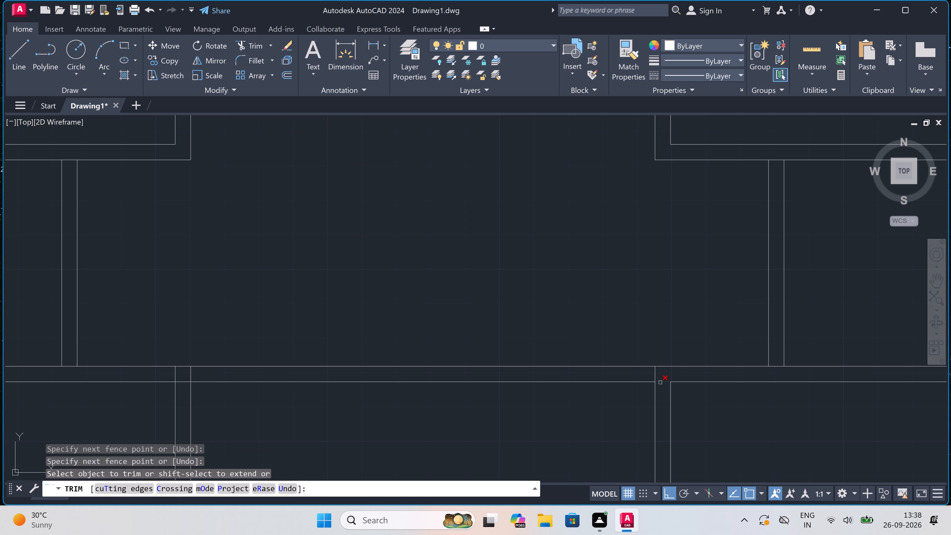
left_click(660, 383)
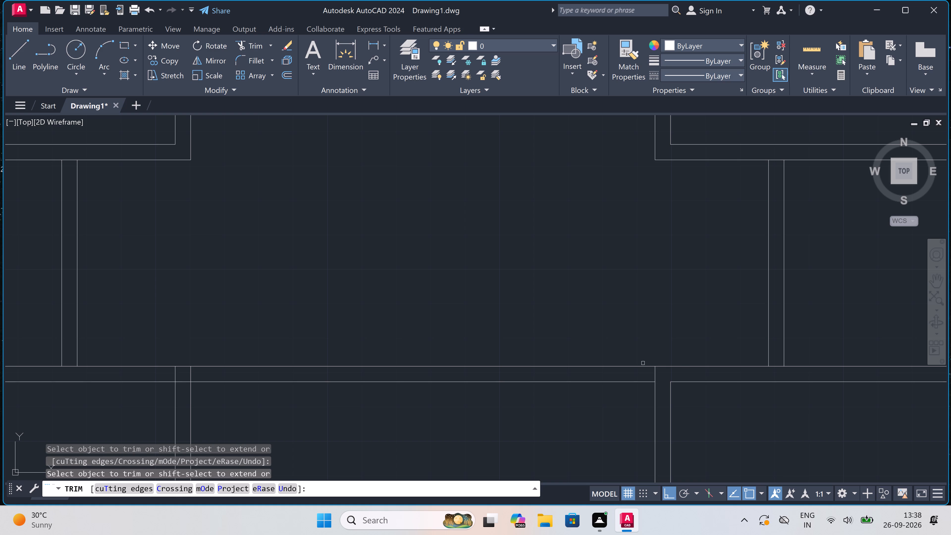
left_click(624, 351)
left_click(613, 398)
scroll(607, 358, "down", 4)
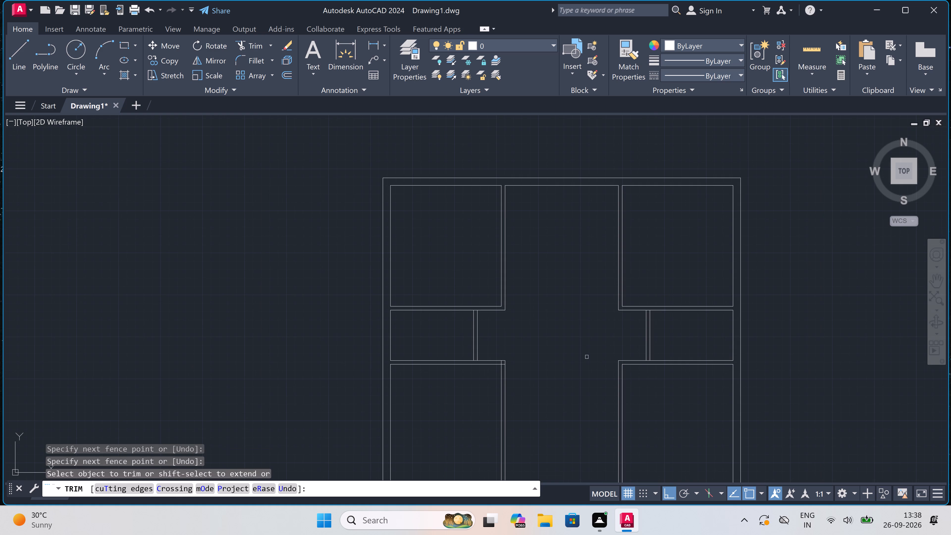
Trim the overlapping inner lines at the corner where the lower horizontal partition meets the left-hand vertical partition.
scroll(501, 362, "up", 4)
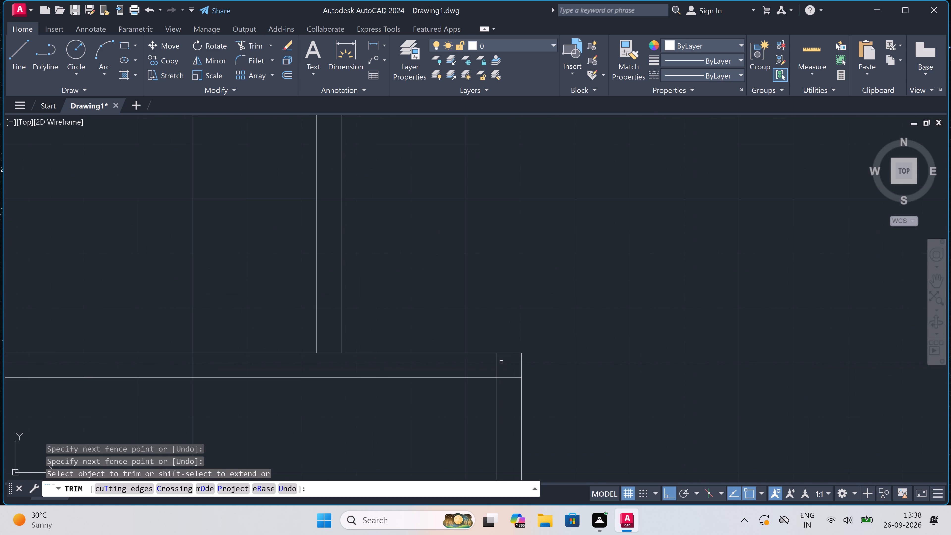
left_click(493, 361)
left_click(507, 363)
left_click(507, 363)
left_click(506, 392)
left_click(514, 368)
Trim the horizontal partition lines crossing the lower and upper ends of the left-hand cross partition.
scroll(514, 368, "down", 4)
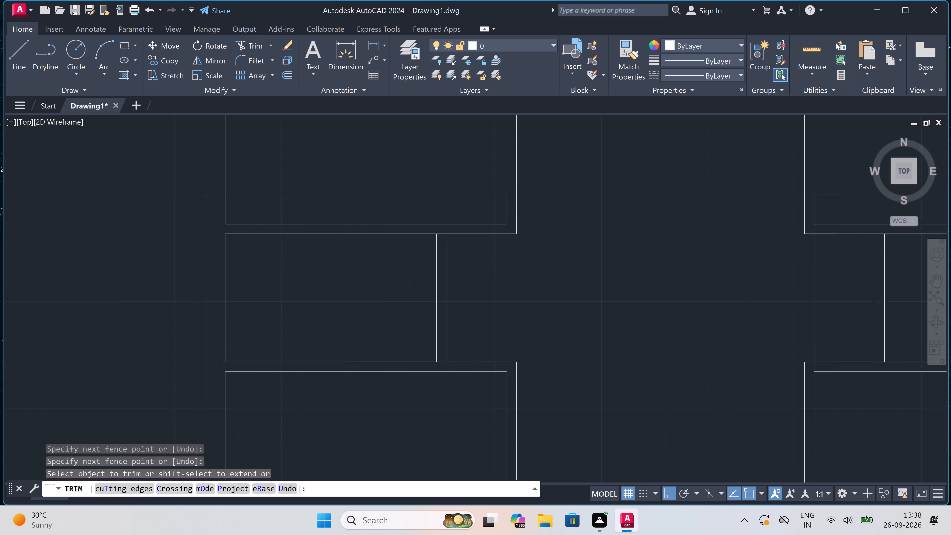
scroll(481, 364, "up", 4)
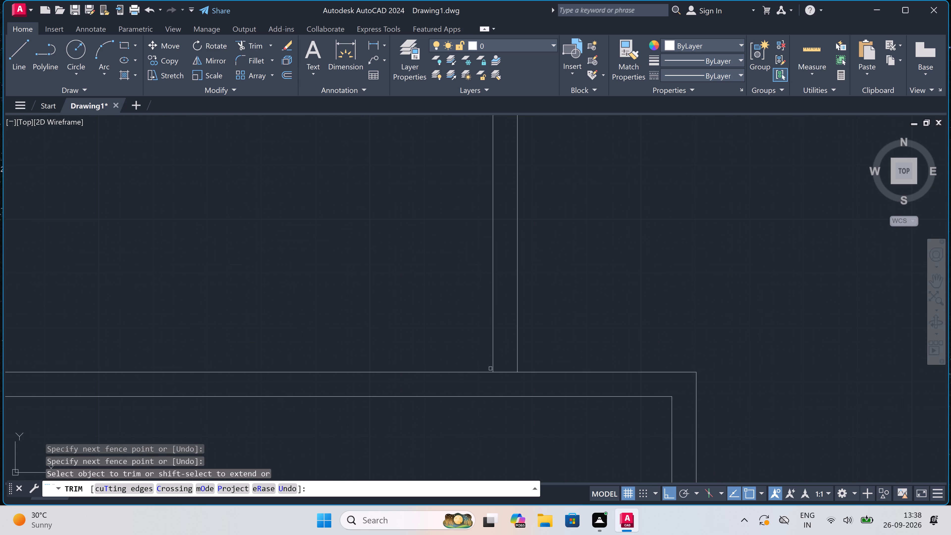
left_click(501, 374)
left_click(506, 367)
scroll(506, 367, "down", 4)
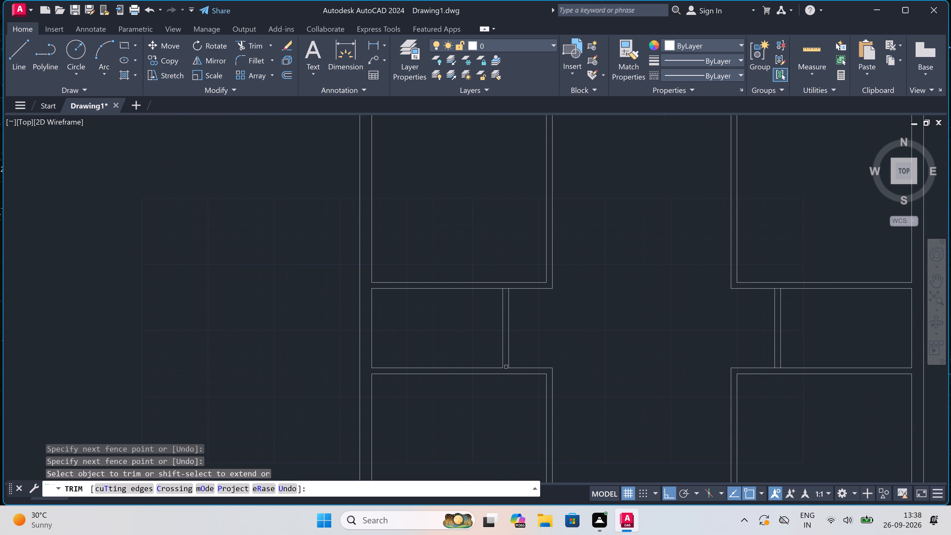
scroll(502, 287, "up", 4)
left_click(531, 282)
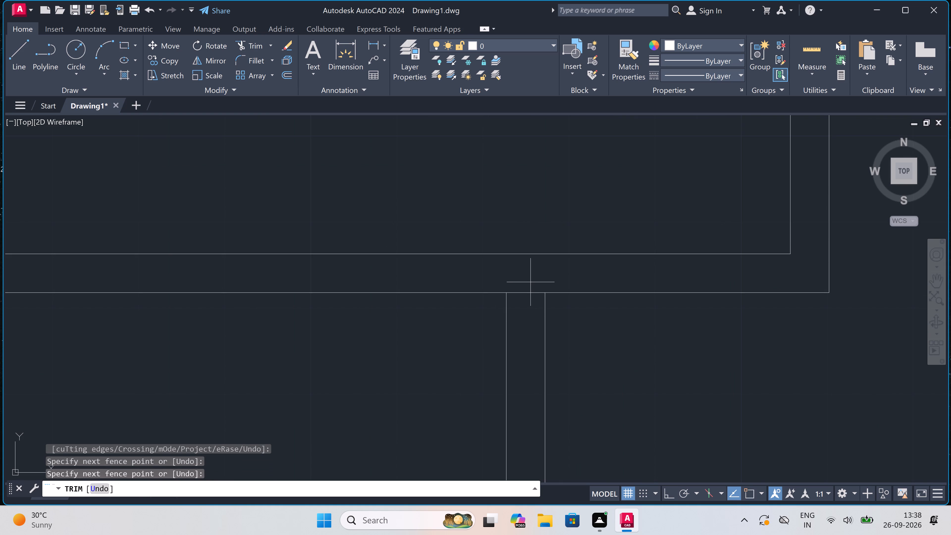
left_click(529, 318)
key("Escape")
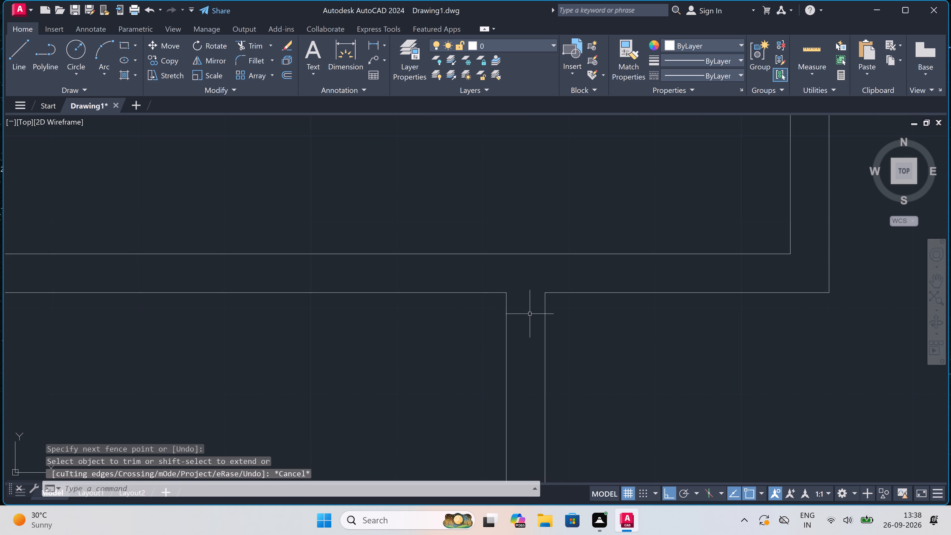
Draw a door jamb line across the lower horizontal partition near the left outer wall, with a 2" stub and a 2' leaf going up.
type("l")
key("space")
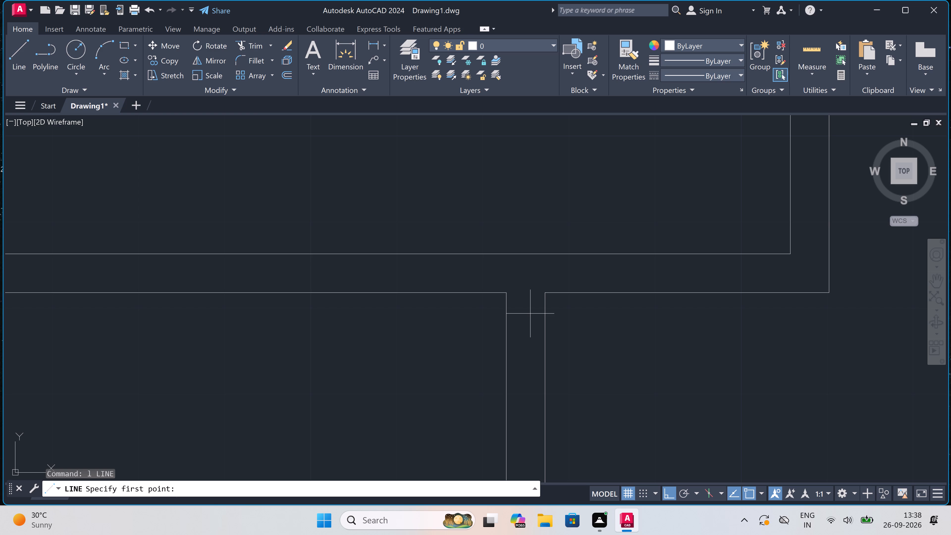
scroll(534, 286, "down", 6)
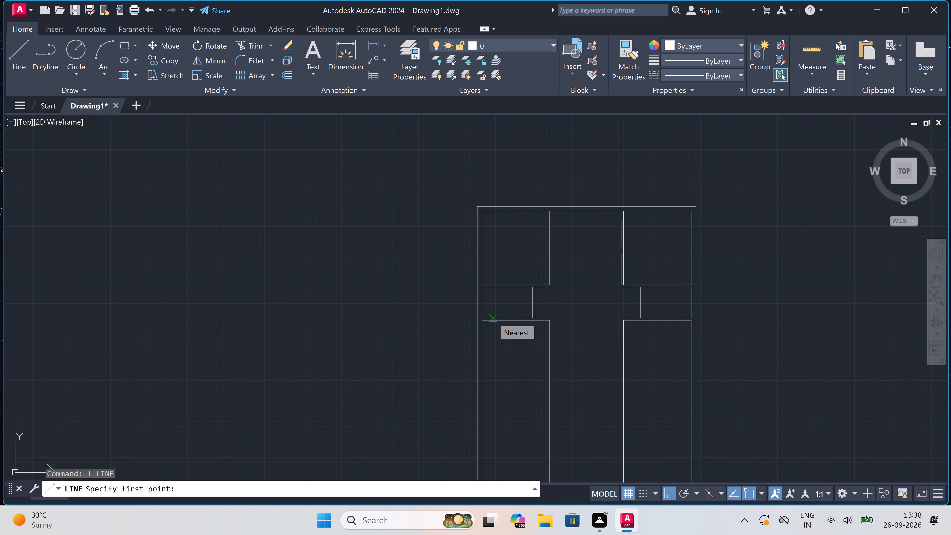
scroll(493, 318, "up", 4)
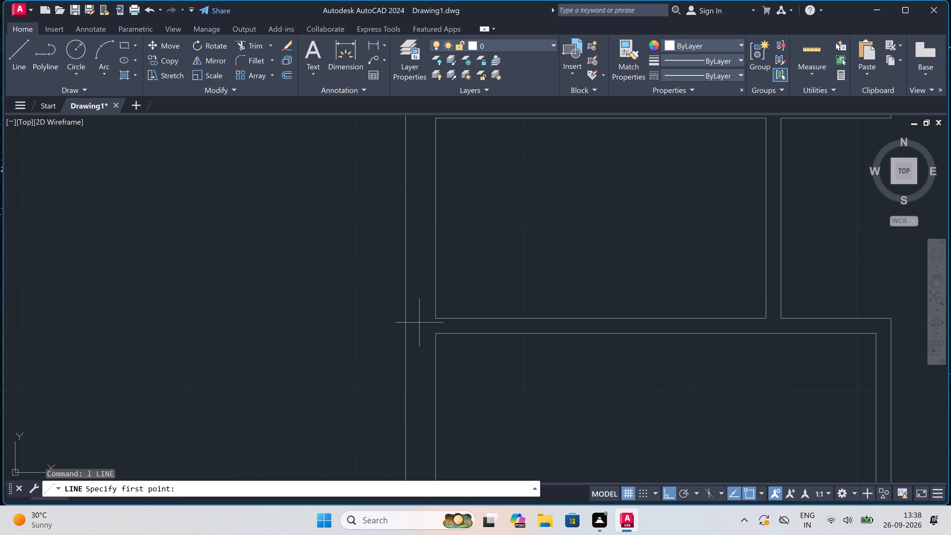
left_click(455, 320)
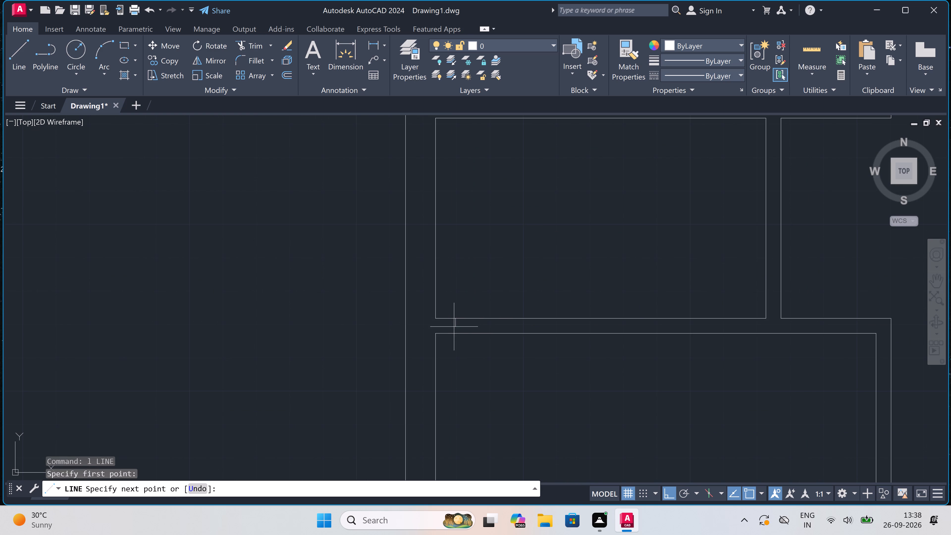
left_click(454, 333)
left_click(456, 324)
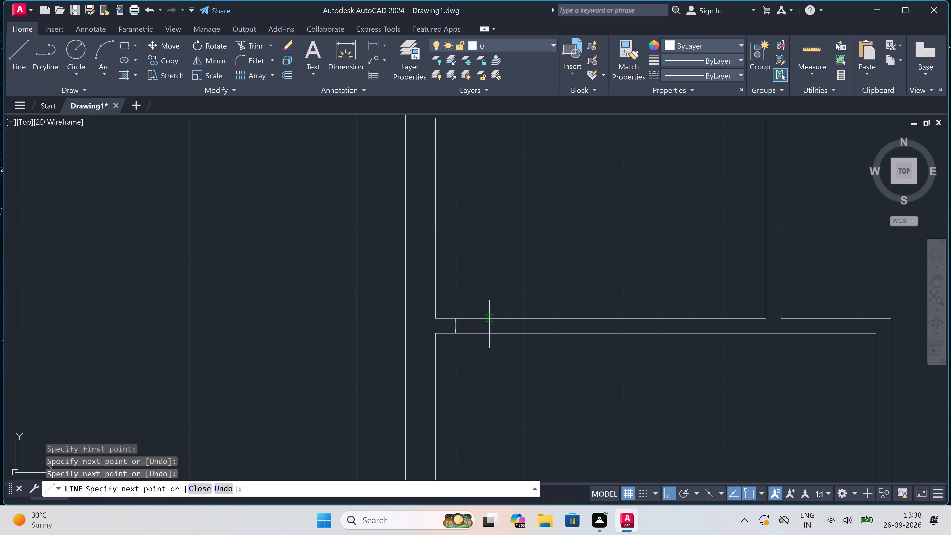
type("2\"")
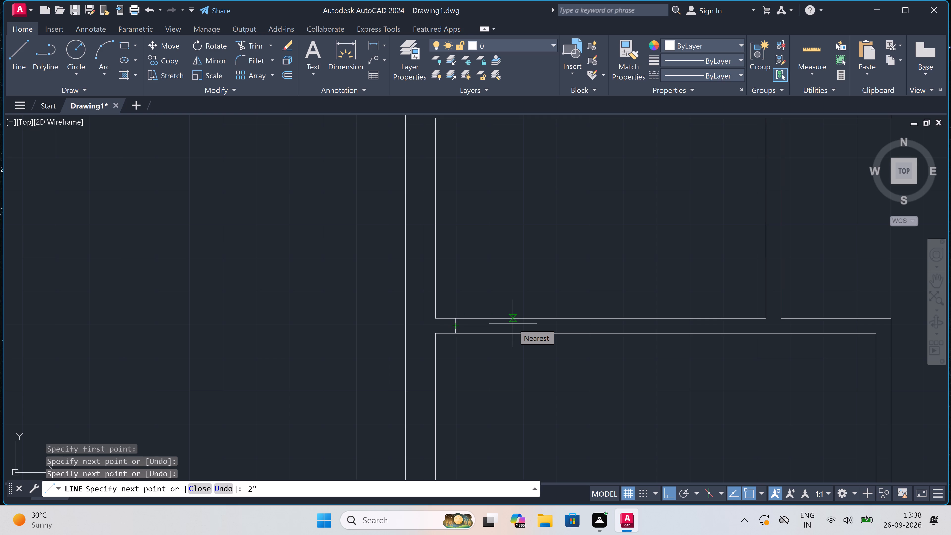
key("space")
type("2'")
key("space")
key("Escape")
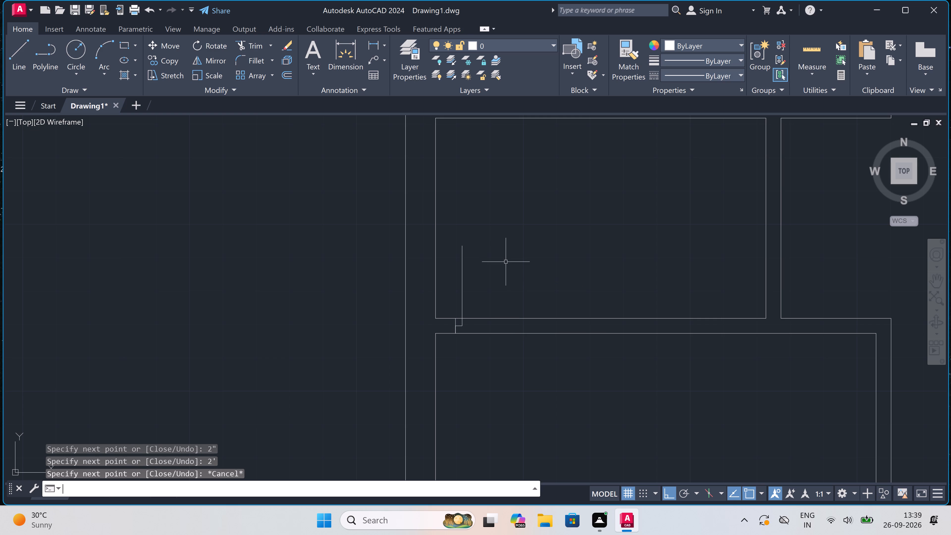
Draw the opposite door jamb line across the same partition, with a 2" stub pointing back toward the door leaf.
key("space")
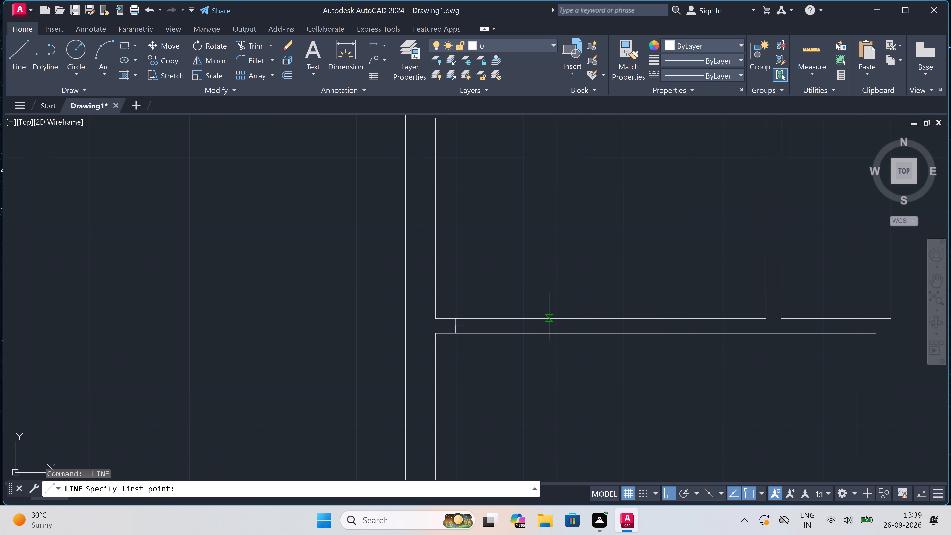
left_click(536, 317)
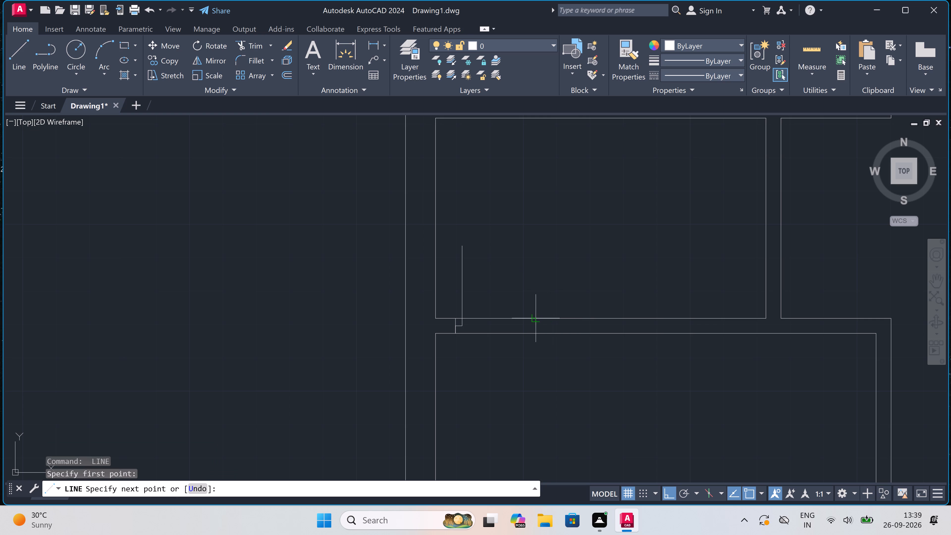
left_click(535, 331)
left_click(536, 324)
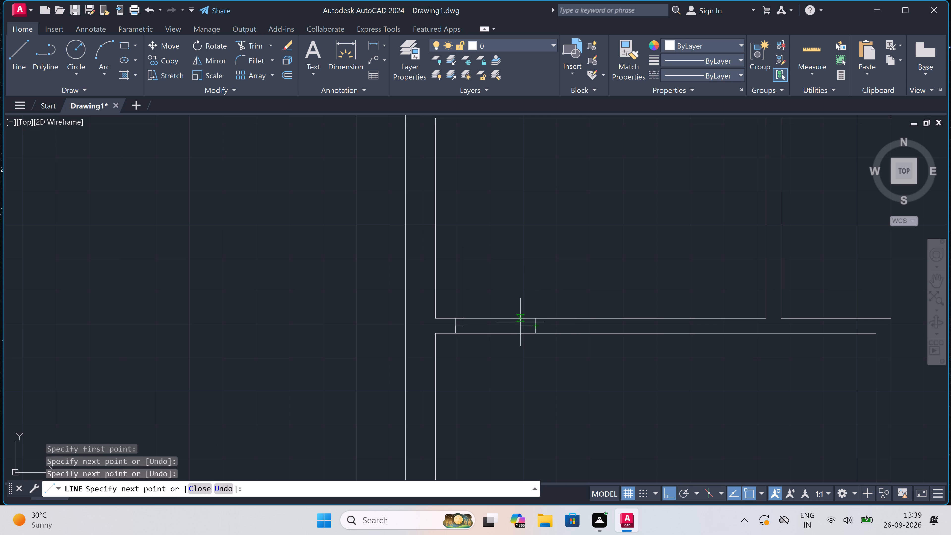
type("2\"")
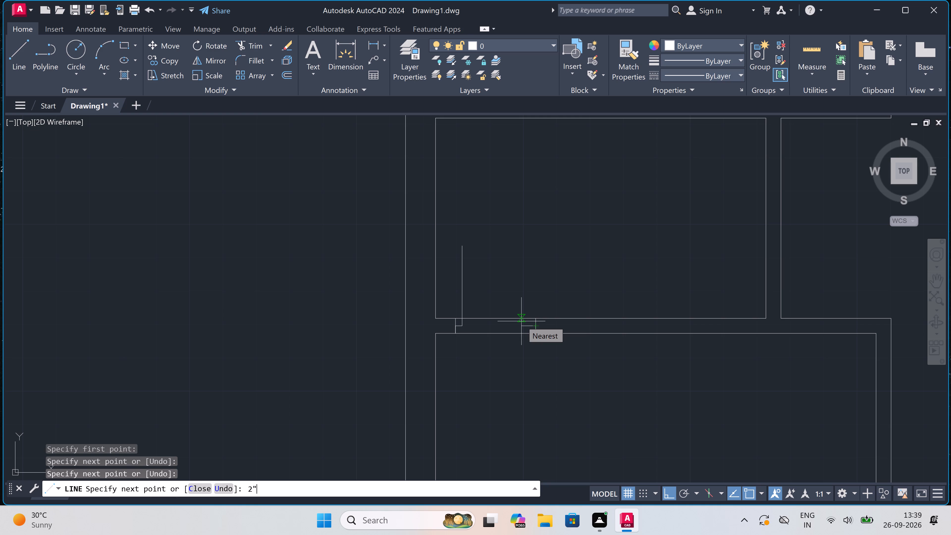
key("space")
key("Escape")
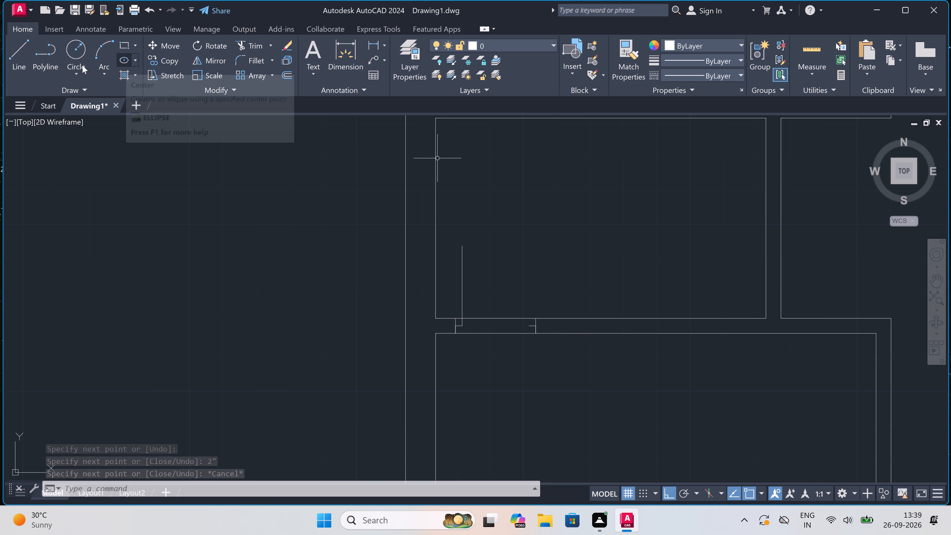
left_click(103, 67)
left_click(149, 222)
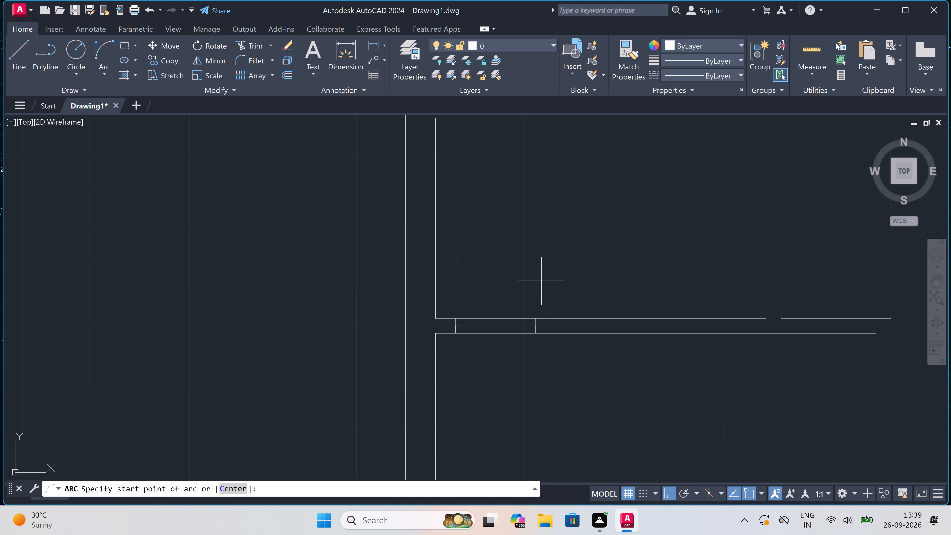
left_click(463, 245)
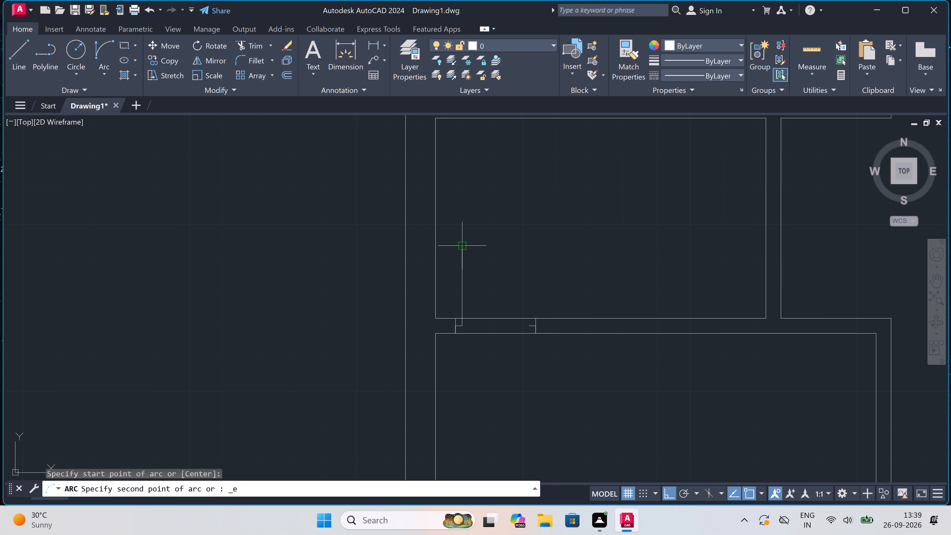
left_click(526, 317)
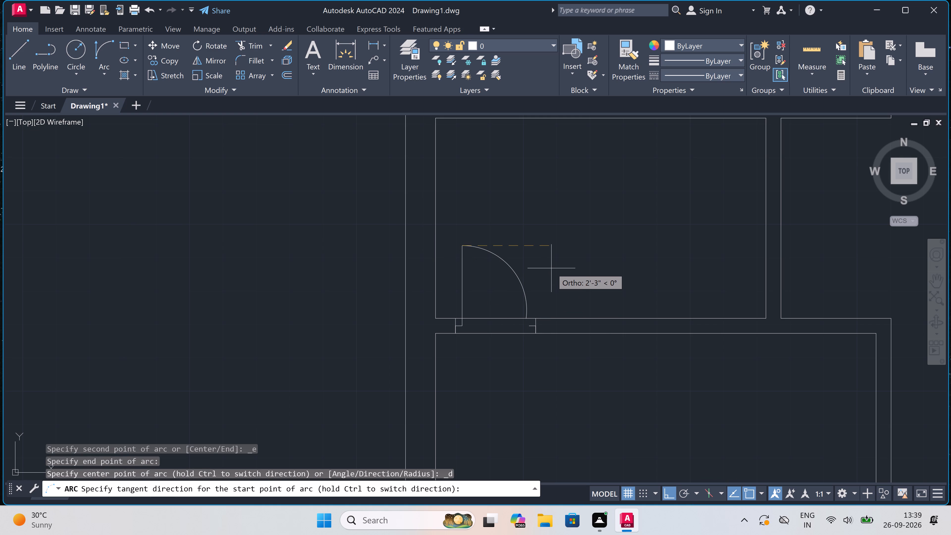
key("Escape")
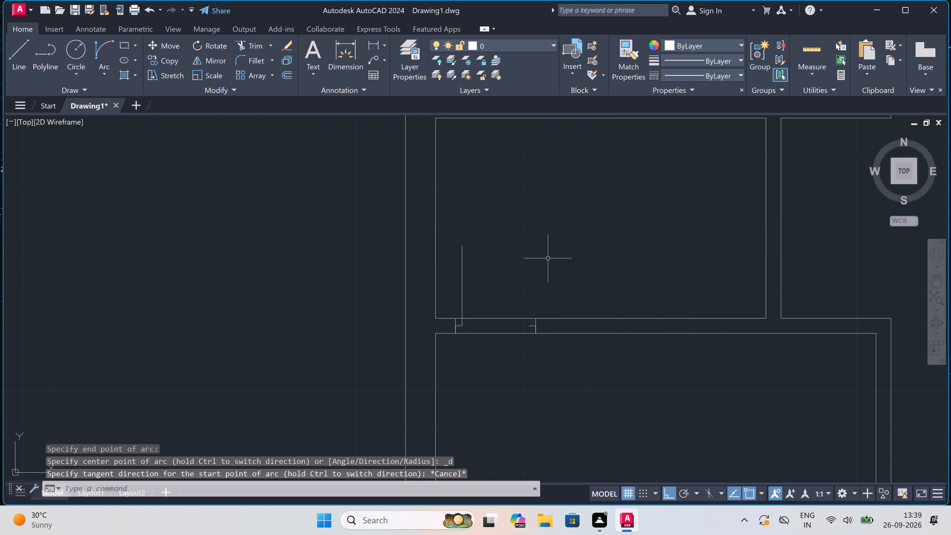
Draw a three-point arc for the door swing from the leaf's upper end through the opposite stub's end to below the partition.
key("space")
left_click_drag(462, 244, 467, 246)
scroll(535, 332, "up", 3)
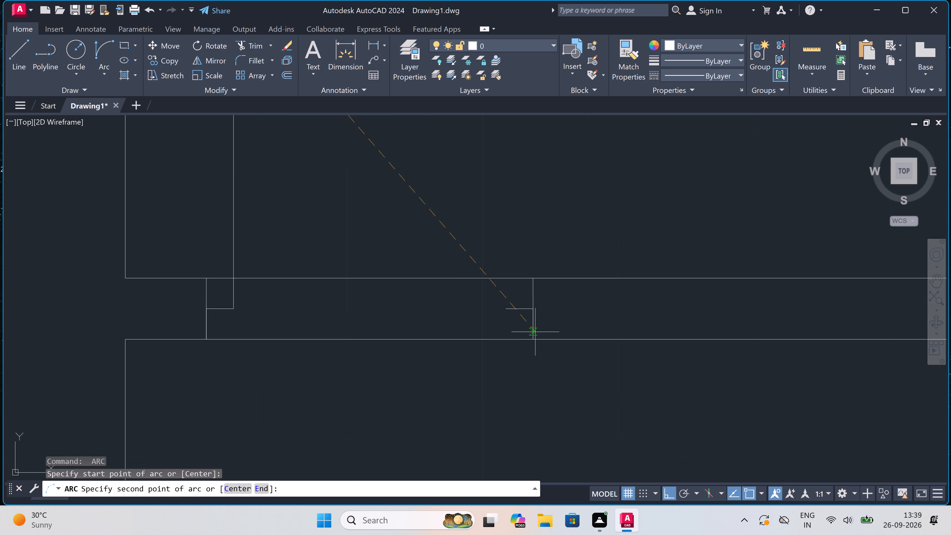
left_click(503, 306)
scroll(503, 306, "down", 1)
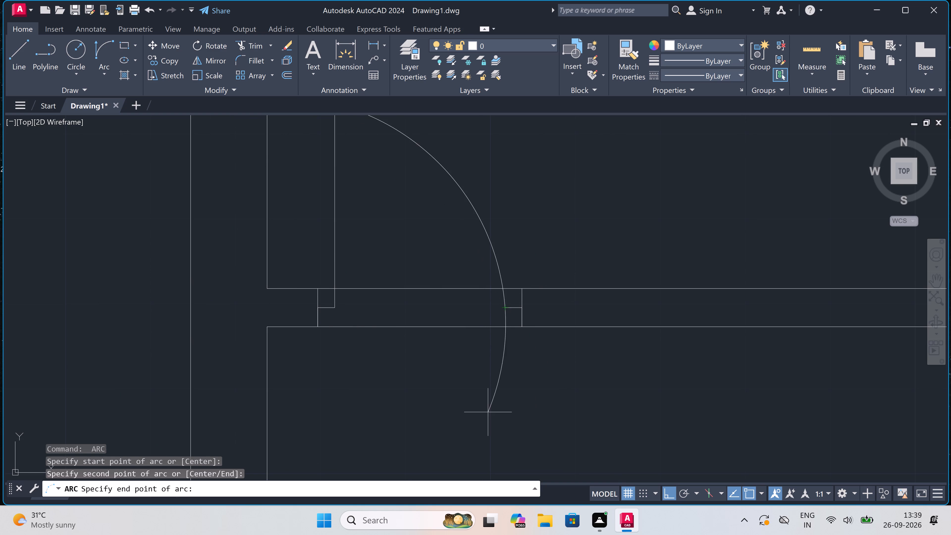
scroll(434, 398, "down", 1)
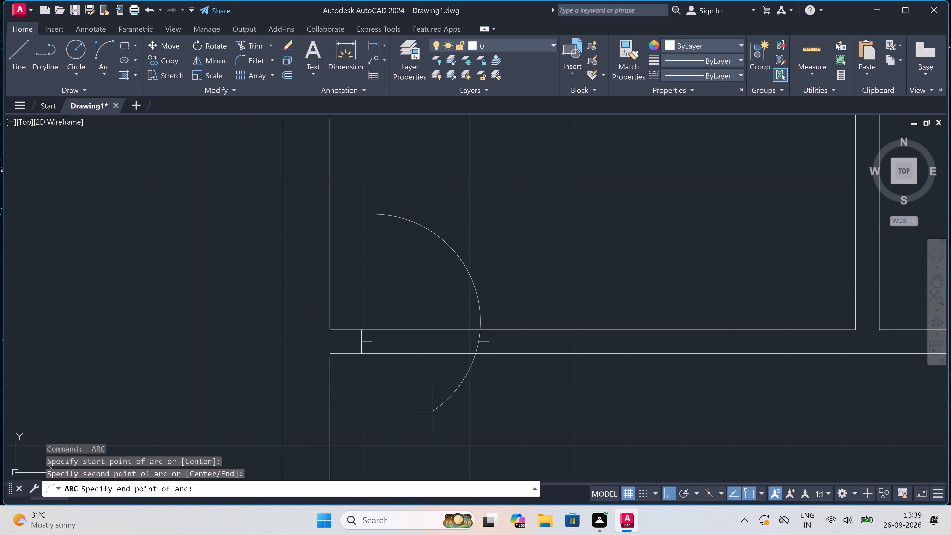
left_click(429, 403)
Trim the horizontal partition lines between the left-hand door's jambs and the part of the swing arc beyond the jamb stub.
type("tr")
key("space")
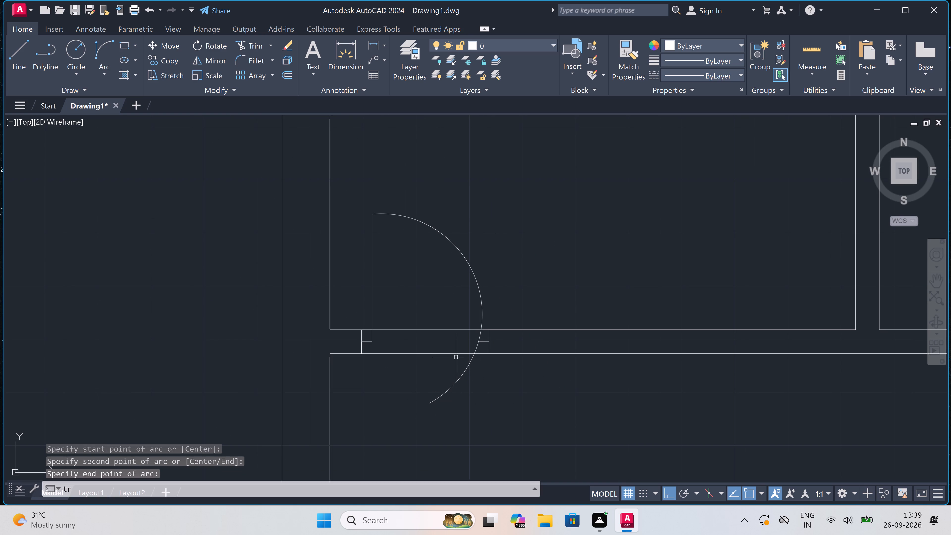
left_click(456, 314)
left_click(482, 403)
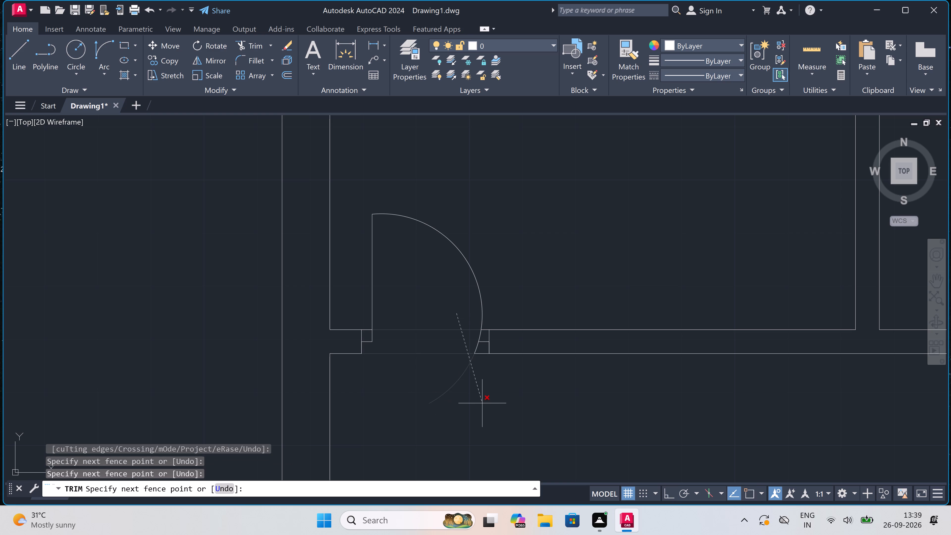
scroll(487, 358, "up", 2)
left_click(482, 343)
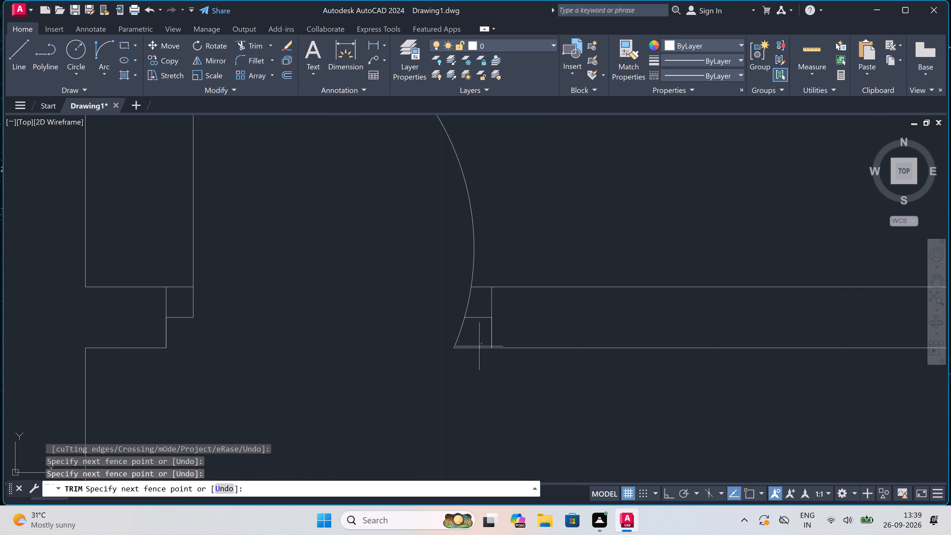
left_click(475, 361)
left_click(472, 345)
left_click(450, 334)
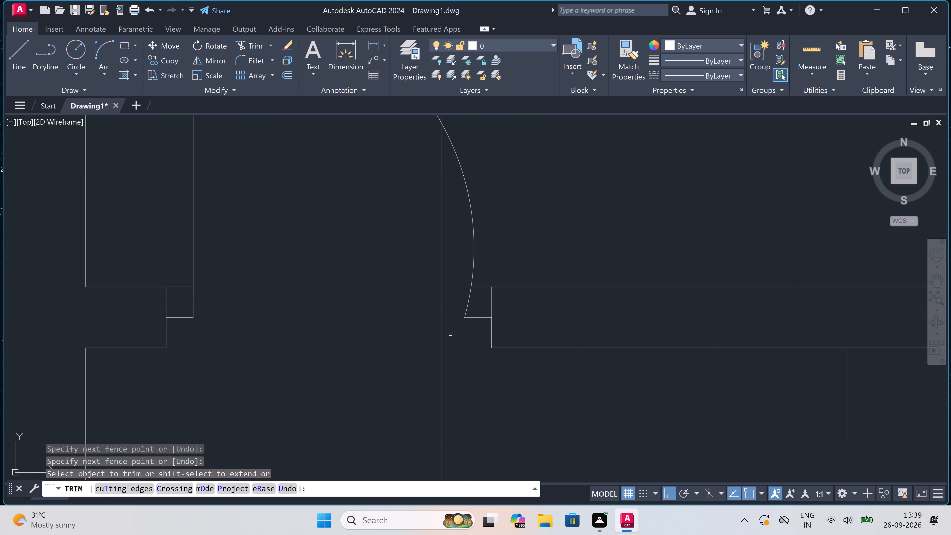
scroll(450, 334, "down", 4)
key("Escape")
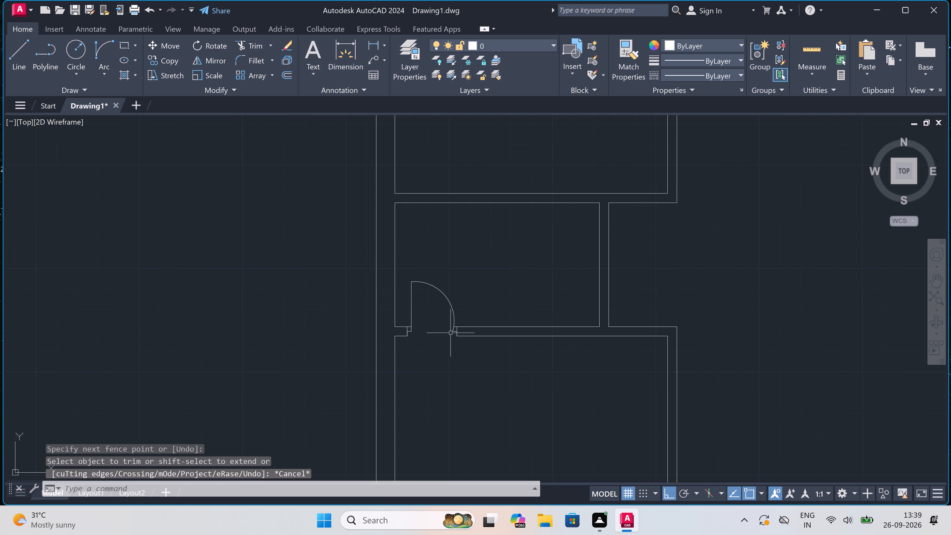
Draw a door jamb line across the right-hand cross partition near its lower end, with a 2" stub going up and a 2' leaf toward the right outer wall.
scroll(450, 333, "down", 2)
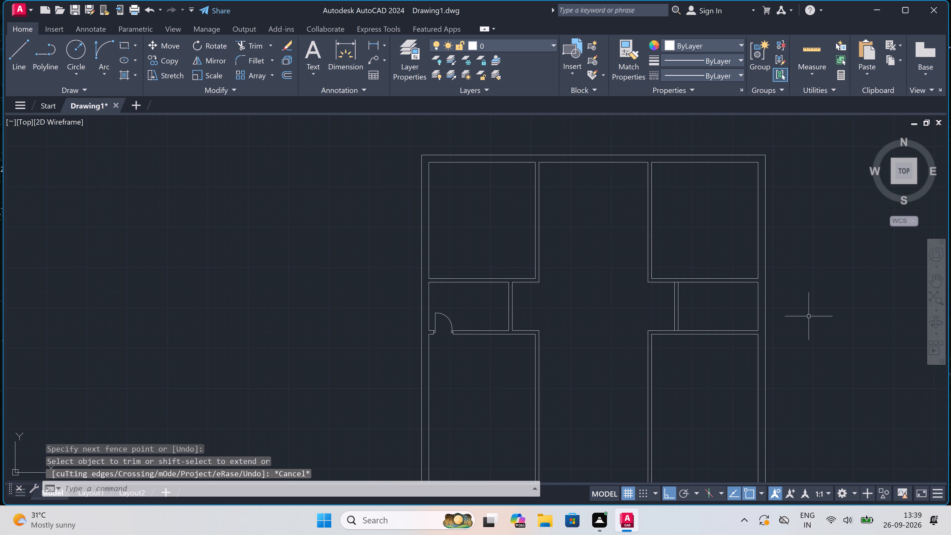
scroll(811, 315, "up", 3)
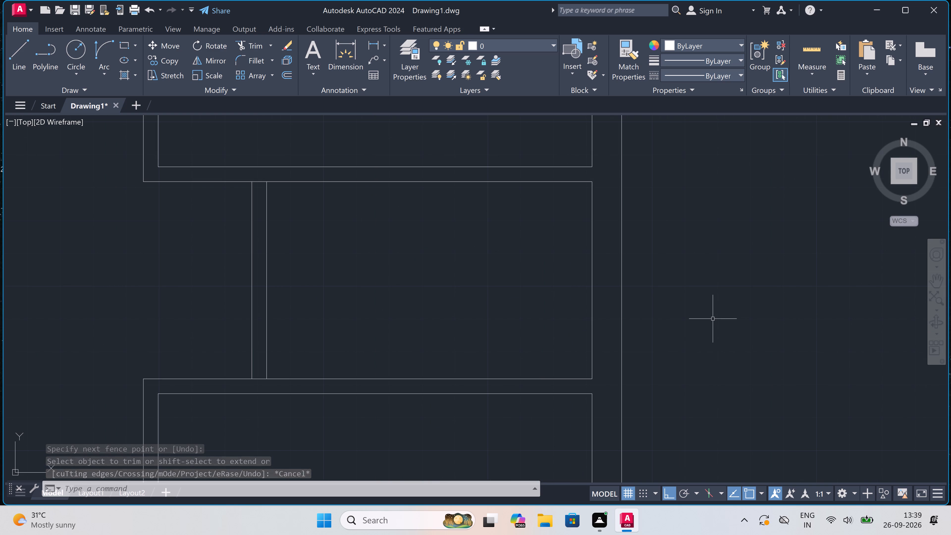
scroll(713, 319, "down", 1)
scroll(583, 298, "down", 2)
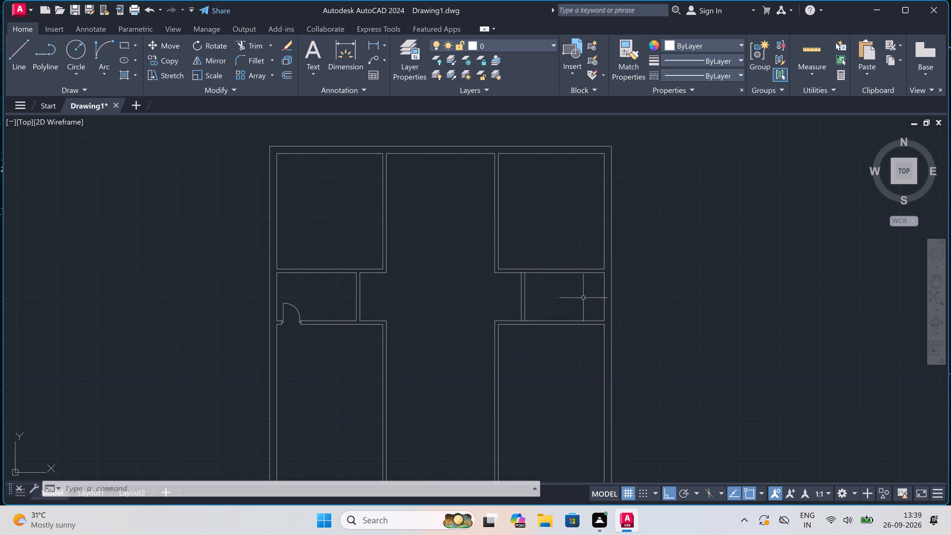
scroll(517, 273, "up", 2)
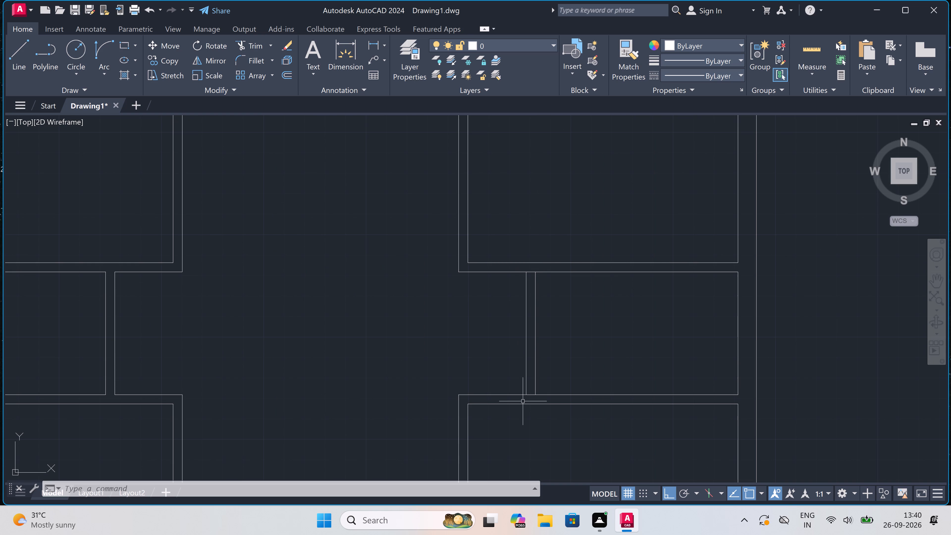
key("l")
key("space")
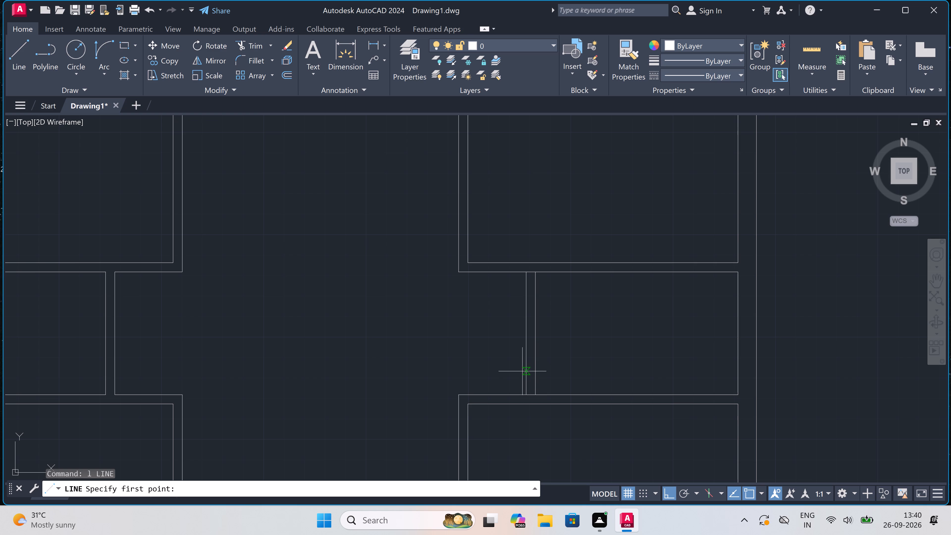
scroll(522, 370, "up", 1)
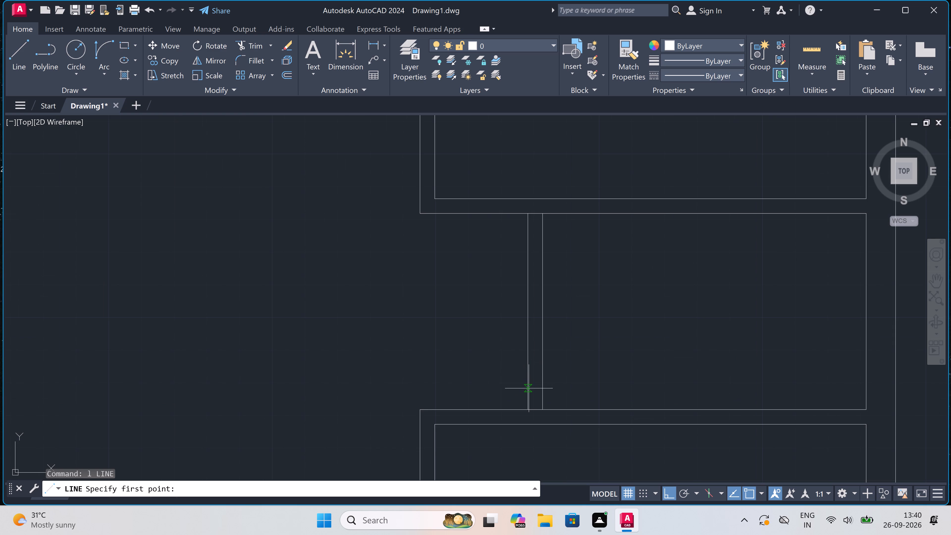
double_click(529, 388)
left_click(548, 390)
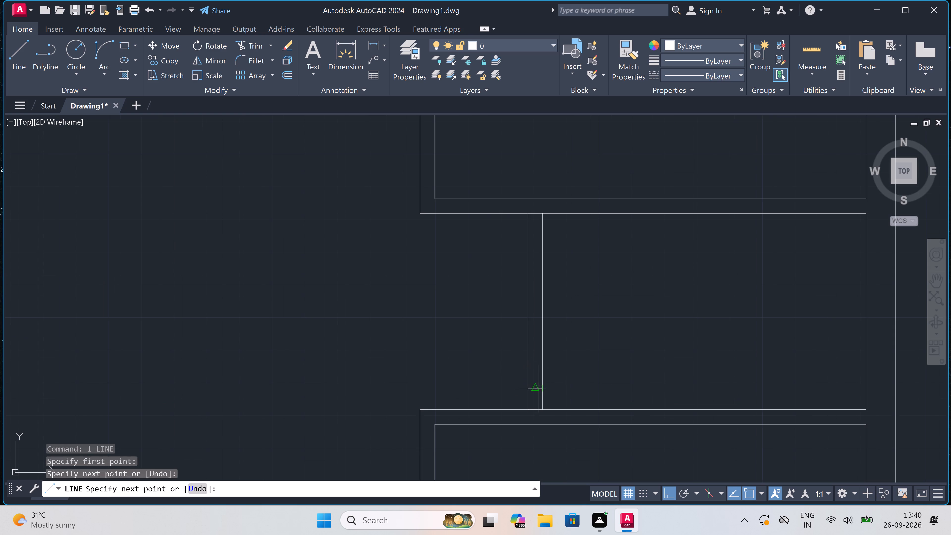
scroll(529, 390, "up", 2)
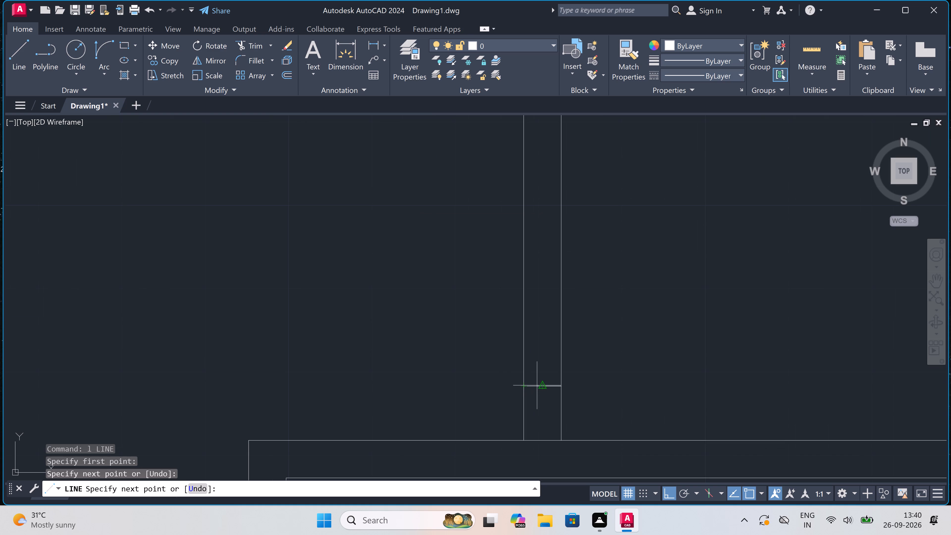
left_click(540, 384)
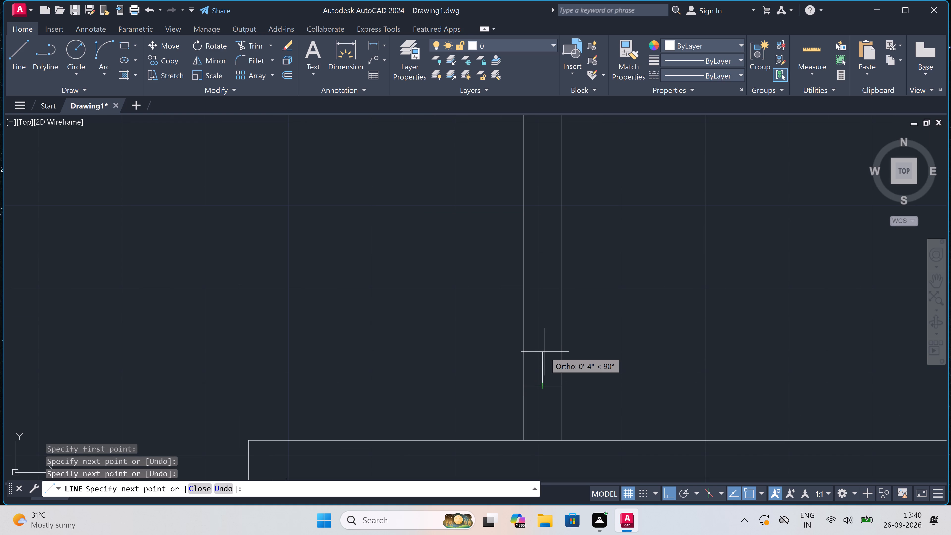
type("2\"")
key("space")
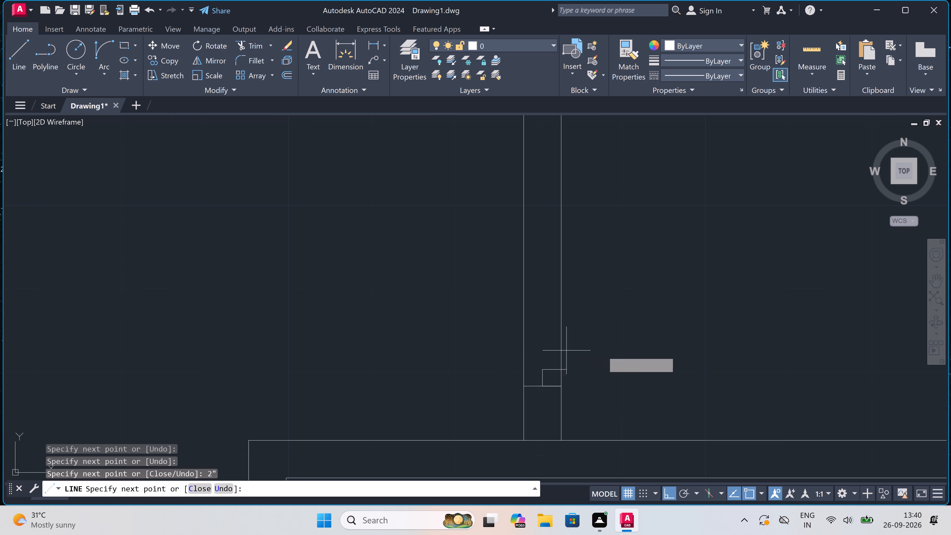
type("2'")
key("space")
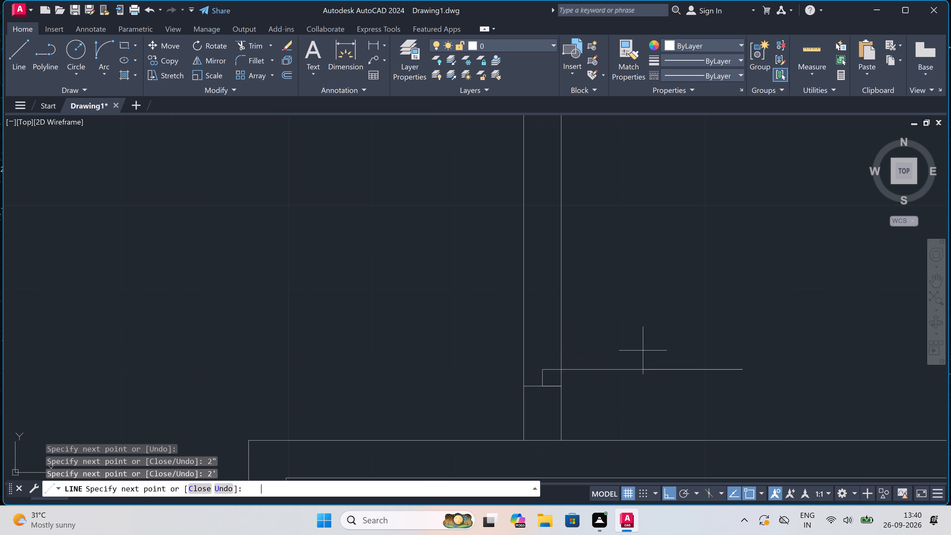
key("Escape")
Draw the opposite jamb line higher up across the same cross partition, with a 2" stub pointing down toward the door leaf.
key("space")
key("space")
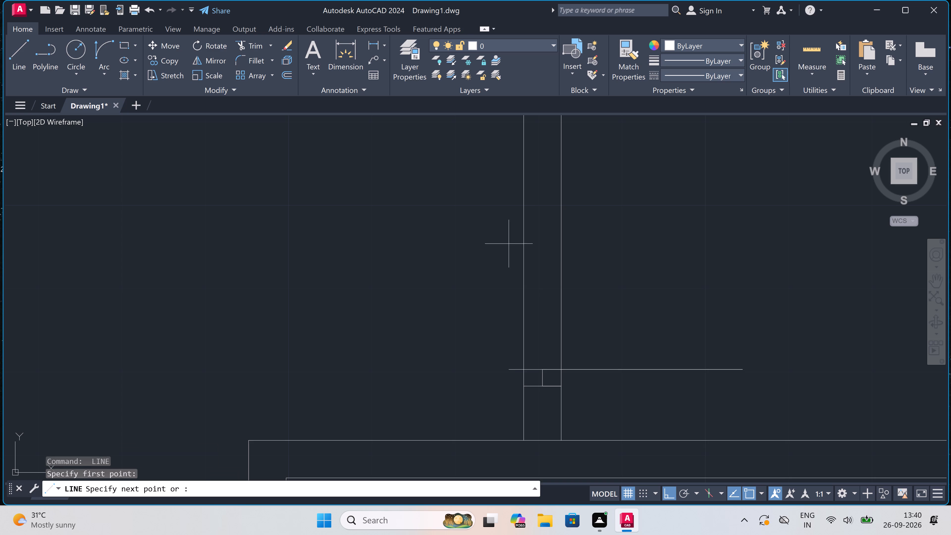
key("Escape")
key("space")
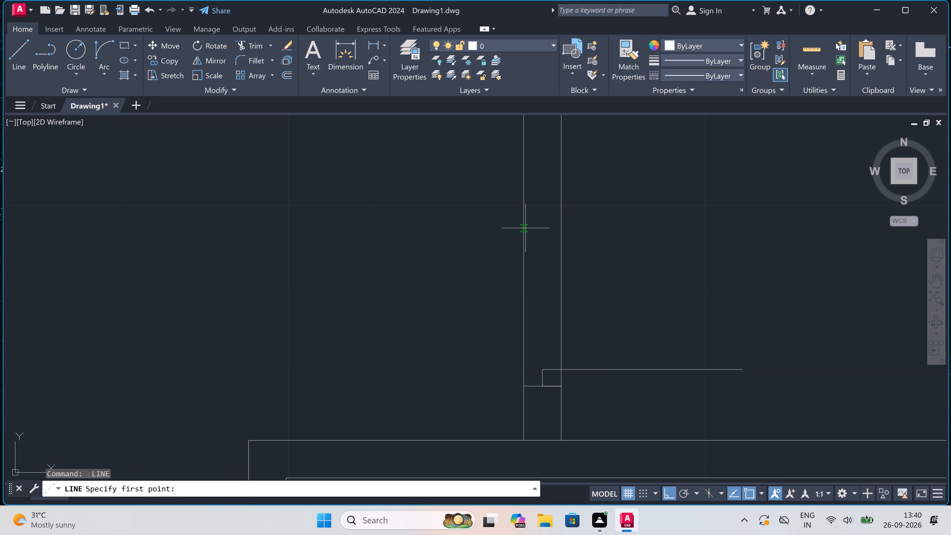
left_click(529, 216)
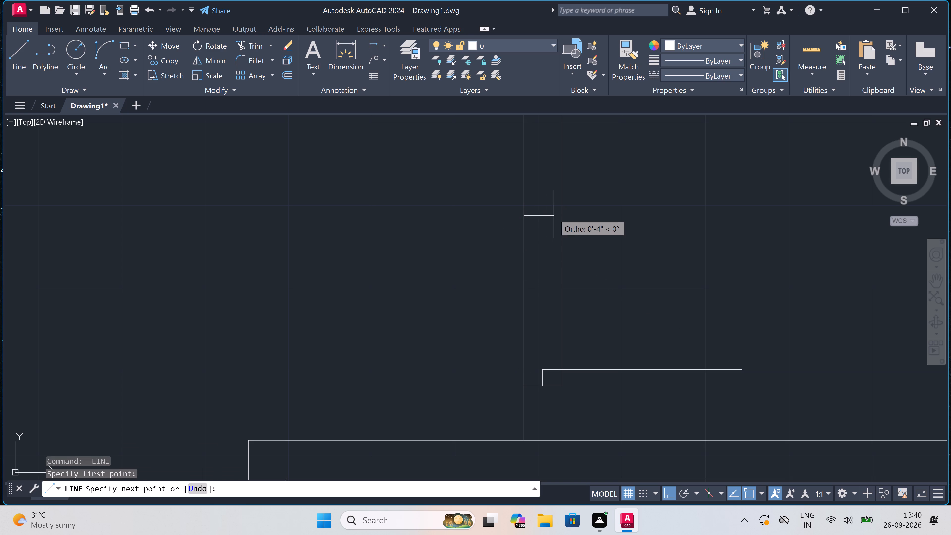
left_click(559, 216)
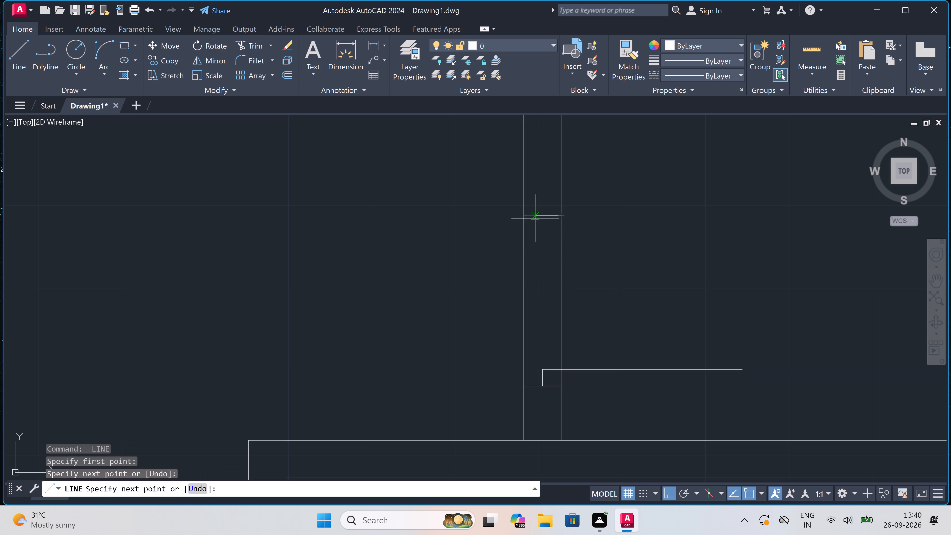
left_click(539, 216)
type("2\"")
key("space")
key("Escape")
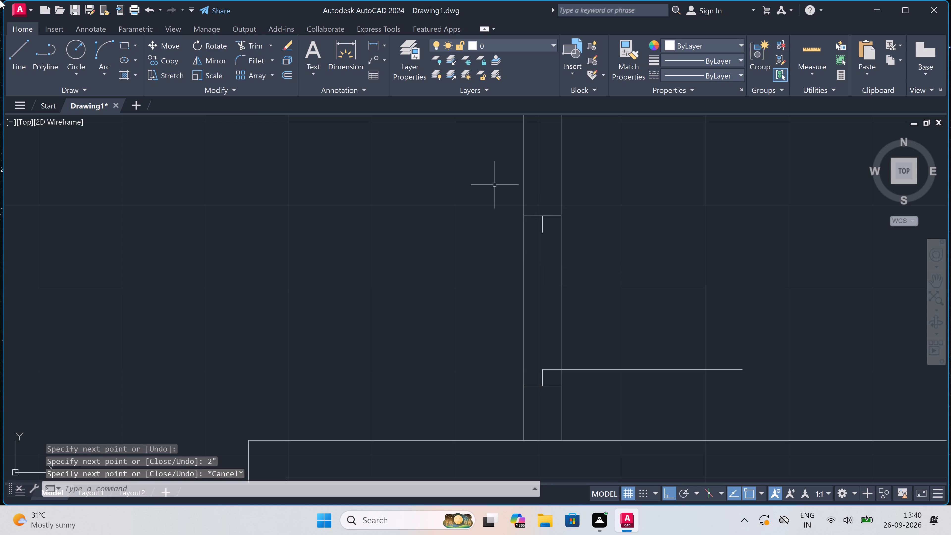
Draw the door swing as a Start, End, Direction arc from the upper stub's end to the leaf's outer end.
left_click(97, 45)
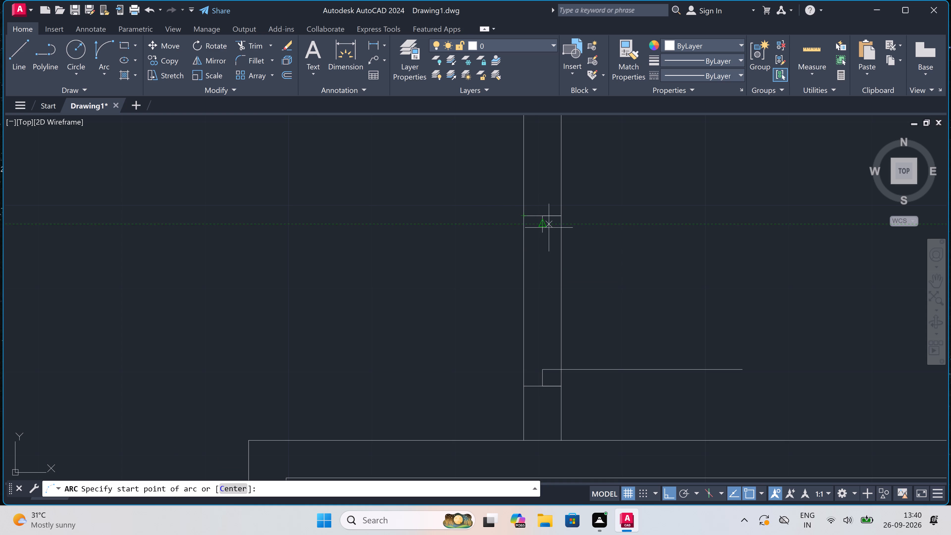
left_click(544, 233)
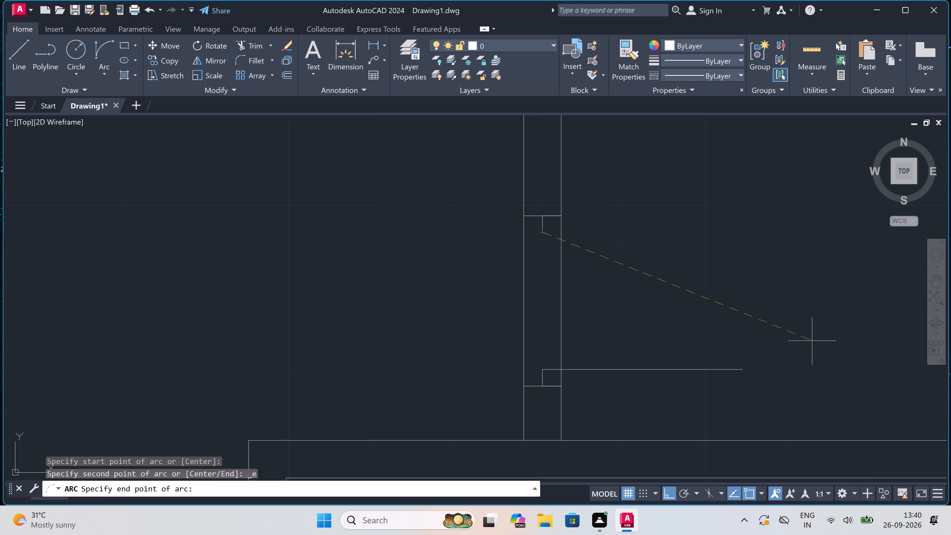
left_click(745, 372)
left_click(753, 344)
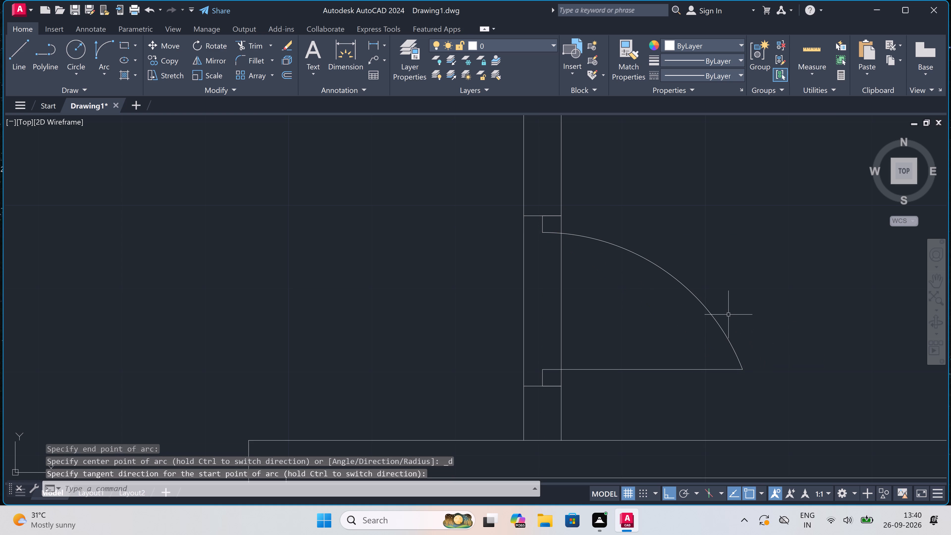
Trim both lines of the right-hand cross partition between the two door jambs to open the doorway.
key("t")
key("r")
key("space")
left_click(667, 343)
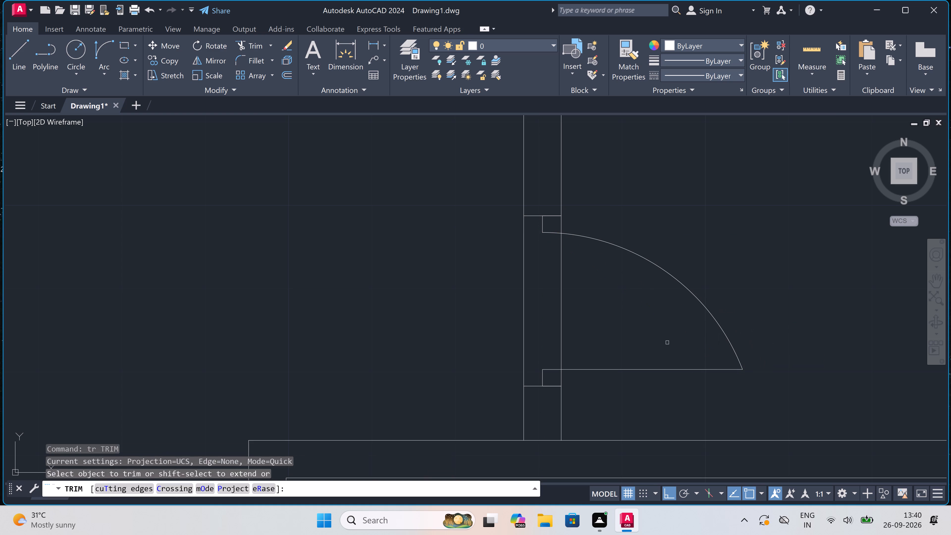
left_click_drag(482, 342, 485, 338)
Use Trim to remove the room-side partition lines of both lower rooms, including the short piece beside the left-hand door.
scroll(543, 279, "down", 4)
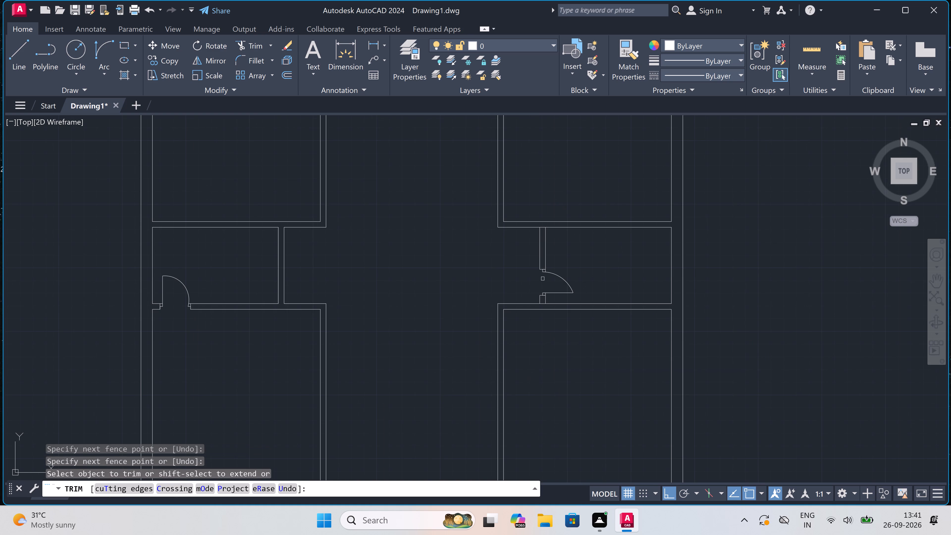
left_click(537, 309)
left_click(504, 320)
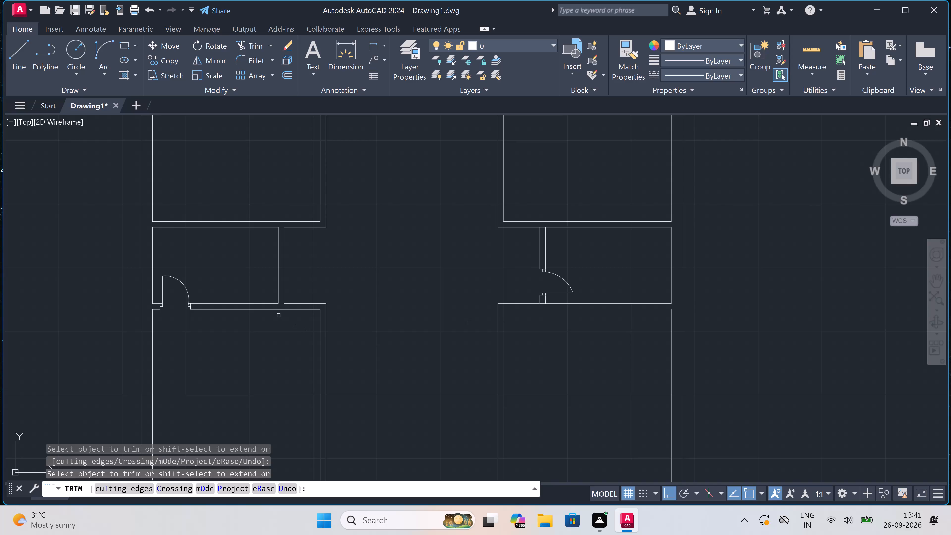
left_click(274, 311)
left_click(320, 318)
scroll(320, 318, "down", 3)
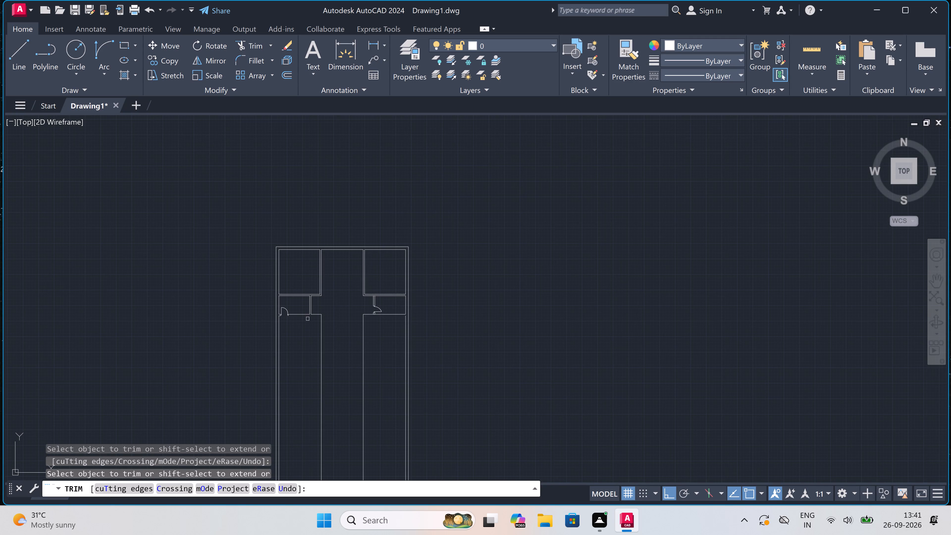
scroll(256, 318, "up", 3)
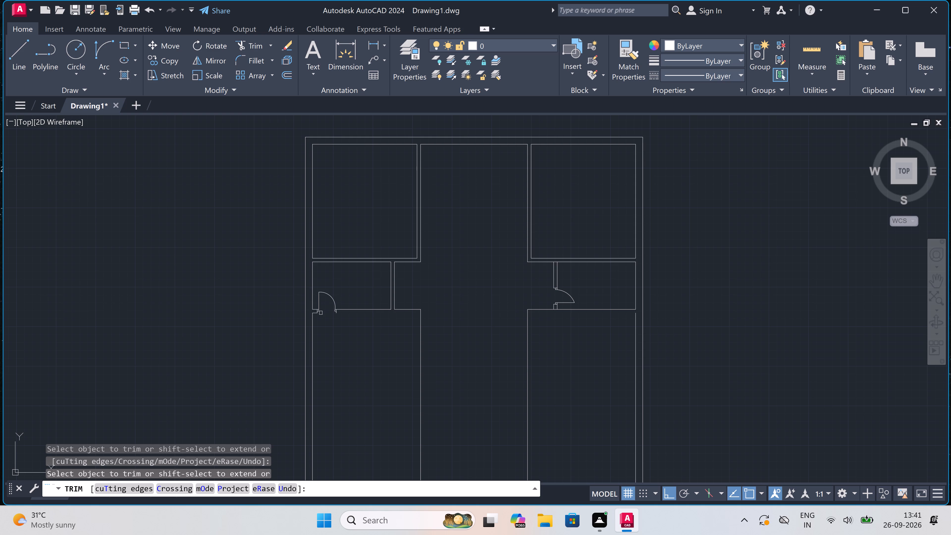
scroll(311, 313, "up", 4)
double_click(323, 314)
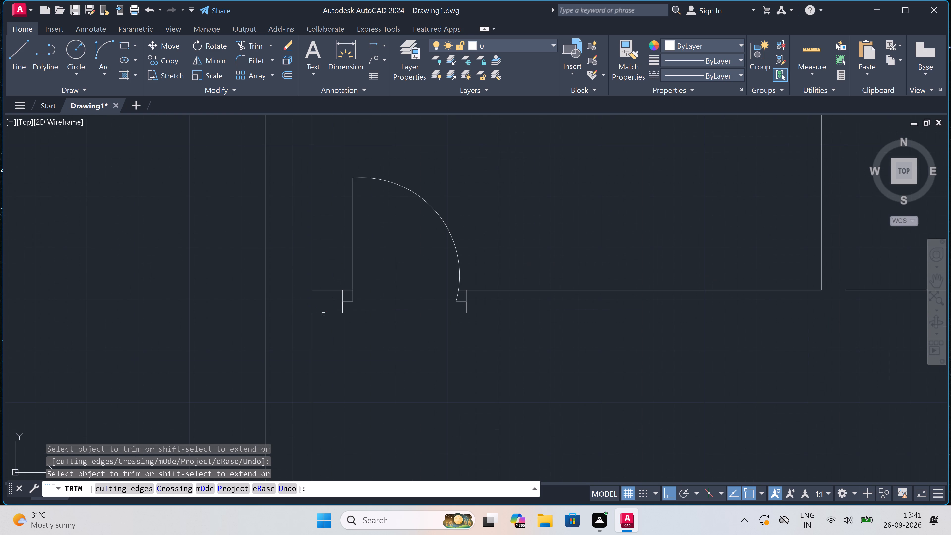
key("Escape")
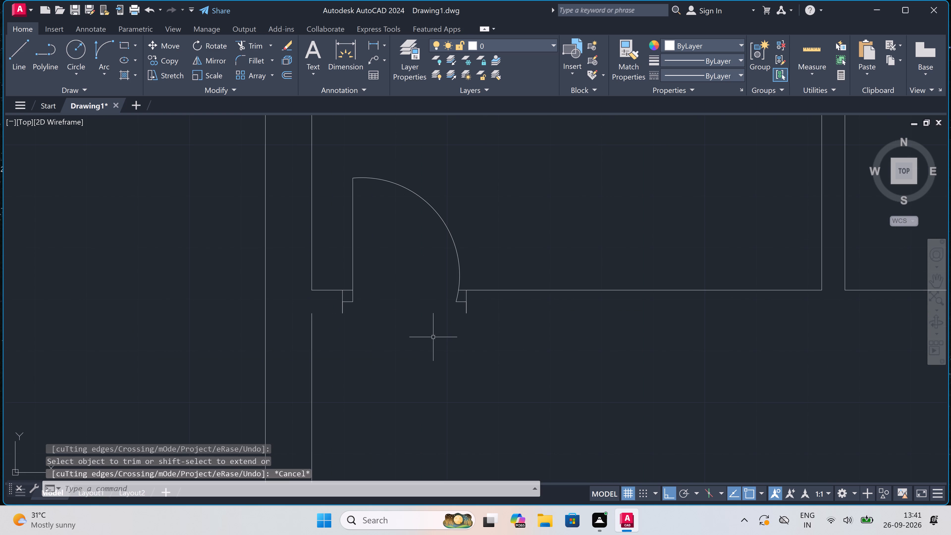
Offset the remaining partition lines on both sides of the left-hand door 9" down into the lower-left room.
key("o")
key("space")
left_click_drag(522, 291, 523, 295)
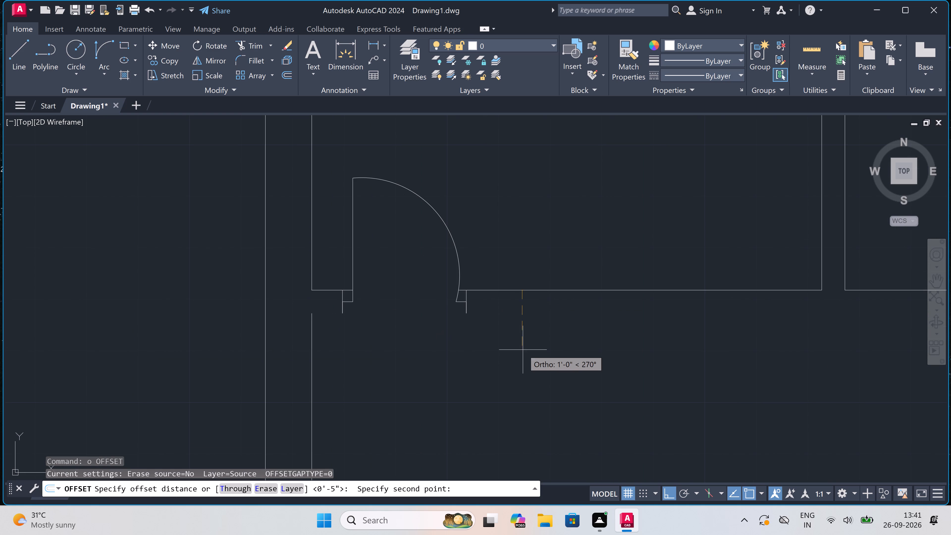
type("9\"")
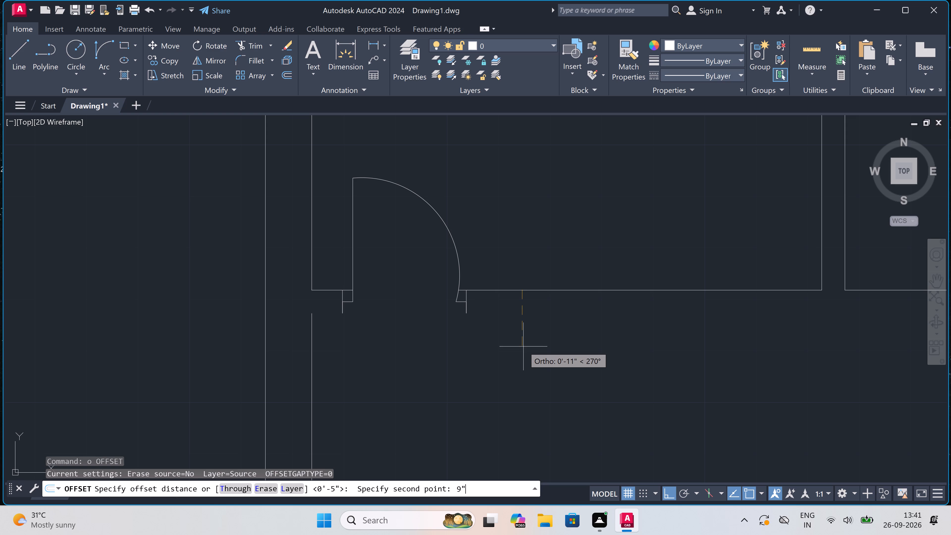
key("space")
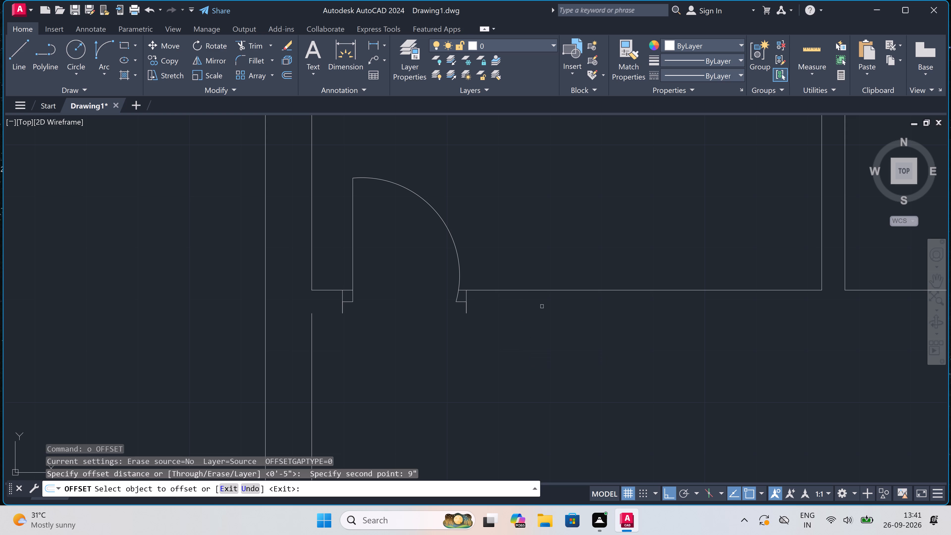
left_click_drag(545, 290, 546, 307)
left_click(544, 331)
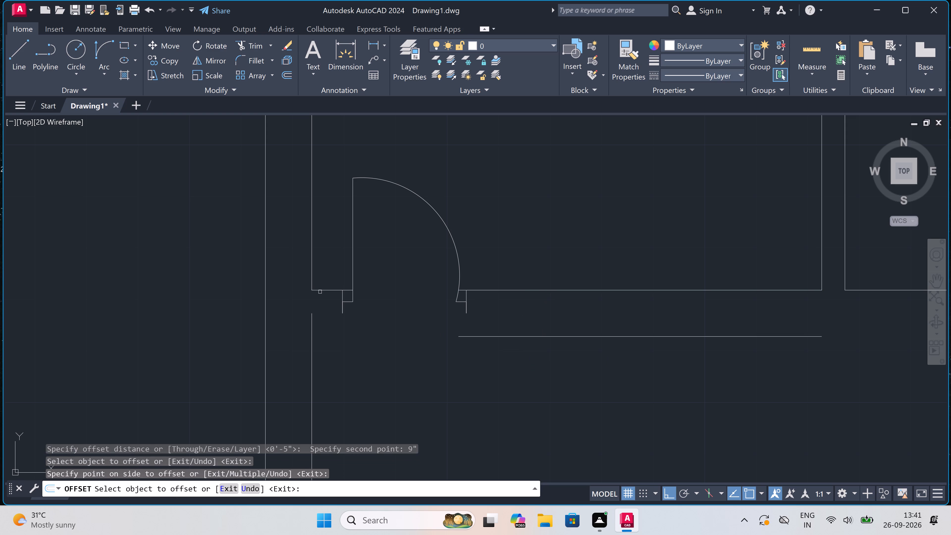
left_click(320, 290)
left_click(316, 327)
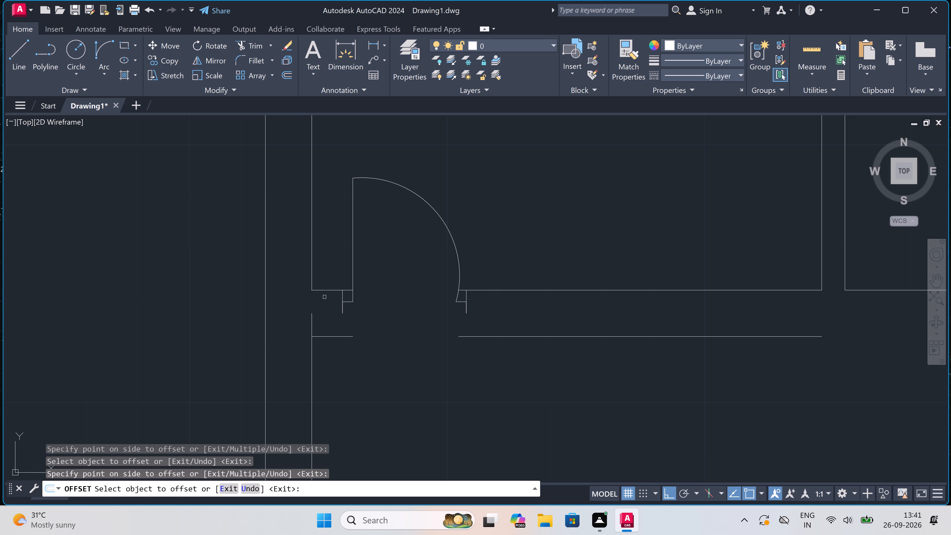
Undo the 9" offsets and the preceding trim of the lower rooms' room-side partition lines.
key("ctrl+z")
key("ctrl+z")
key("ctrl+z")
key("ctrl+z")
key("ctrl+z")
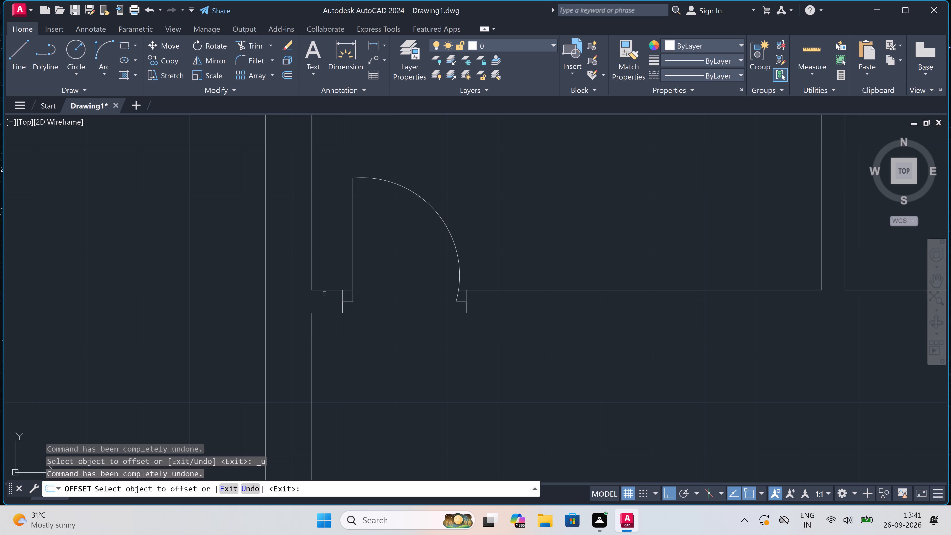
key("ctrl+z")
key("Escape")
key("ctrl+z")
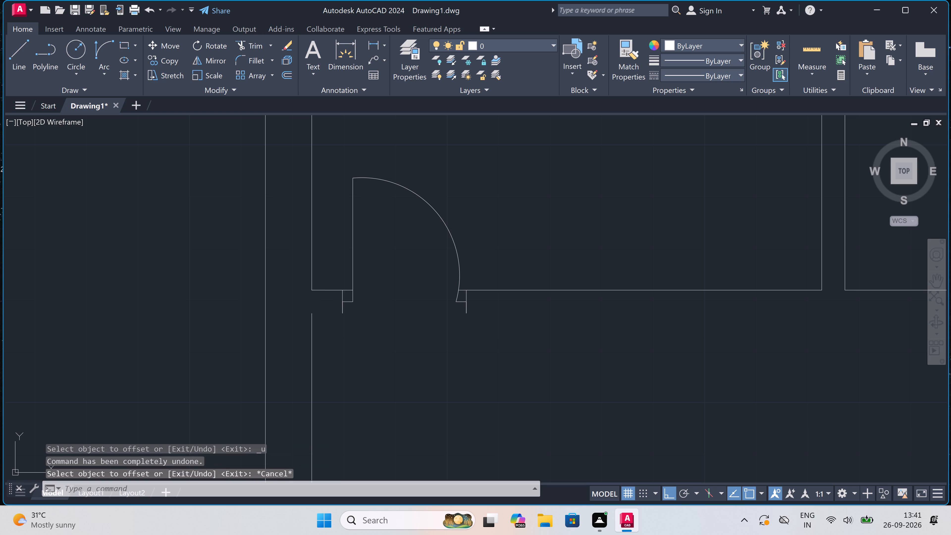
key("ctrl+z")
Offset the top inner wall lines of the lower-left and lower-right rooms 12' down into the rooms.
scroll(323, 286, "down", 4)
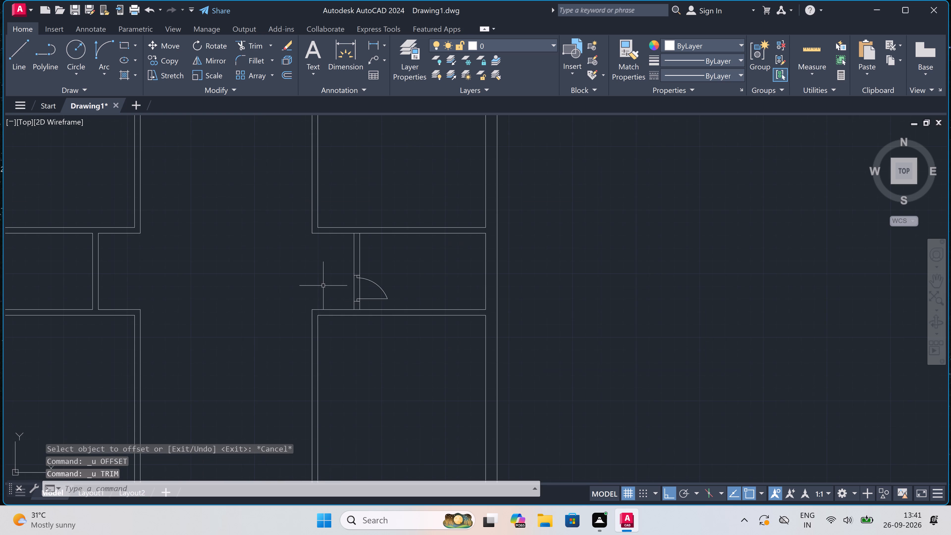
scroll(323, 286, "down", 3)
scroll(190, 282, "up", 2)
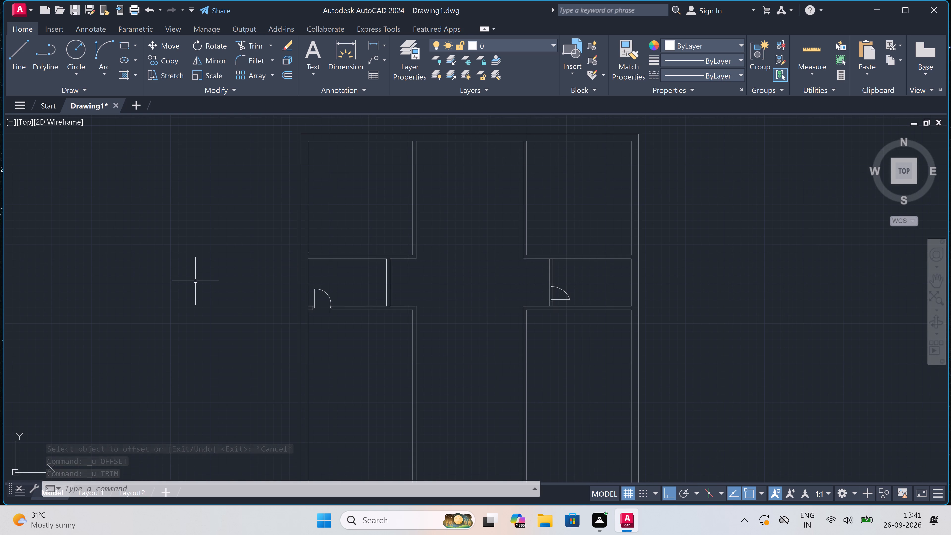
scroll(206, 282, "up", 1)
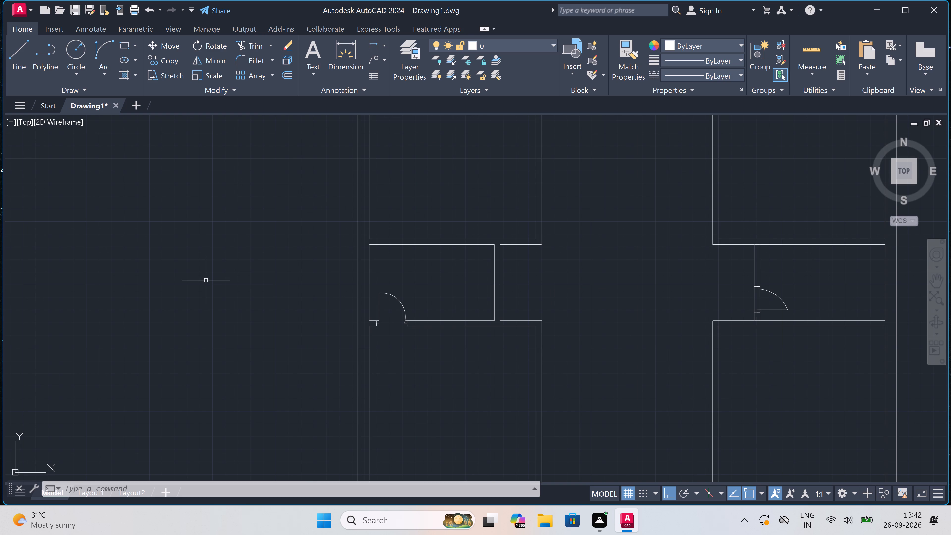
type("o")
key("space")
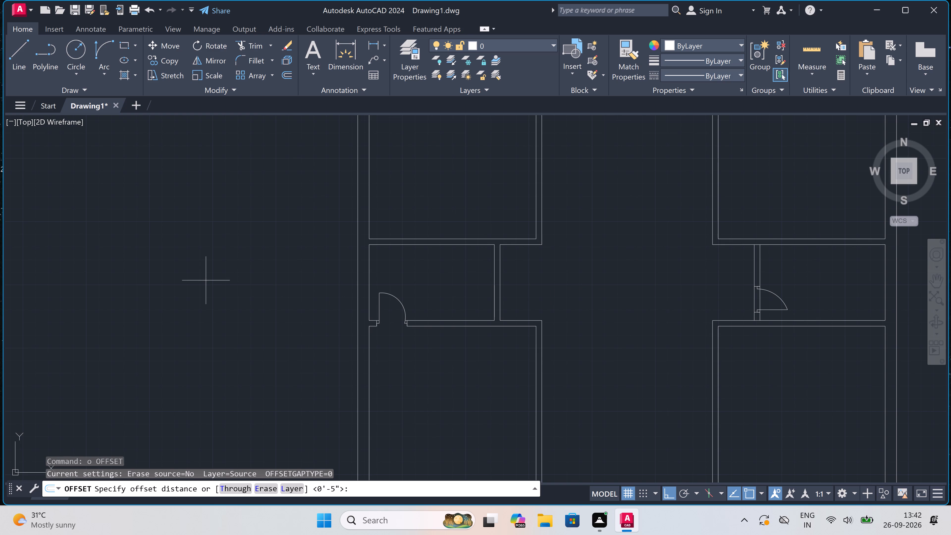
left_click(475, 330)
type("12'")
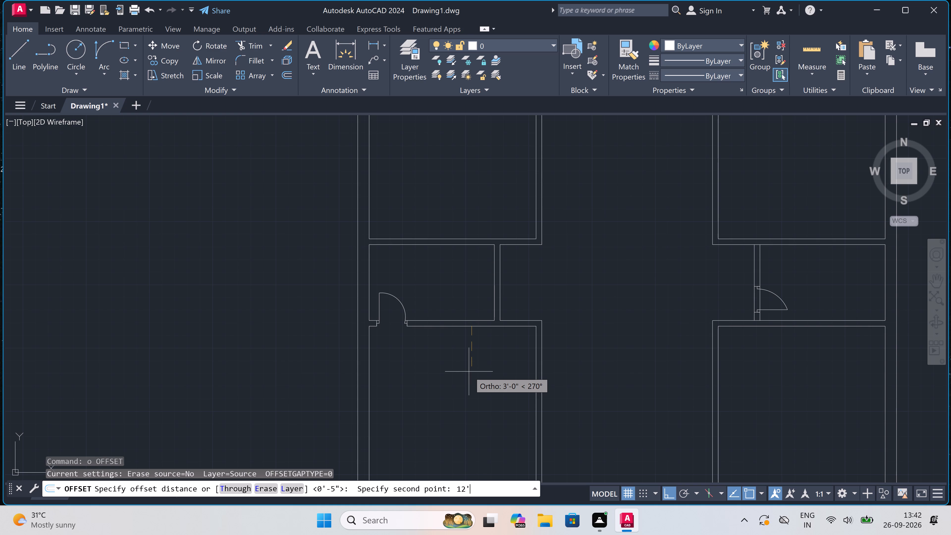
key("space")
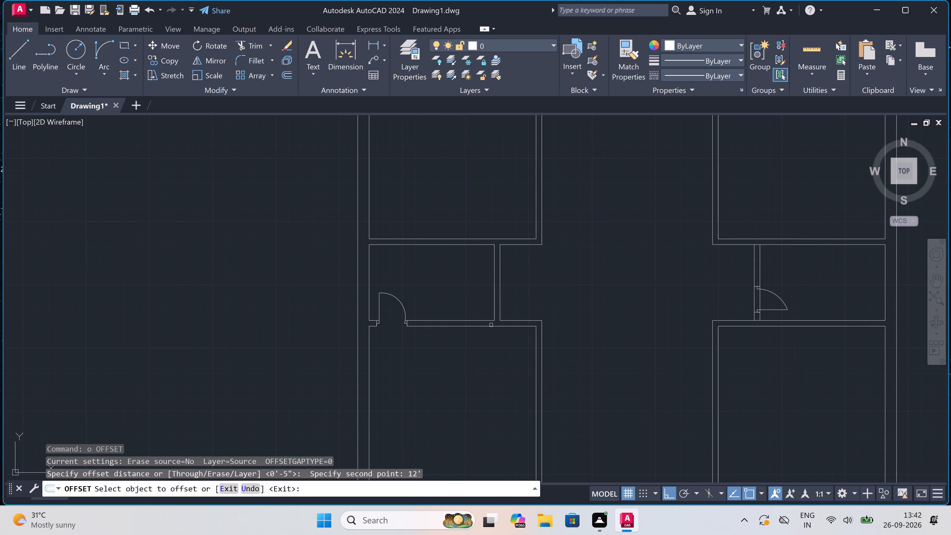
left_click_drag(491, 326, 491, 342)
left_click(489, 357)
scroll(489, 357, "down", 4)
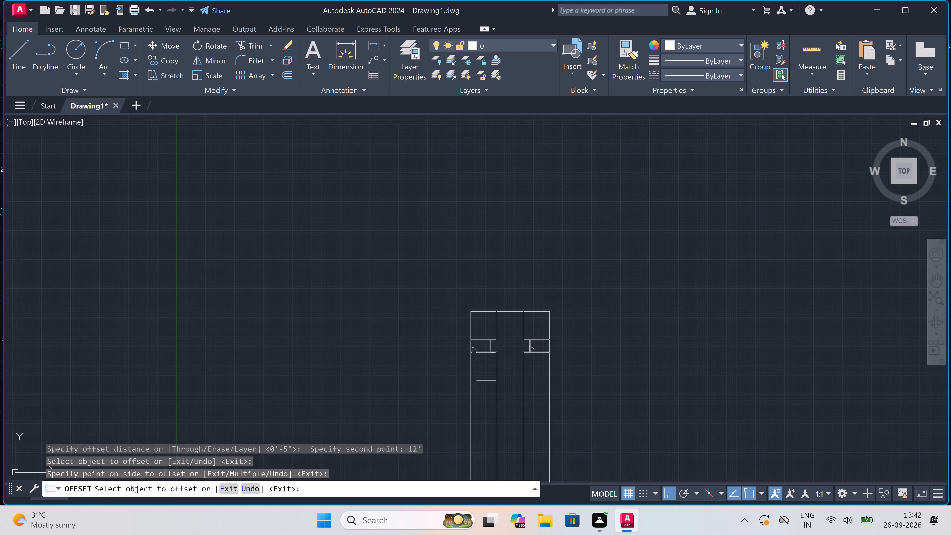
scroll(538, 361, "up", 3)
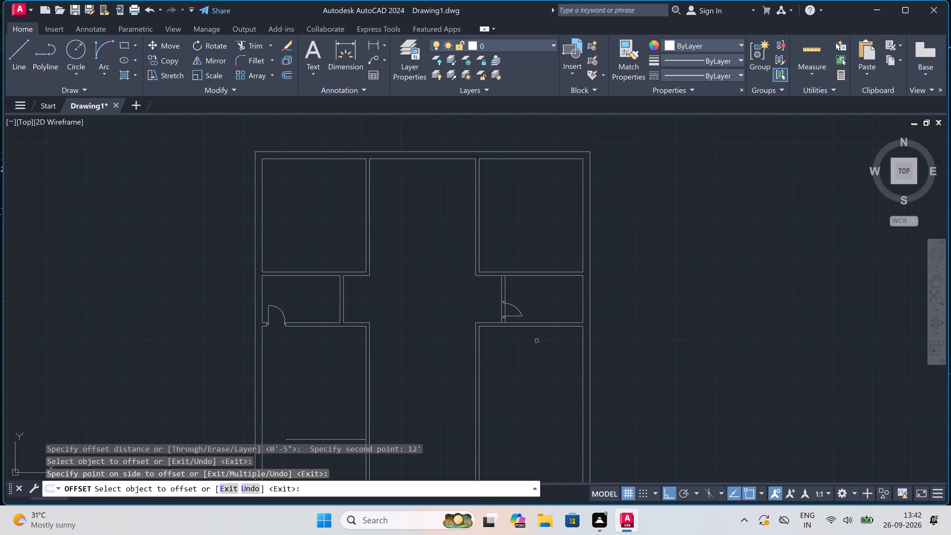
left_click(534, 328)
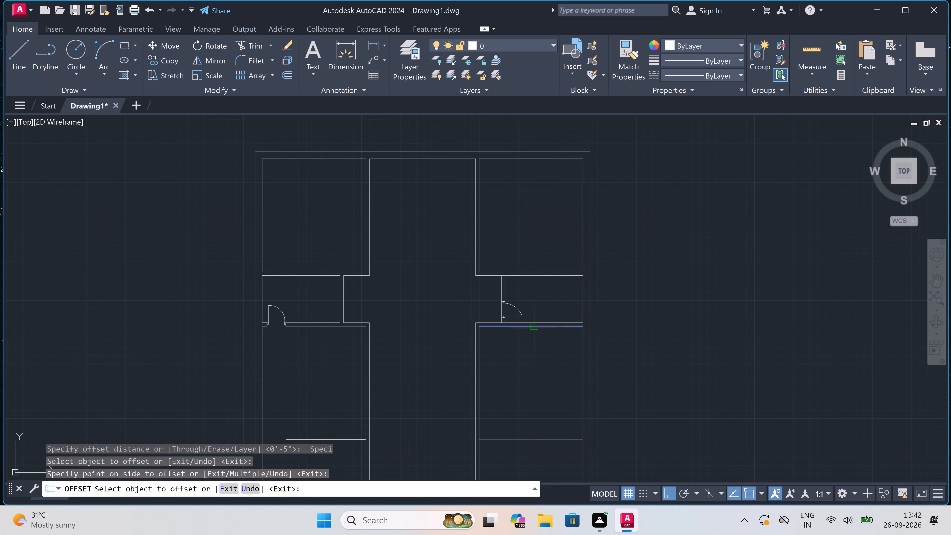
left_click(534, 343)
left_click(534, 343)
scroll(534, 343, "down", 4)
scroll(493, 379, "up", 2)
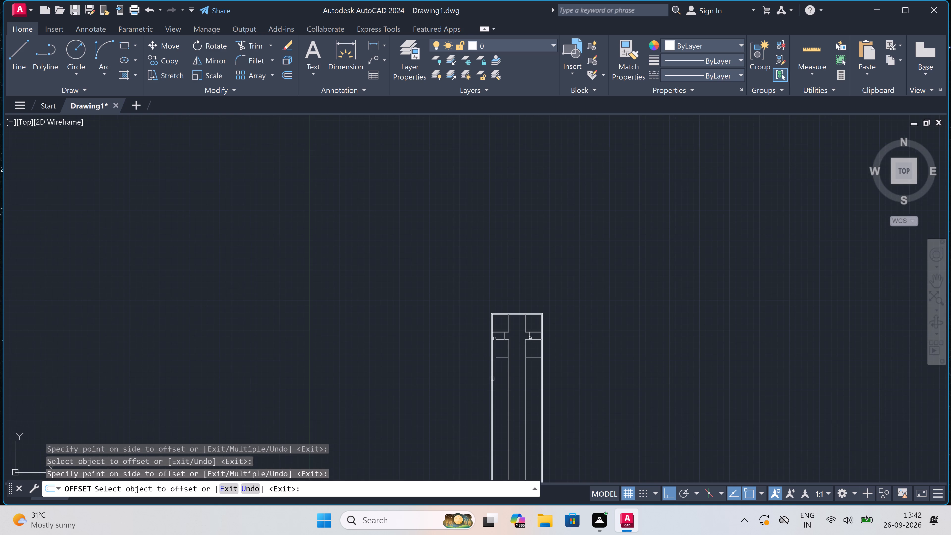
scroll(493, 379, "up", 1)
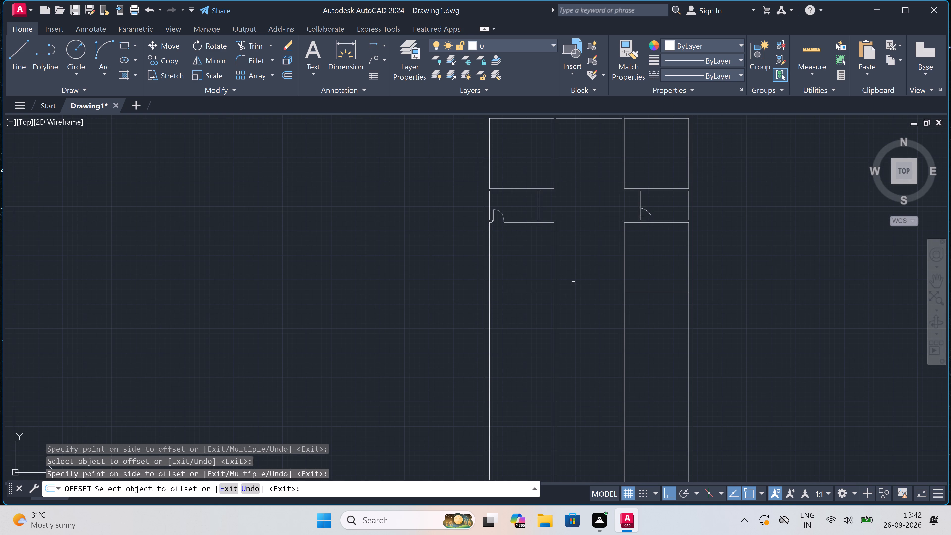
scroll(574, 283, "up", 2)
key("Escape")
Offset the new cross lines in both lower rooms 9" downward to form a wall thickness.
key("space")
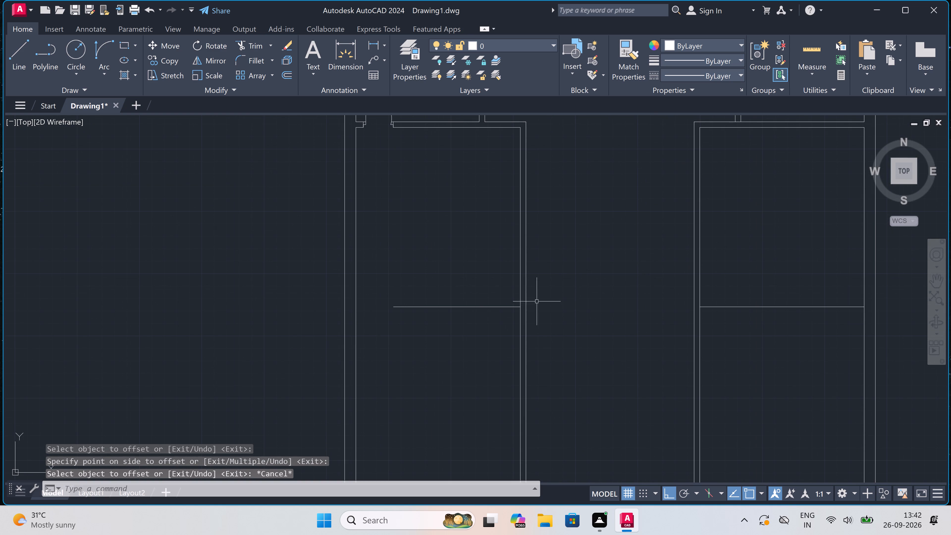
left_click(480, 306)
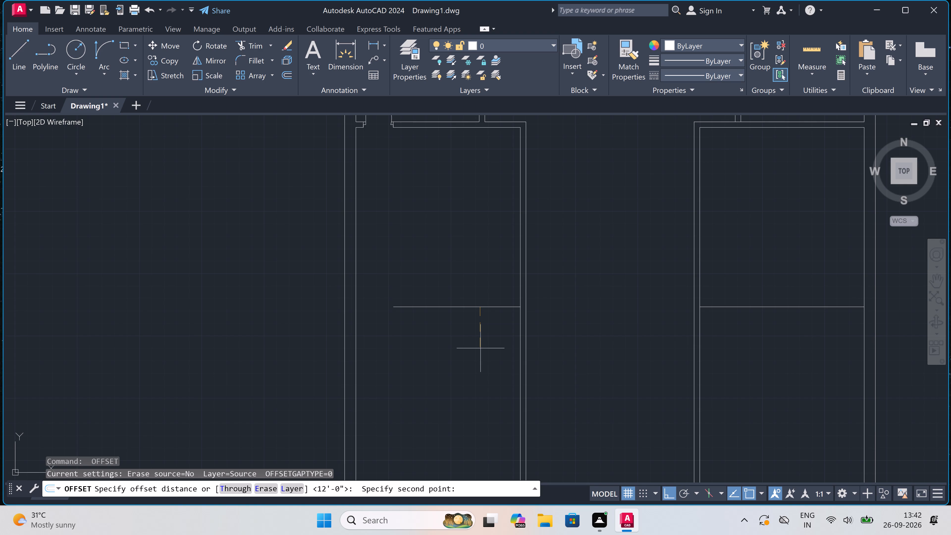
type("9\"")
key("space")
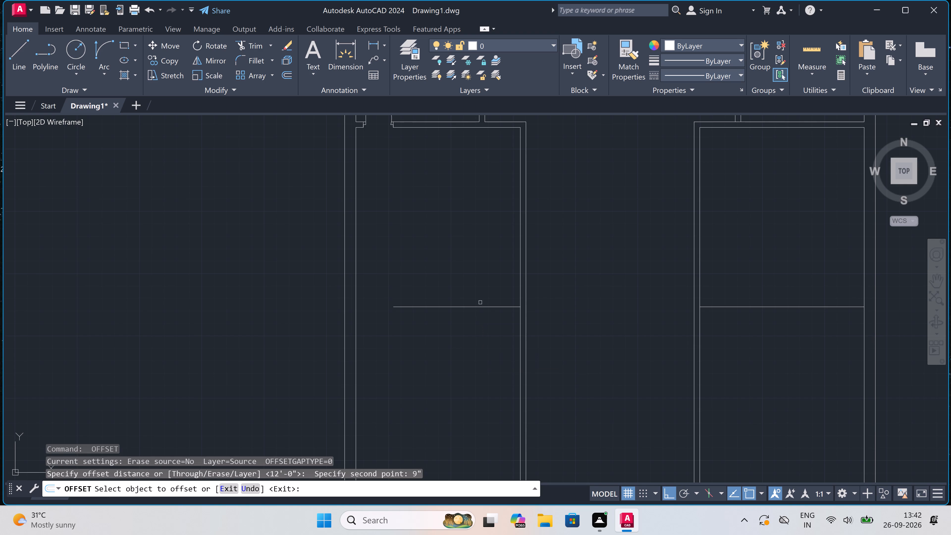
left_click(479, 308)
left_click(479, 333)
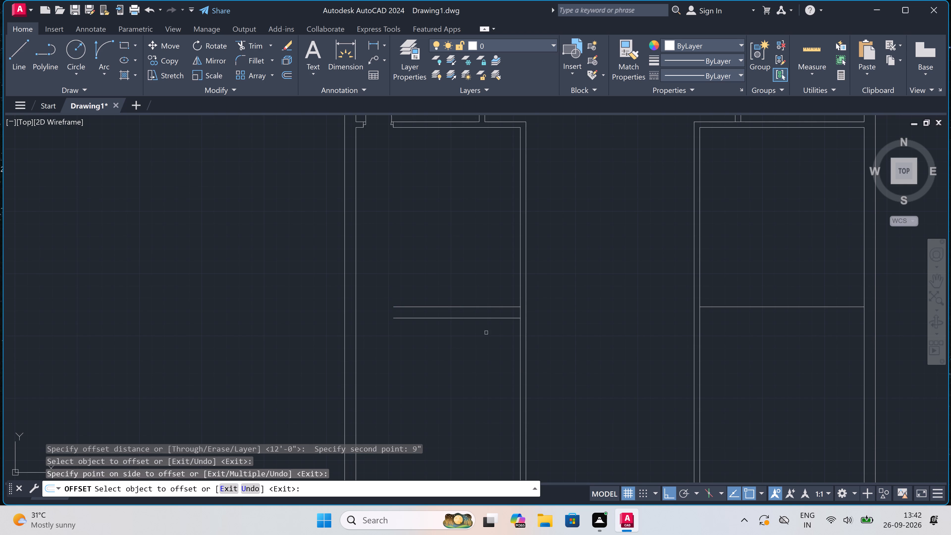
left_click(747, 307)
left_click(744, 321)
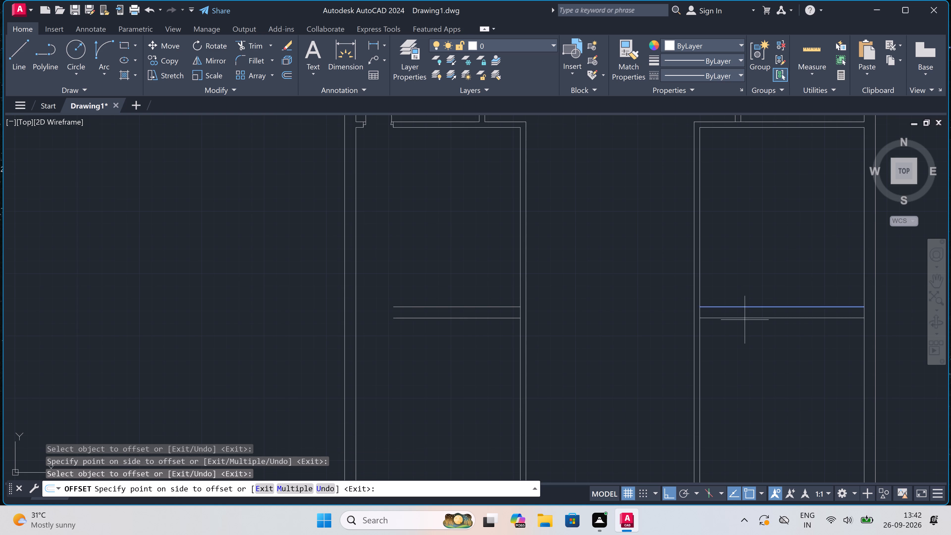
key("Escape")
Extend both 9" cross-wall lines from the right-hand room across the passage, and the left-hand pair to the left outer wall's inner face.
type("ex")
key("space")
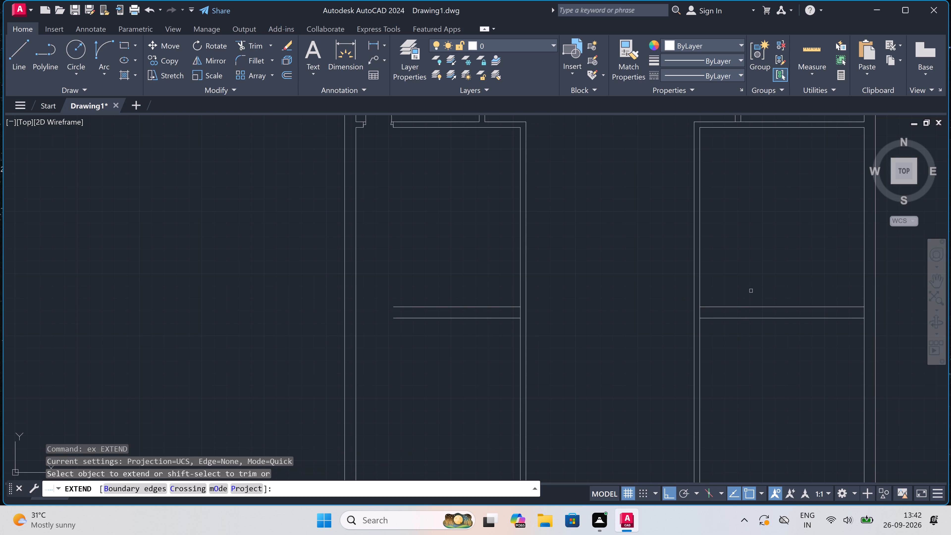
left_click(729, 278)
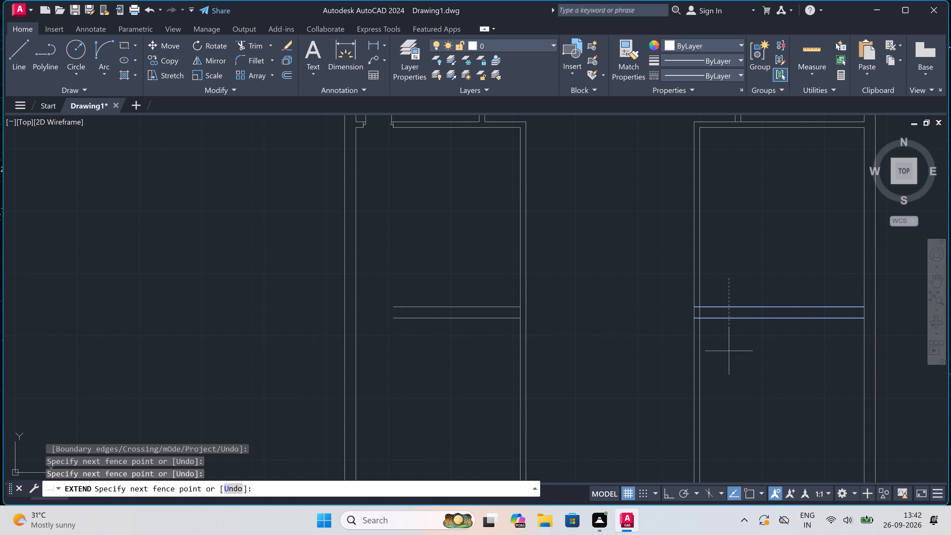
left_click(729, 351)
left_click(717, 295)
left_click(715, 371)
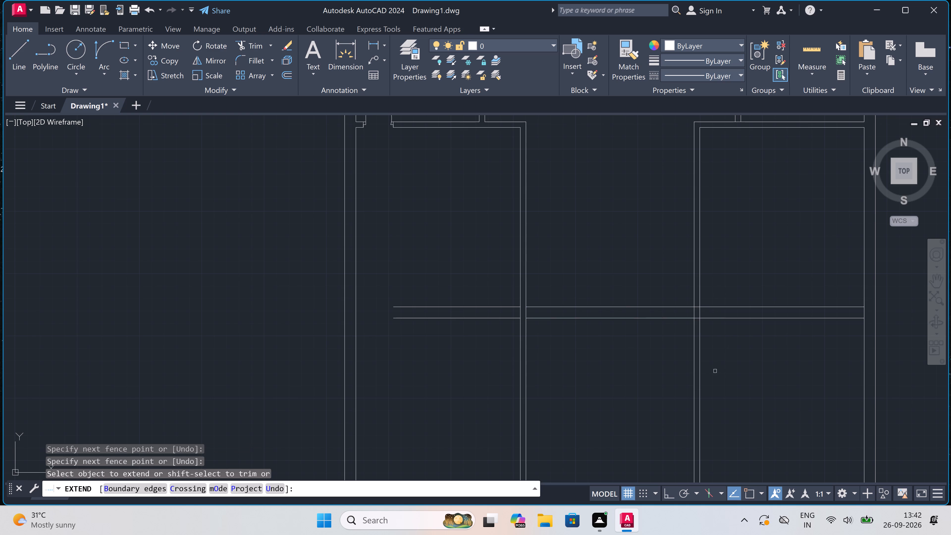
left_click_drag(573, 286, 573, 289)
left_click(557, 374)
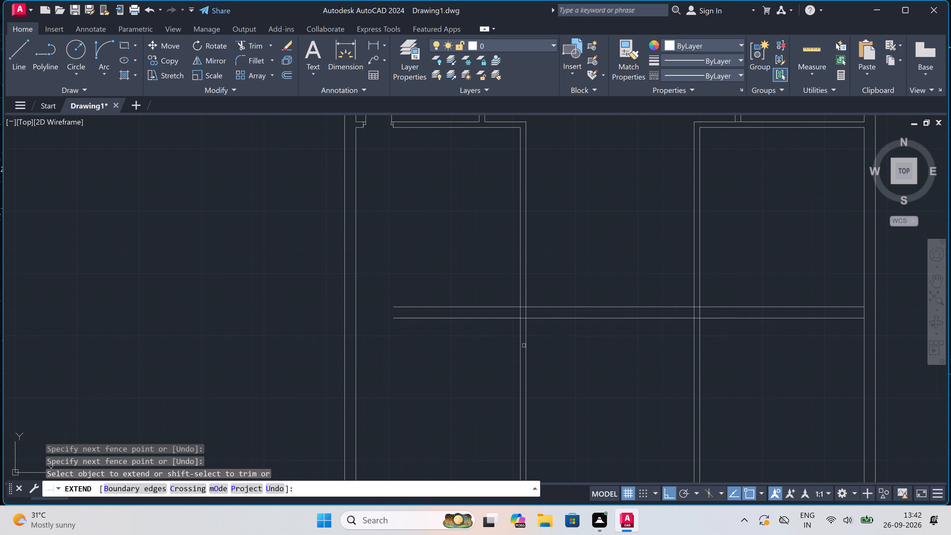
left_click_drag(450, 279, 450, 292)
left_click(436, 382)
key("Escape")
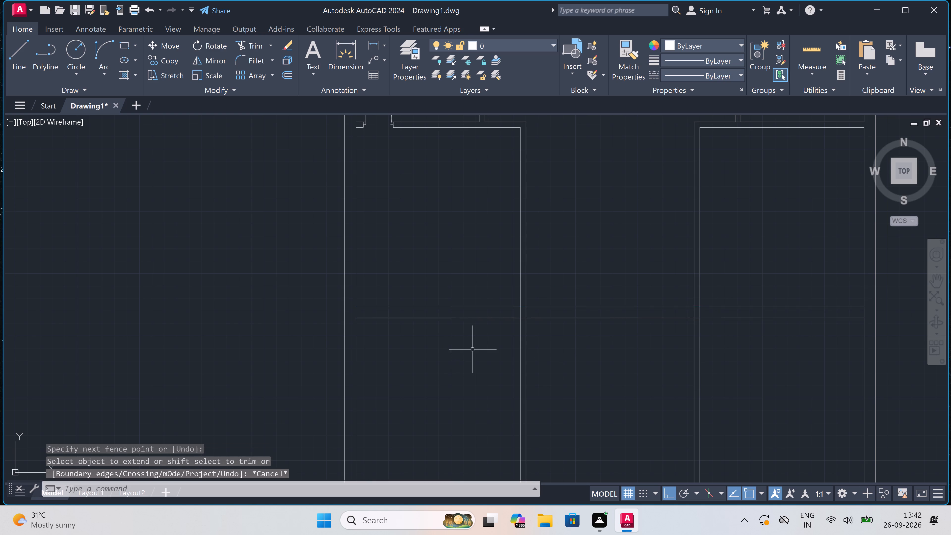
Draw a short vertical line joining the two cross-wall lines near the middle of the passage.
key("l")
key("space")
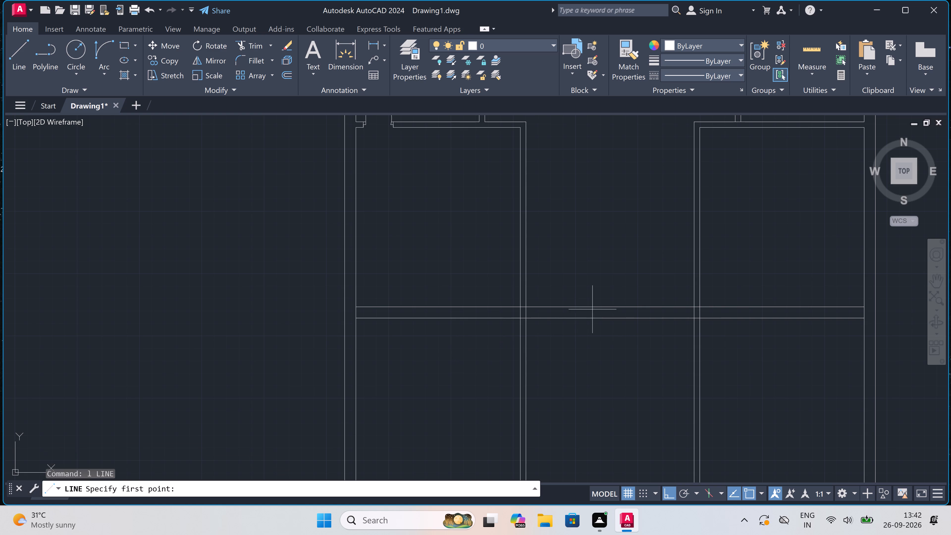
left_click_drag(603, 304, 604, 307)
left_click(605, 320)
key("Escape")
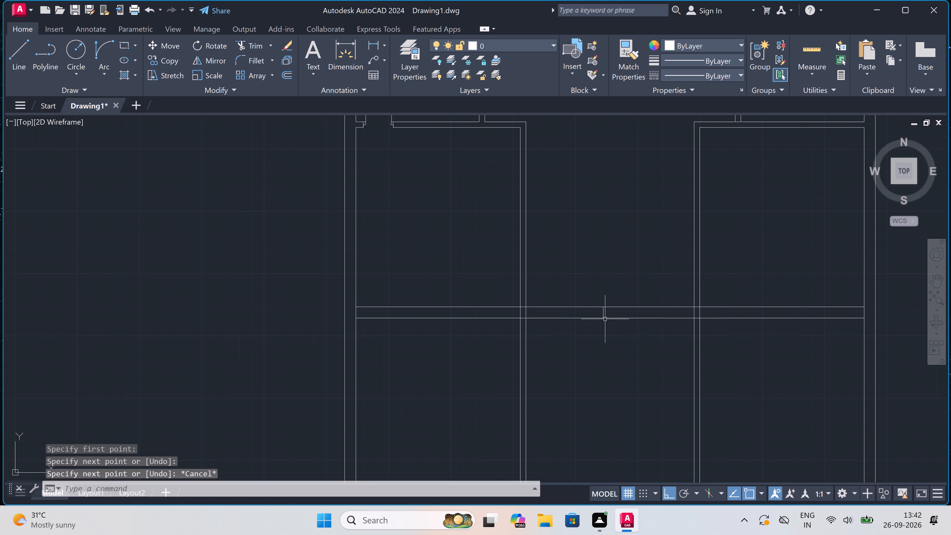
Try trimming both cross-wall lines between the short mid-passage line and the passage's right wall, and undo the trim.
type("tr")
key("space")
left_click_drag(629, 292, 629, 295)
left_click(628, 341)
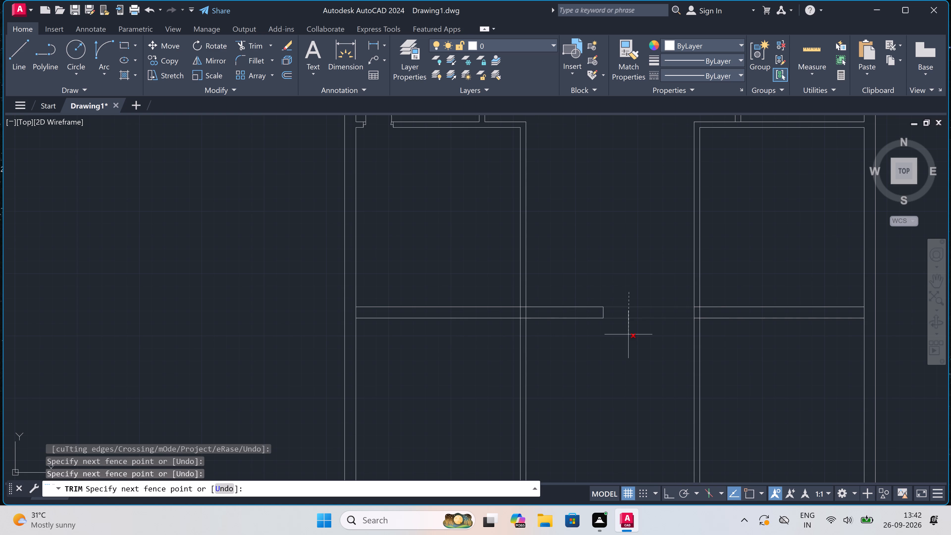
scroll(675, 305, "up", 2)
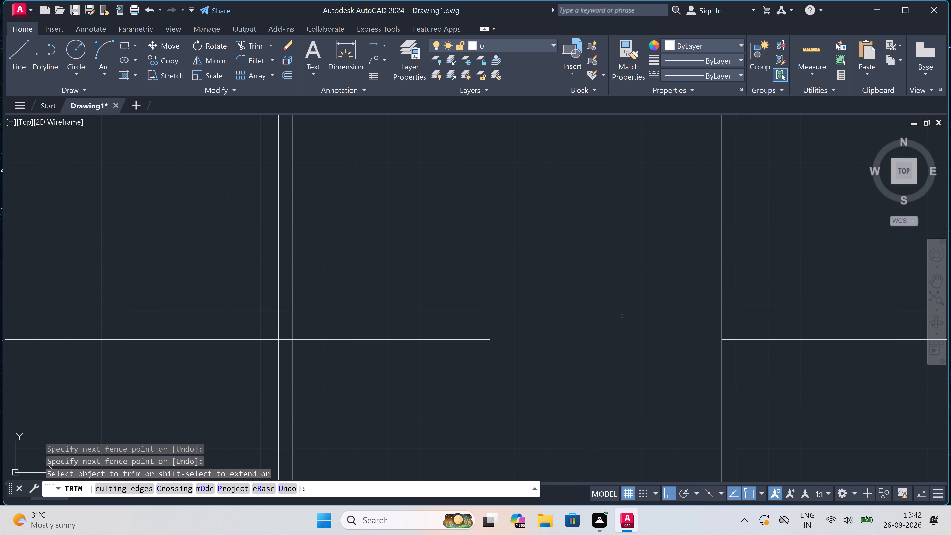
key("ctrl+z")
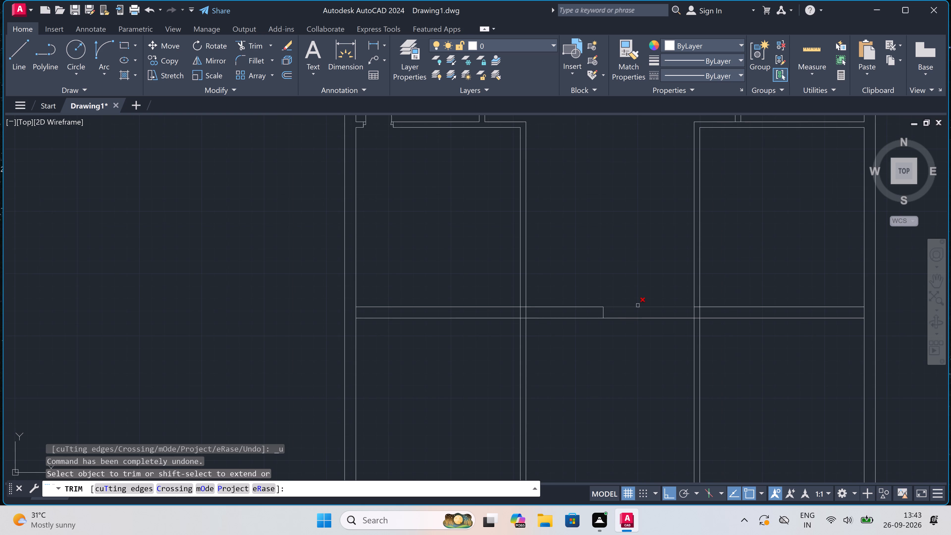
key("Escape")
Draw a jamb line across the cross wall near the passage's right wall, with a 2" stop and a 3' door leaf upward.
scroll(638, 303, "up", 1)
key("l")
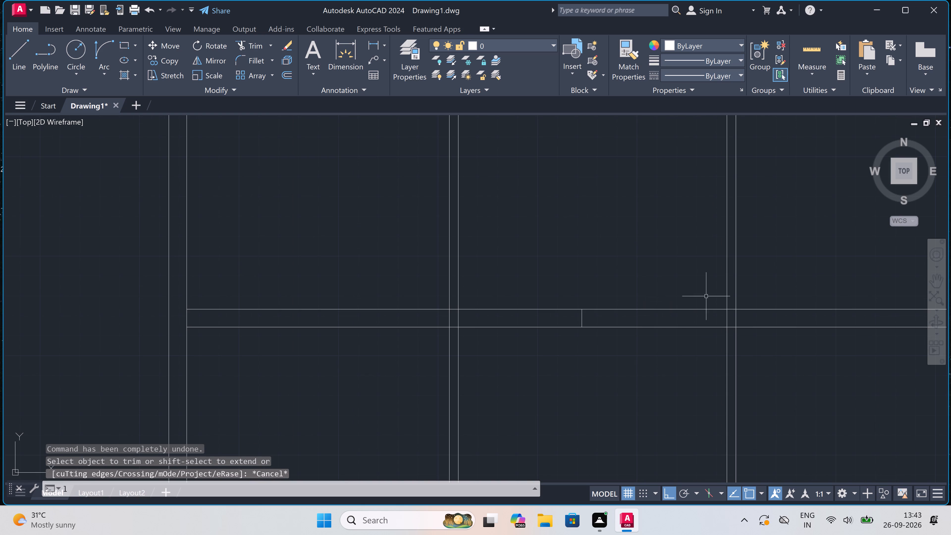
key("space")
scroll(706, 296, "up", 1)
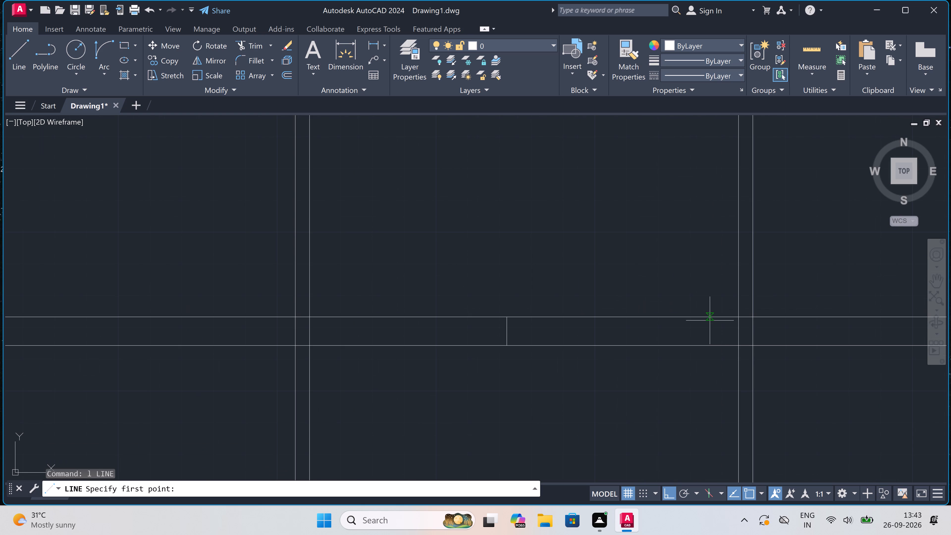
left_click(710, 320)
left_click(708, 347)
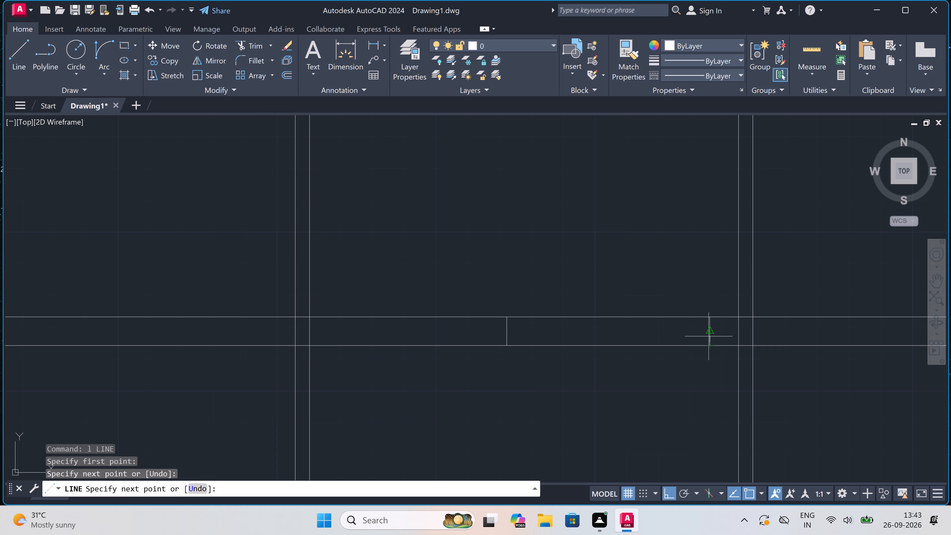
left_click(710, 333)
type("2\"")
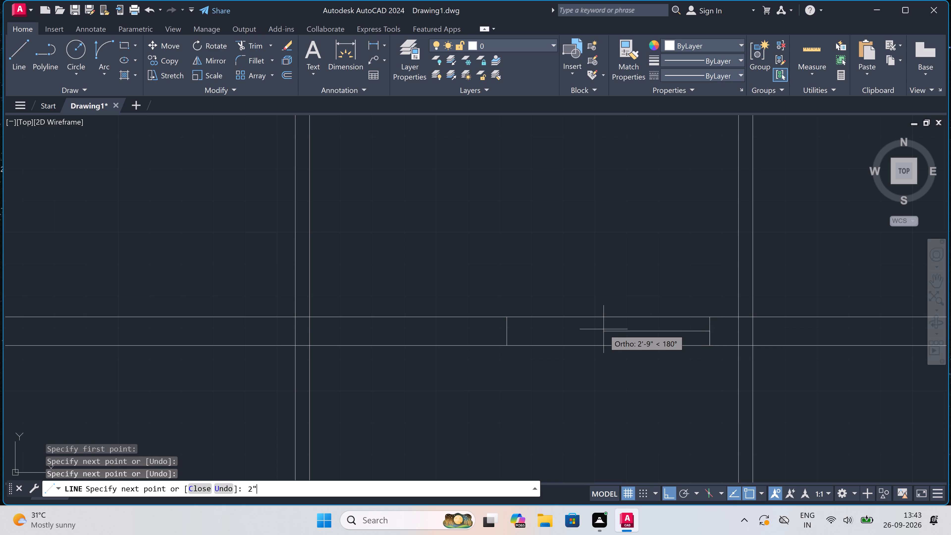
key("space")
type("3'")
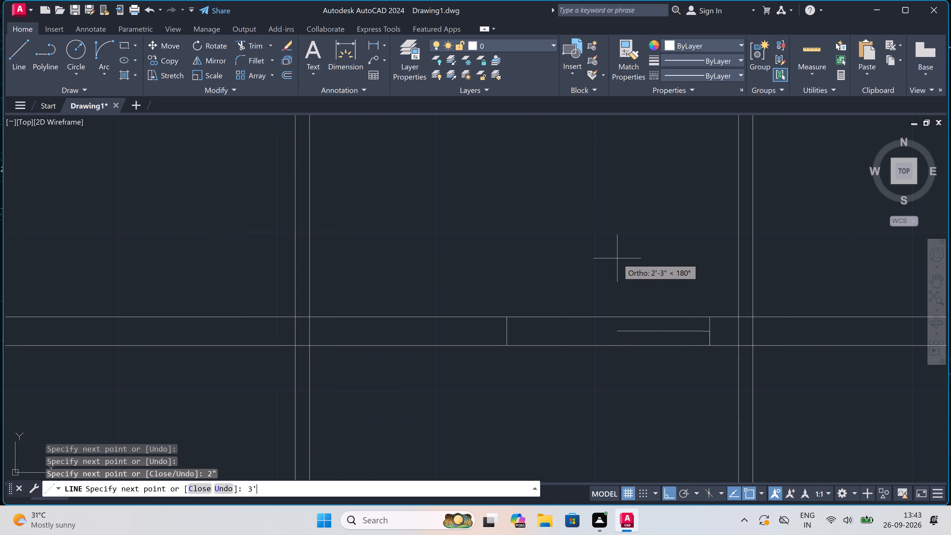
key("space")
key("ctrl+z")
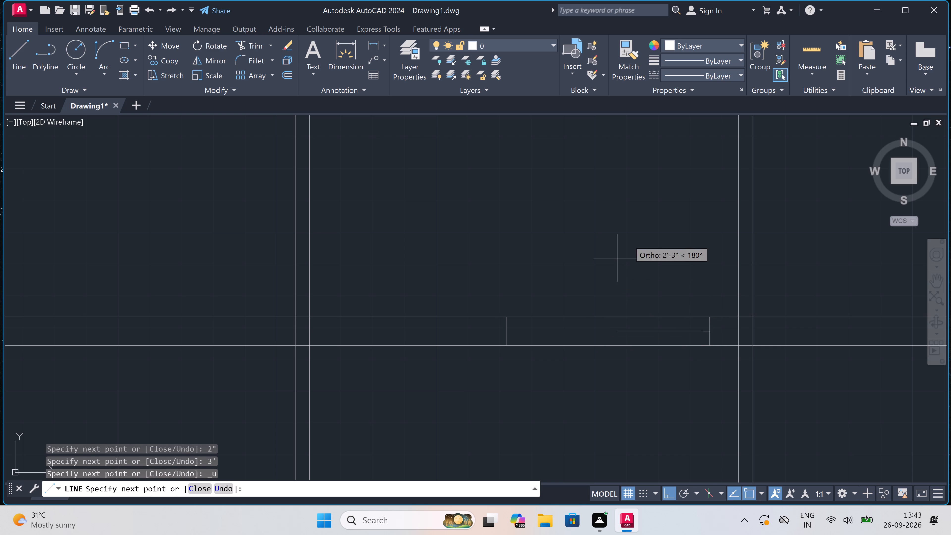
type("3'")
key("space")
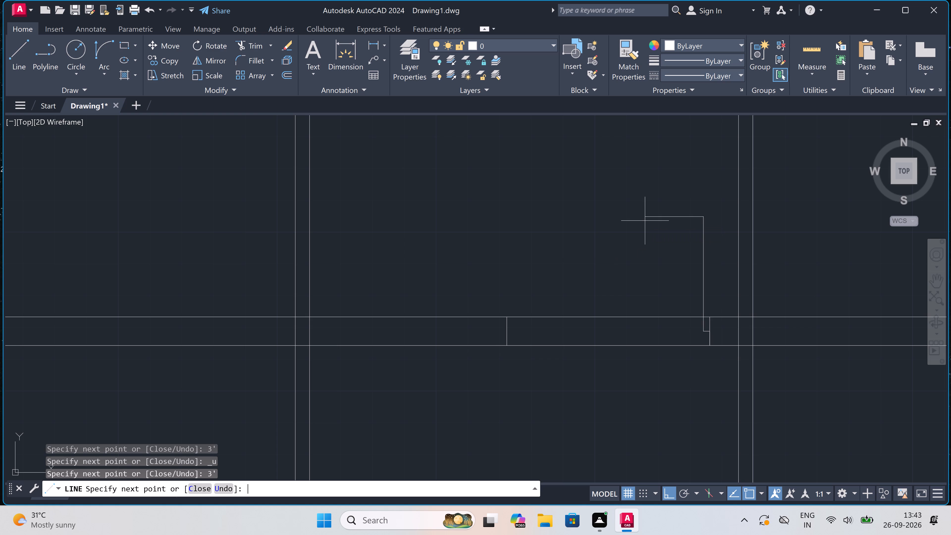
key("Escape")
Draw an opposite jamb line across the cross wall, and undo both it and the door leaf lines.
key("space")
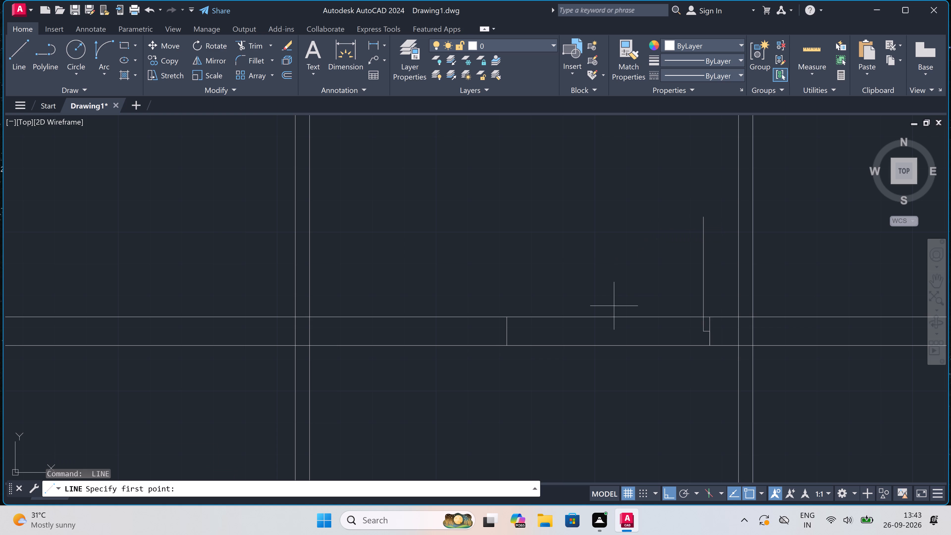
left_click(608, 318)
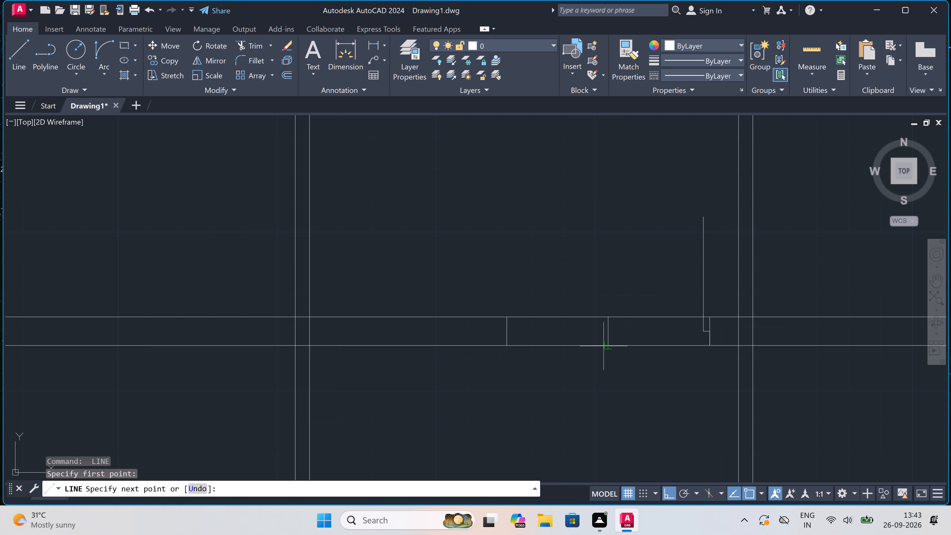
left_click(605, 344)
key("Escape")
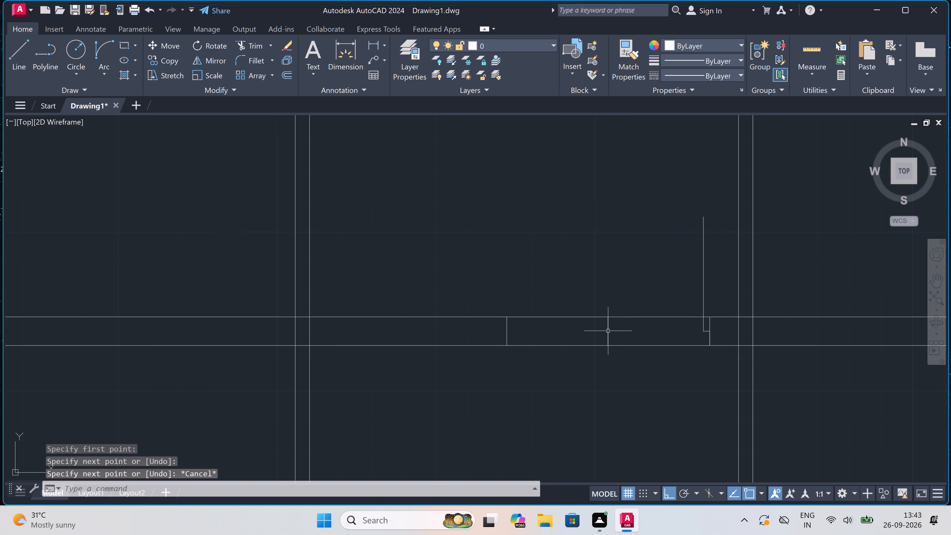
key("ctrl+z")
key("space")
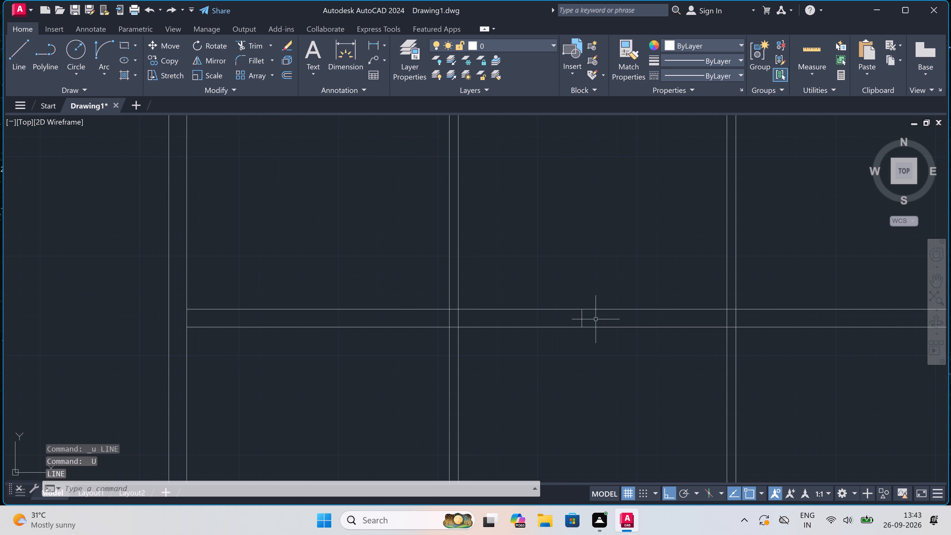
Draw a jamb line across the cross wall near the passage's right wall, with a 2" stop leftward from its midpoint and a 3' door leaf upward.
scroll(602, 313, "up", 3)
scroll(615, 306, "down", 3)
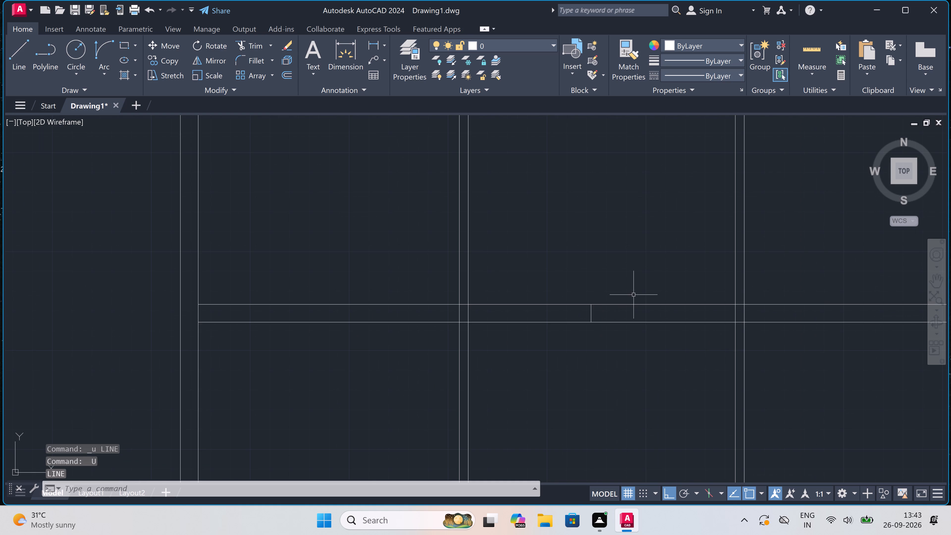
scroll(664, 258, "up", 2)
key("l")
key("space")
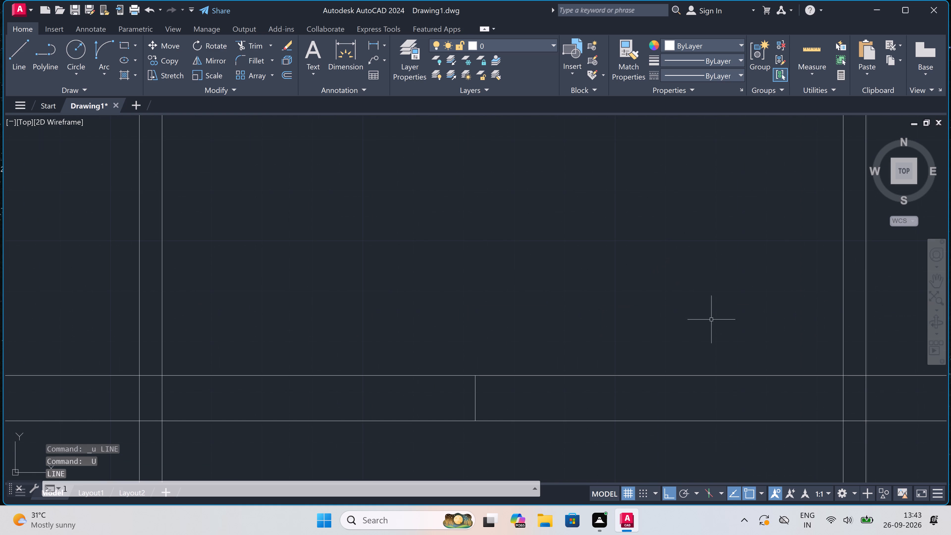
left_click(799, 375)
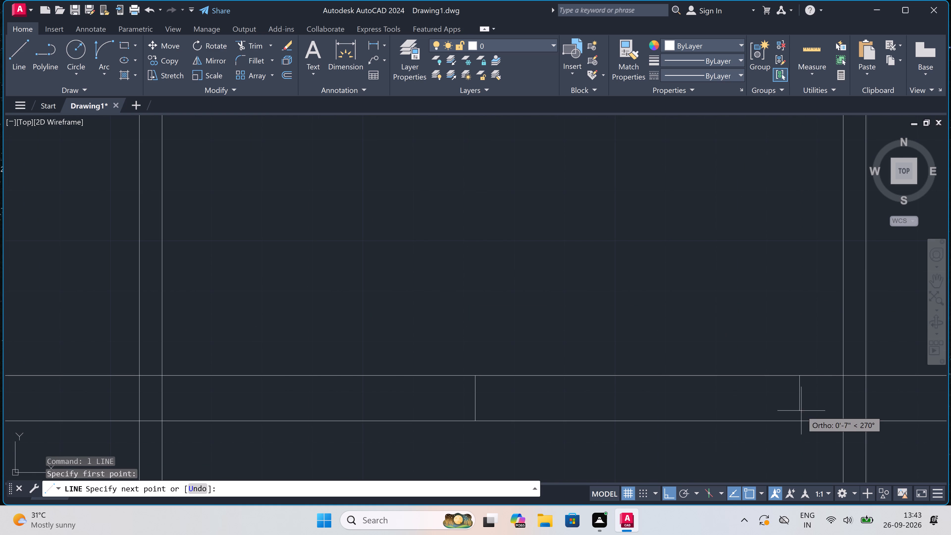
double_click(799, 423)
left_click(796, 397)
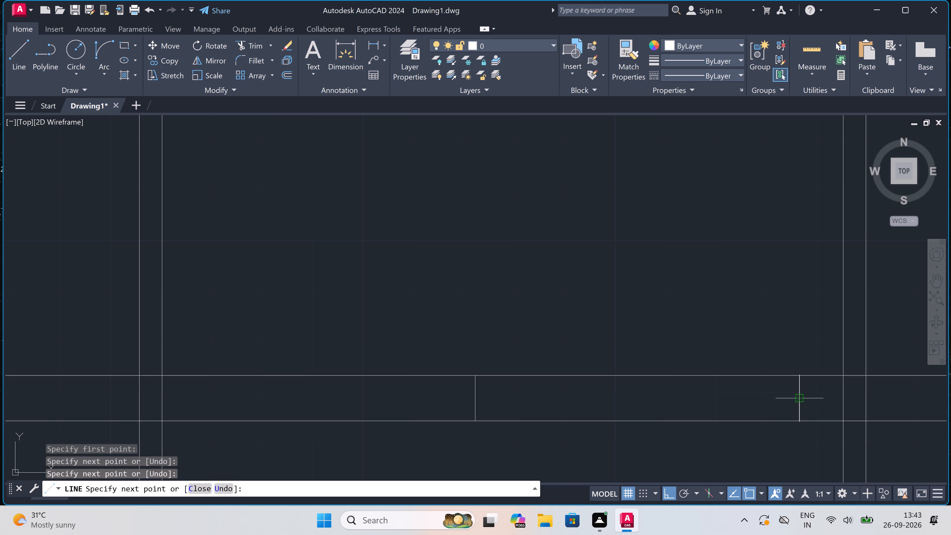
type("2\"")
key("space")
type("3'")
key("space")
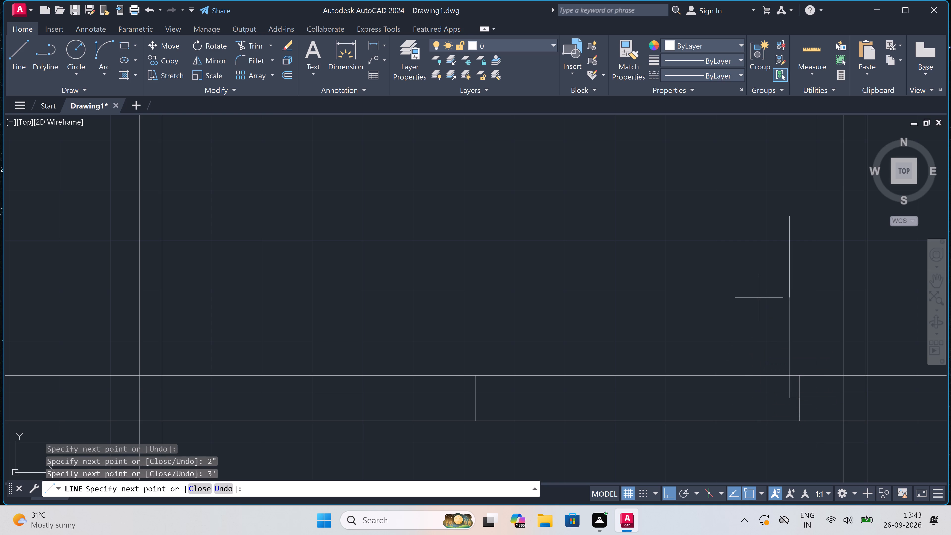
key("Escape")
Draw the opposite jamb line across the cross wall, with a 2" stop from its midpoint toward the door leaf.
key("space")
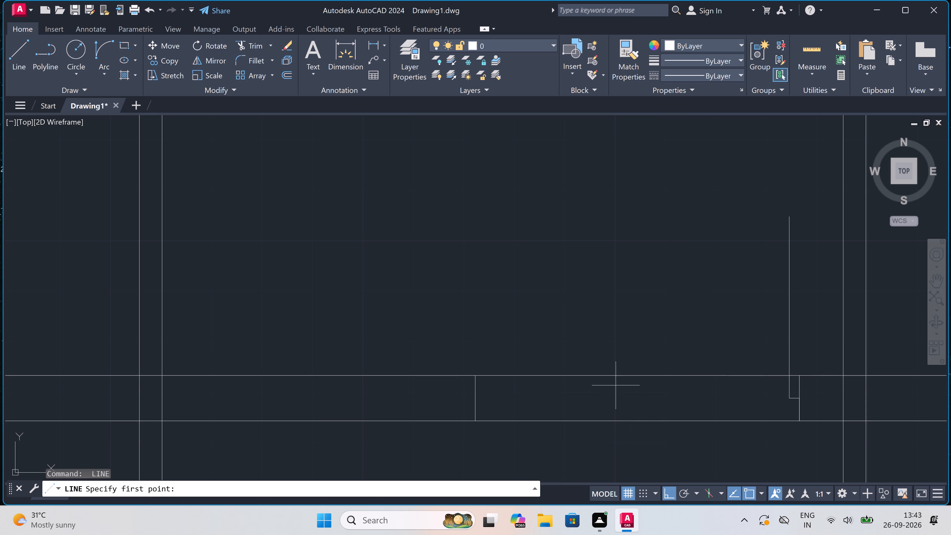
left_click(611, 380)
left_click(609, 422)
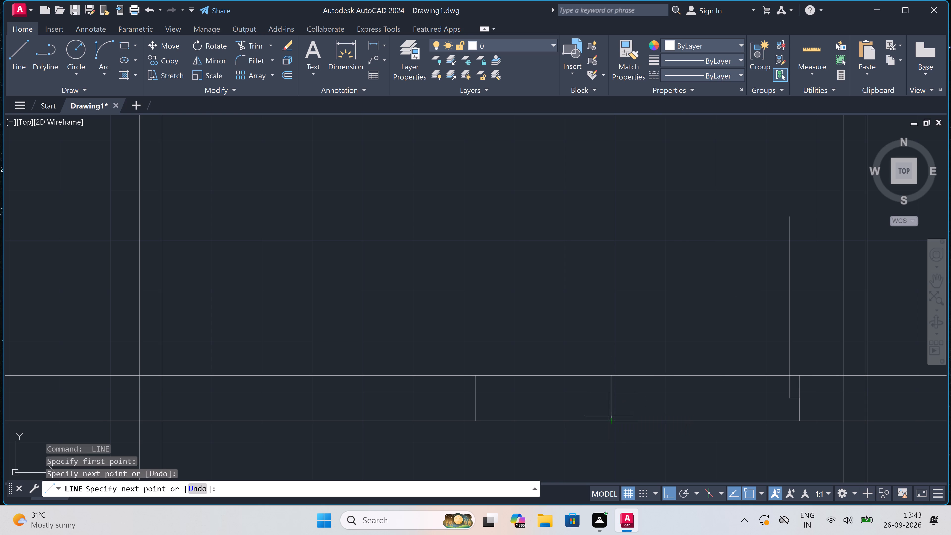
left_click(609, 399)
type("2\"")
key("space")
key("Escape")
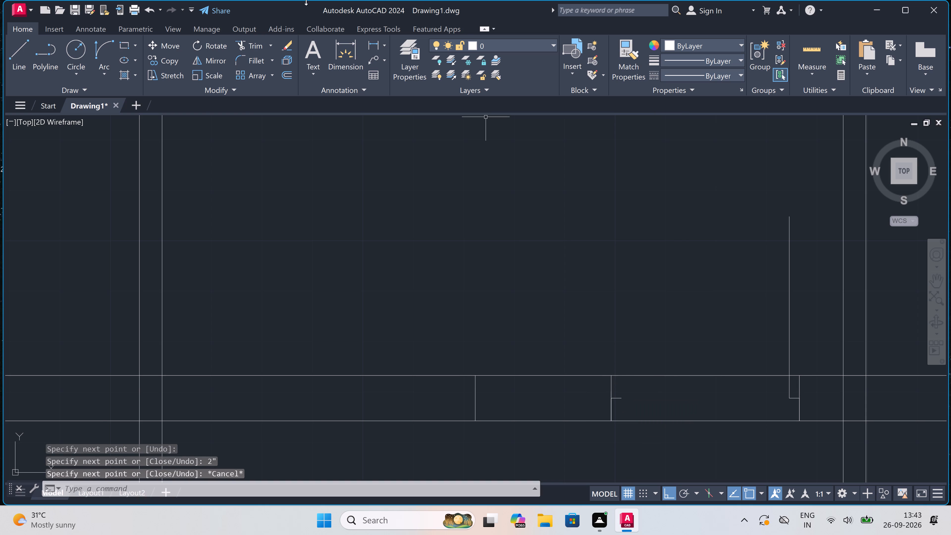
Draw the door swing arc from the end of the left jamb's stop to the top of the door leaf.
left_click(102, 44)
left_click(621, 397)
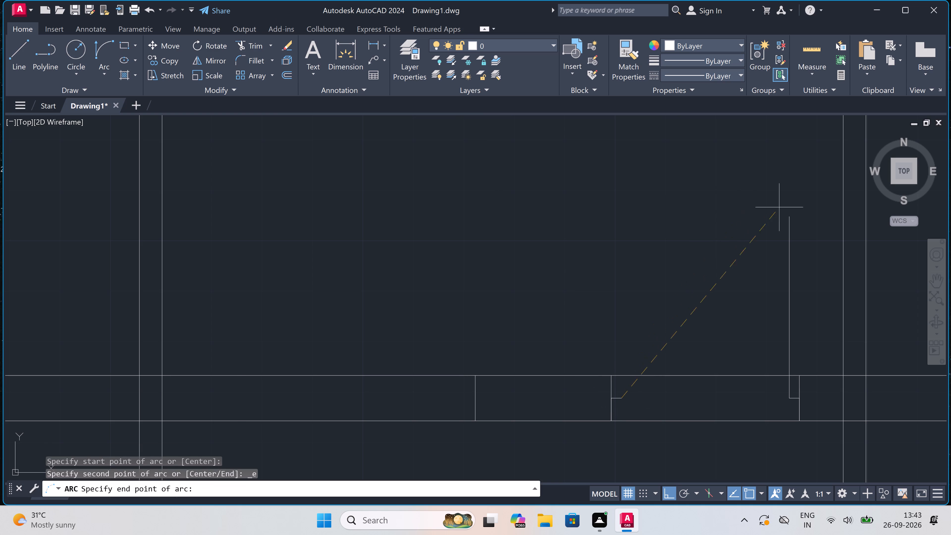
left_click(790, 216)
left_click(655, 236)
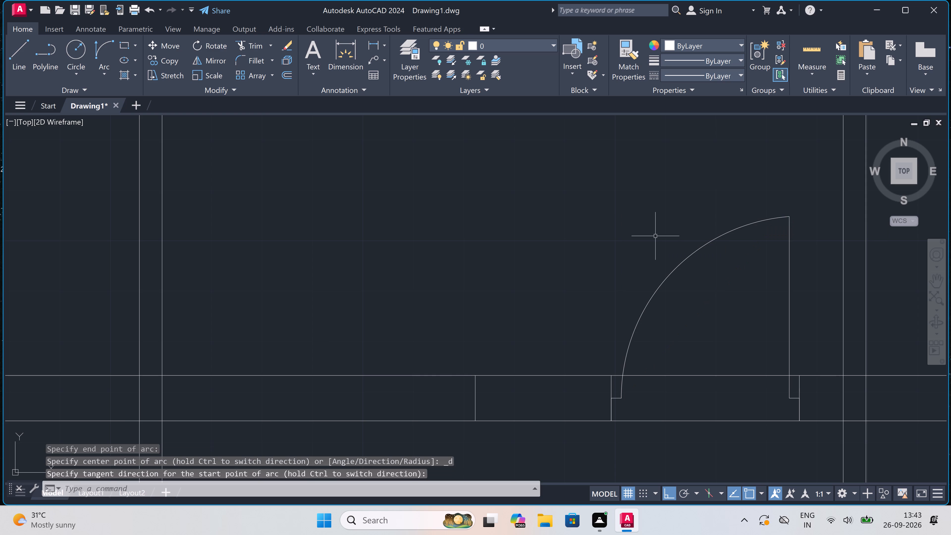
Trim both cross-wall lines out of the door opening between the two jambs.
type("tr")
key("space")
scroll(655, 236, "down", 2)
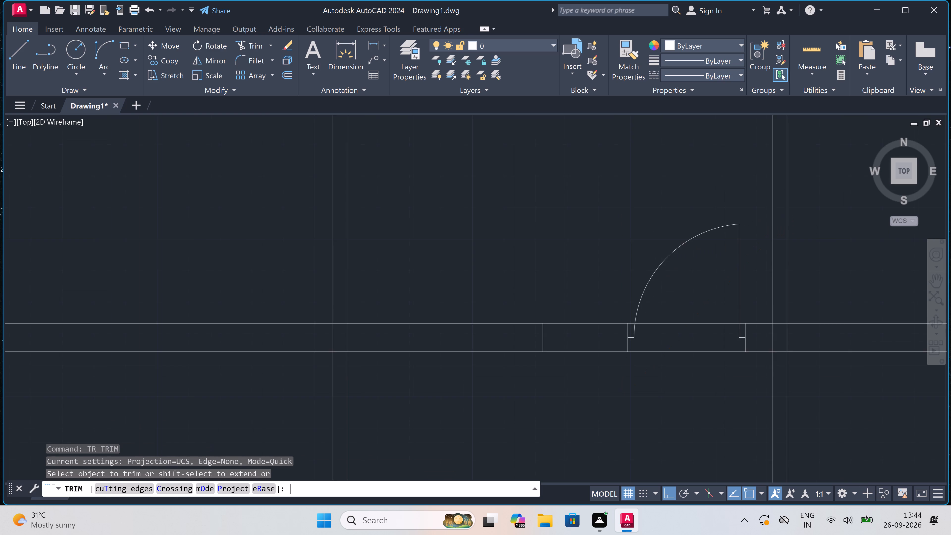
left_click(671, 264)
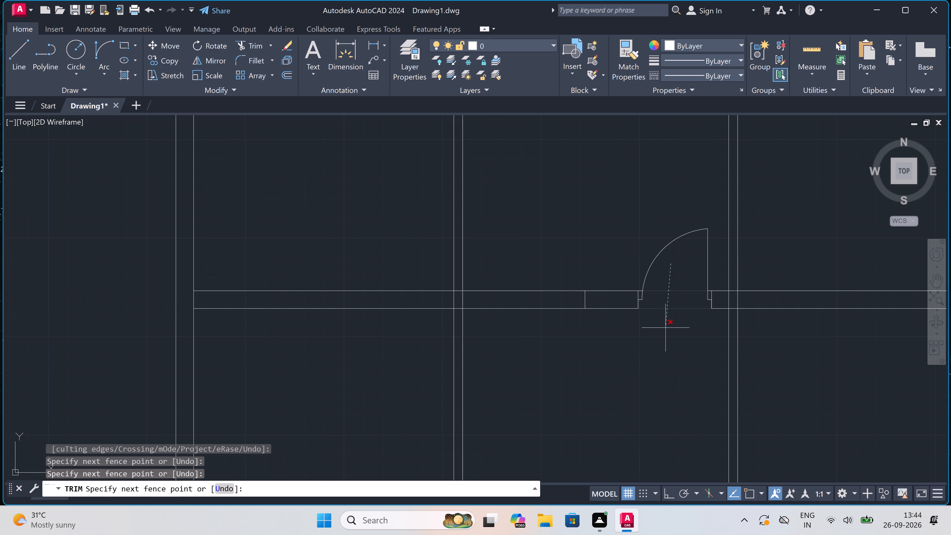
left_click(665, 328)
Remove the leftover short vertical line inside the cross wall near the middle of the passage.
scroll(580, 295, "up", 2)
left_click_drag(580, 295, 583, 296)
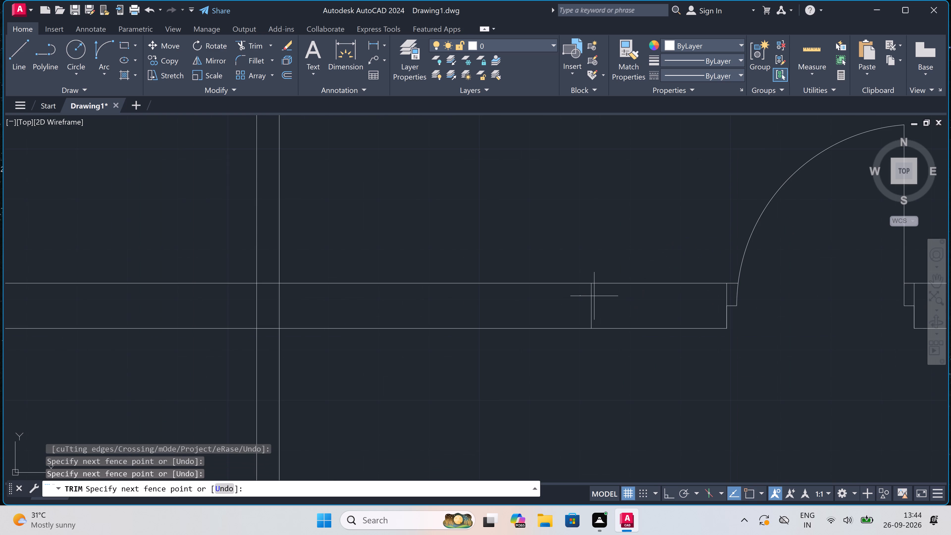
left_click(612, 296)
Trim the passage's left wall lines and the left outer wall's inner line where they pass through the cross wall.
scroll(612, 296, "down", 2)
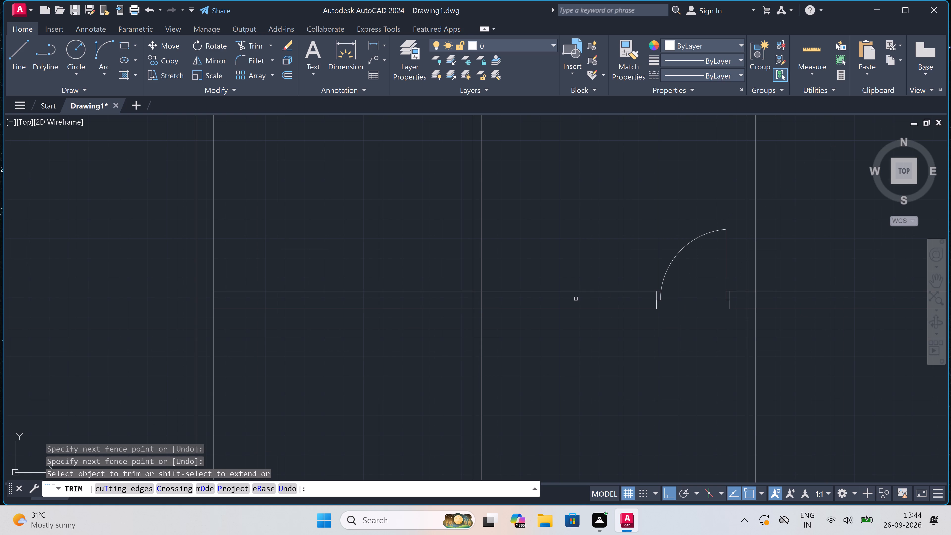
scroll(424, 301, "up", 1)
left_click_drag(424, 300, 427, 299)
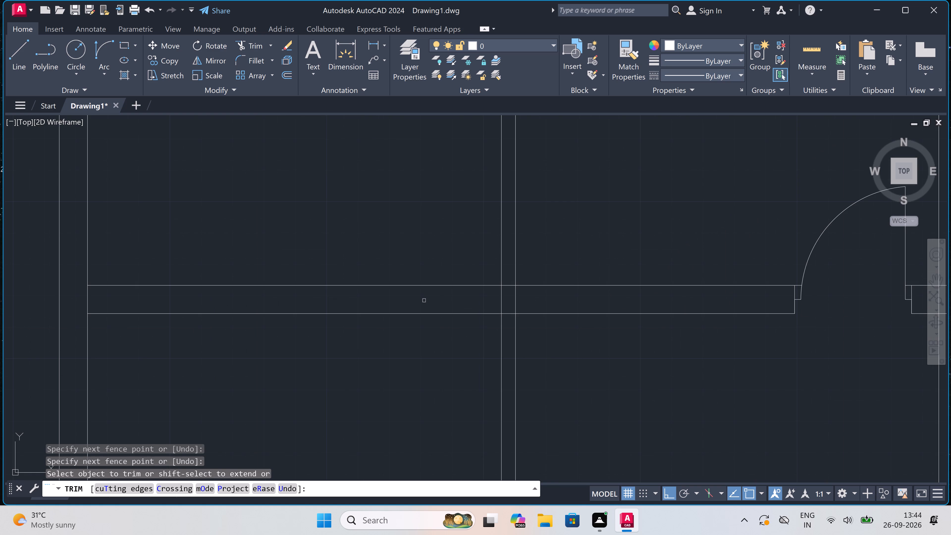
left_click_drag(427, 299, 437, 299)
left_click(585, 287)
scroll(585, 287, "down", 3)
left_click(511, 314)
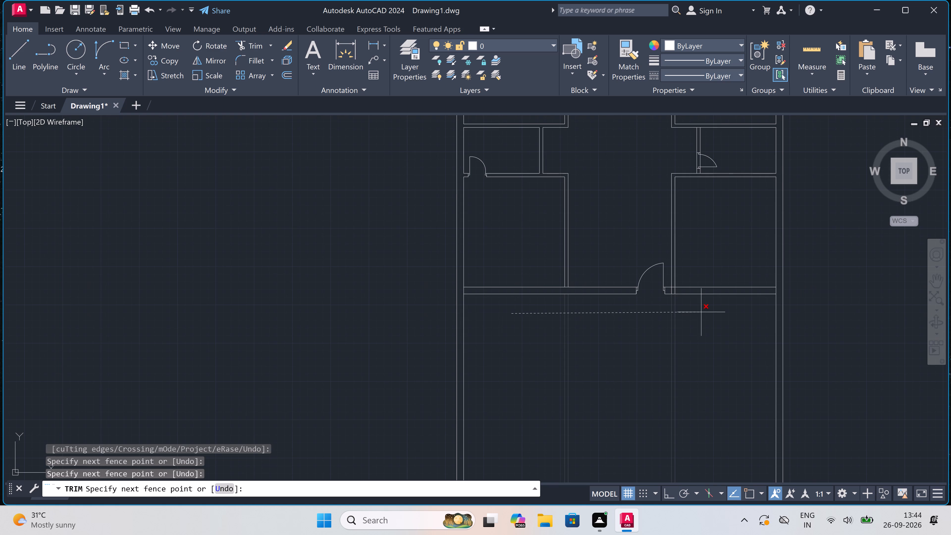
left_click(551, 334)
scroll(482, 284, "up", 2)
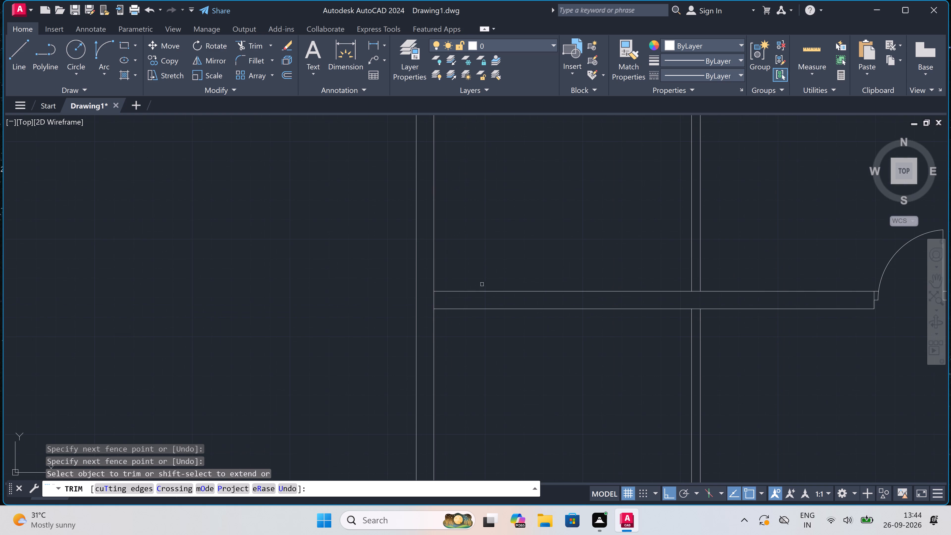
left_click(427, 301)
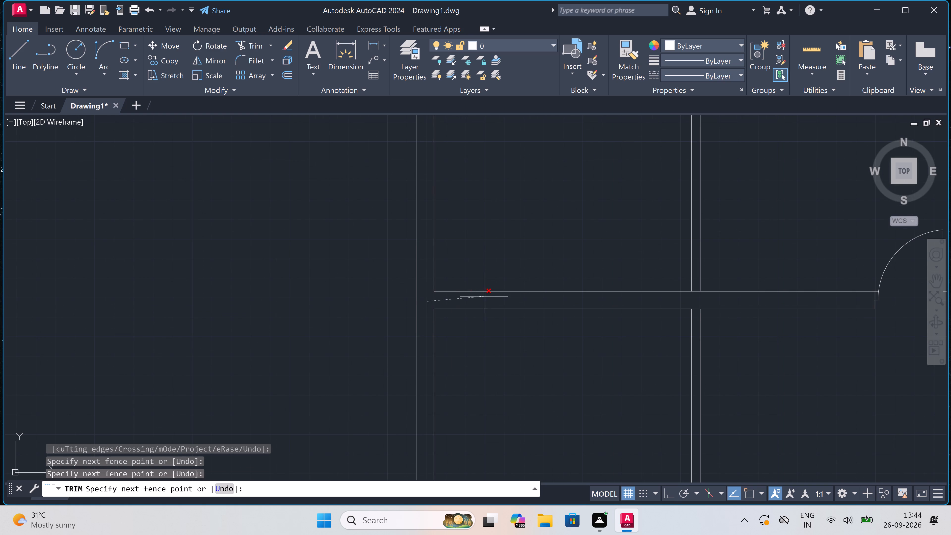
left_click(493, 298)
scroll(493, 298, "down", 3)
scroll(629, 296, "up", 3)
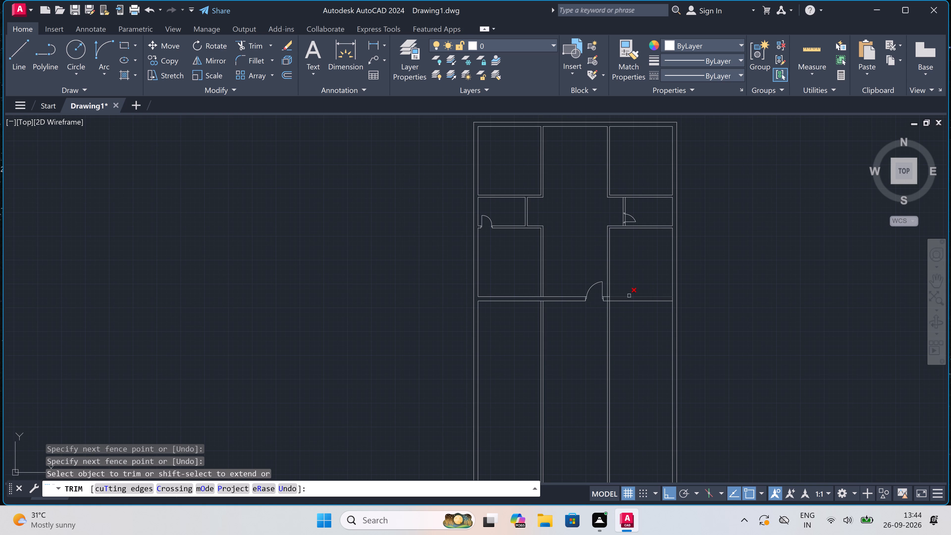
Trim the passage's right wall lines and the right outer wall's inner line where they pass through the cross wall.
double_click(526, 305)
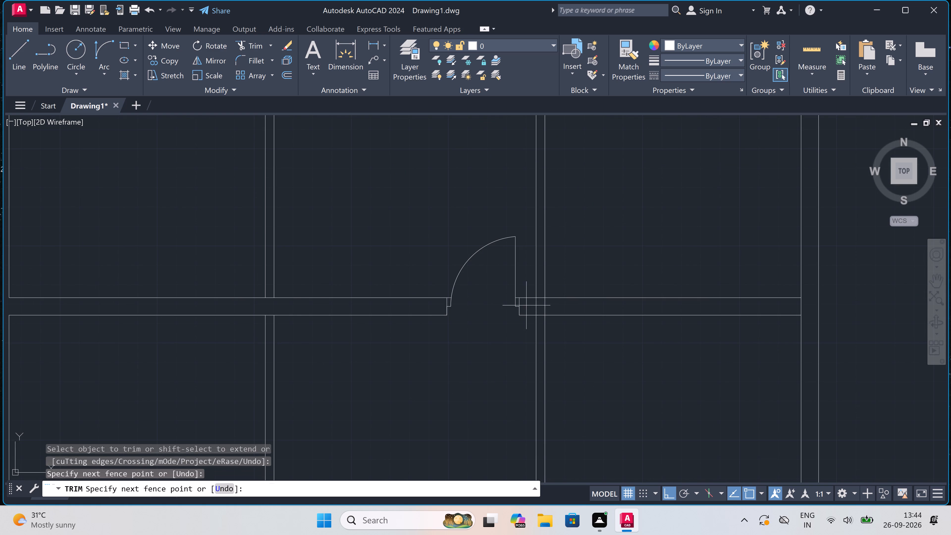
left_click(805, 303)
scroll(690, 274, "down", 3)
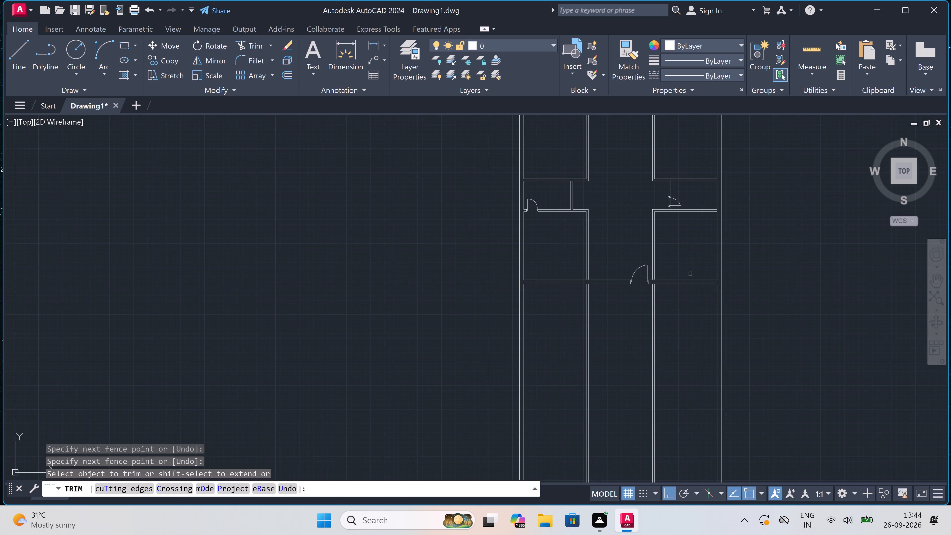
scroll(690, 274, "up", 1)
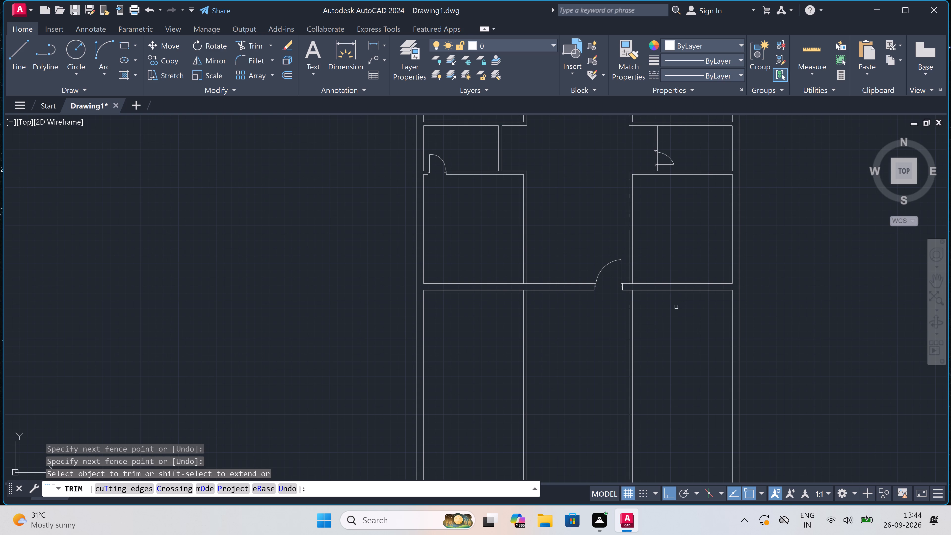
key("Escape")
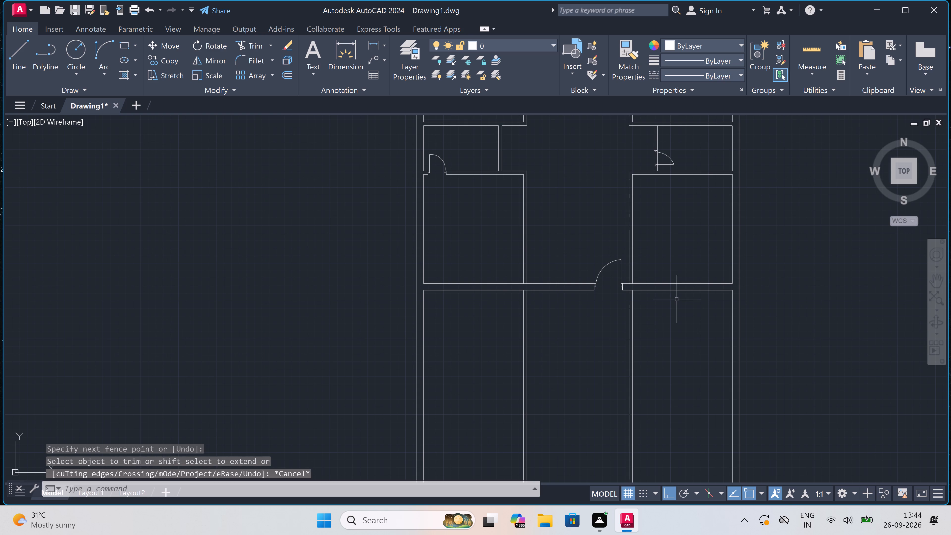
Offset the cross wall's lower line downward and the right outer wall's inner line inward by 6'6" to outline a small corner room.
key("o")
key("space")
left_click(677, 288)
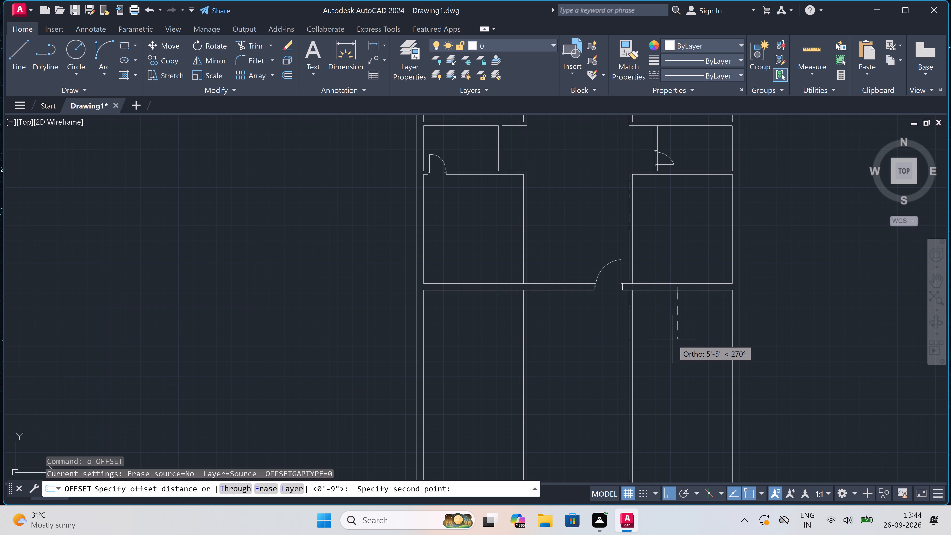
type("6'6\"")
key("space")
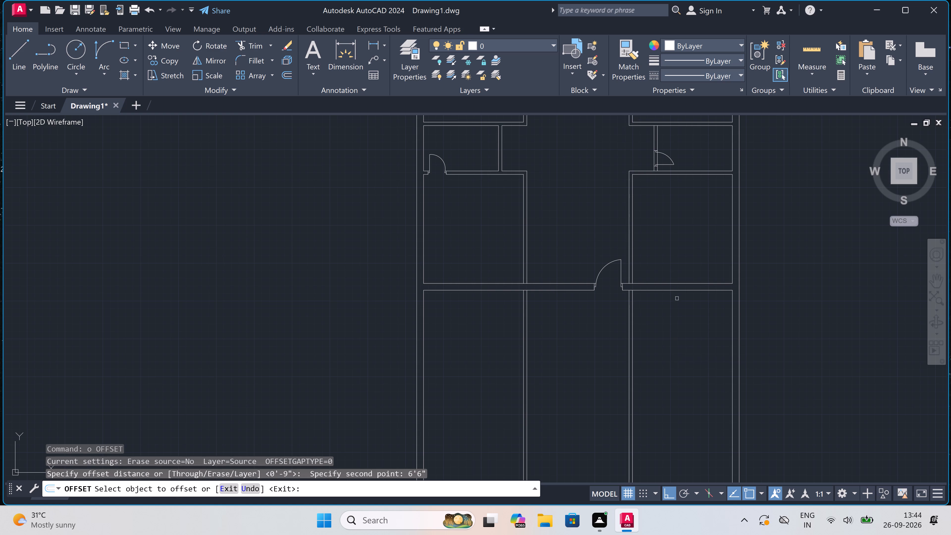
left_click(675, 291)
left_click(672, 330)
scroll(674, 327, "up", 2)
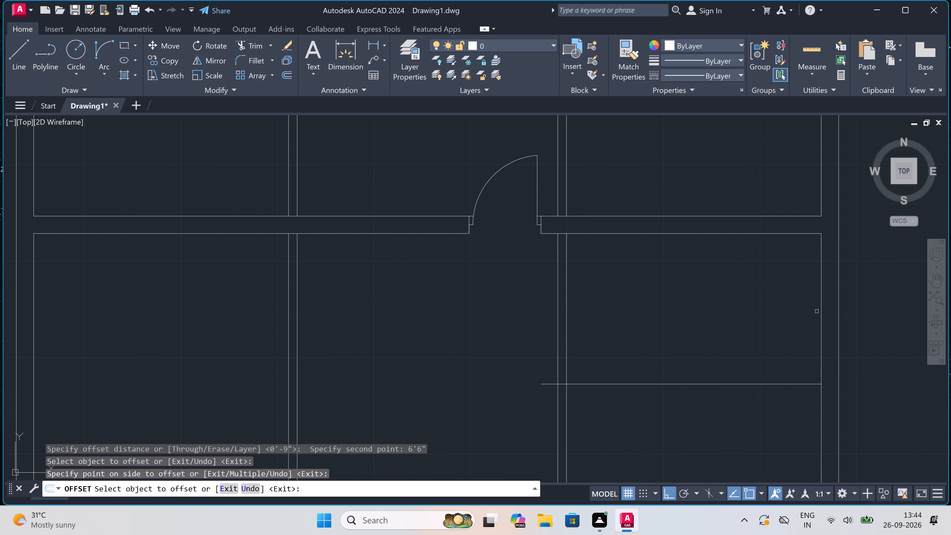
left_click_drag(821, 310, 818, 311)
left_click(796, 317)
key("Escape")
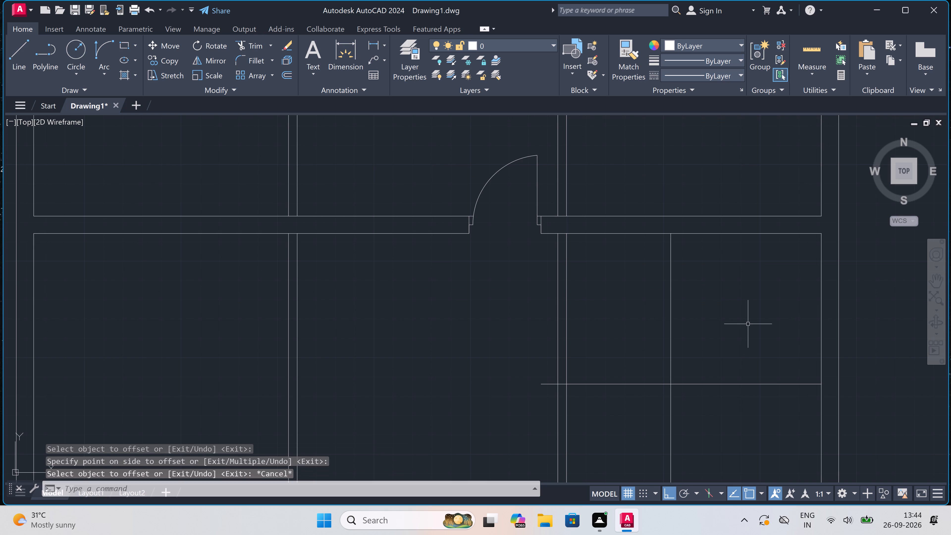
Offset the small room's new horizontal line downward and its vertical line to the left by 9" for wall thickness.
key("space")
left_click(728, 390)
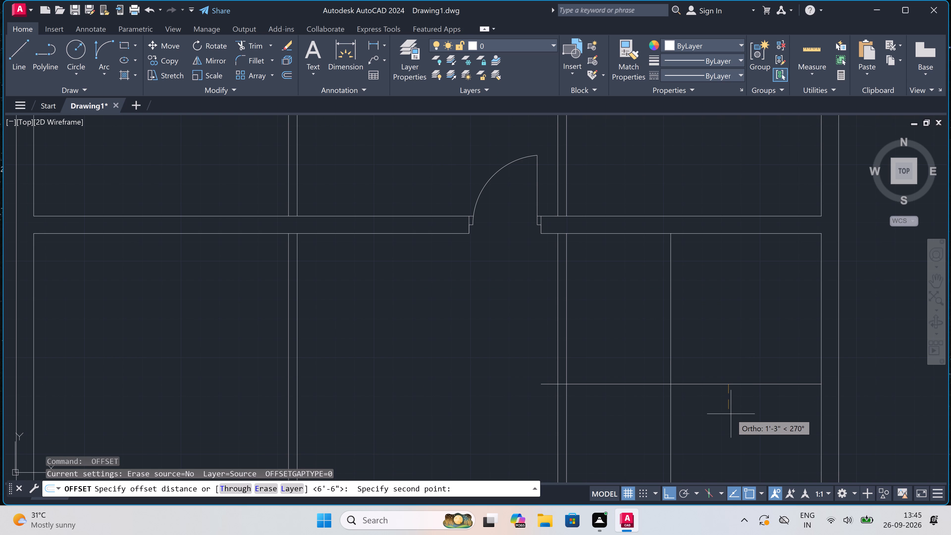
type("9\"")
key("space")
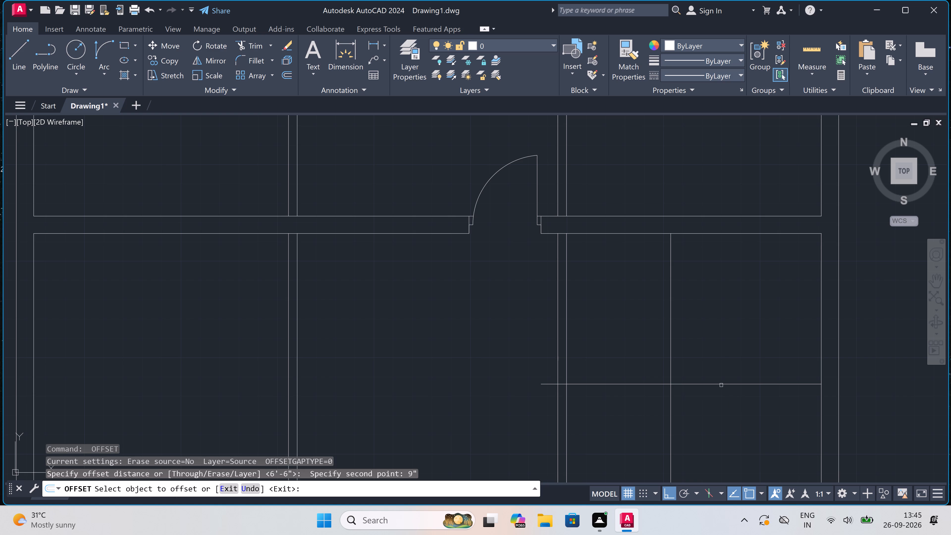
left_click_drag(721, 385, 721, 390)
left_click(717, 413)
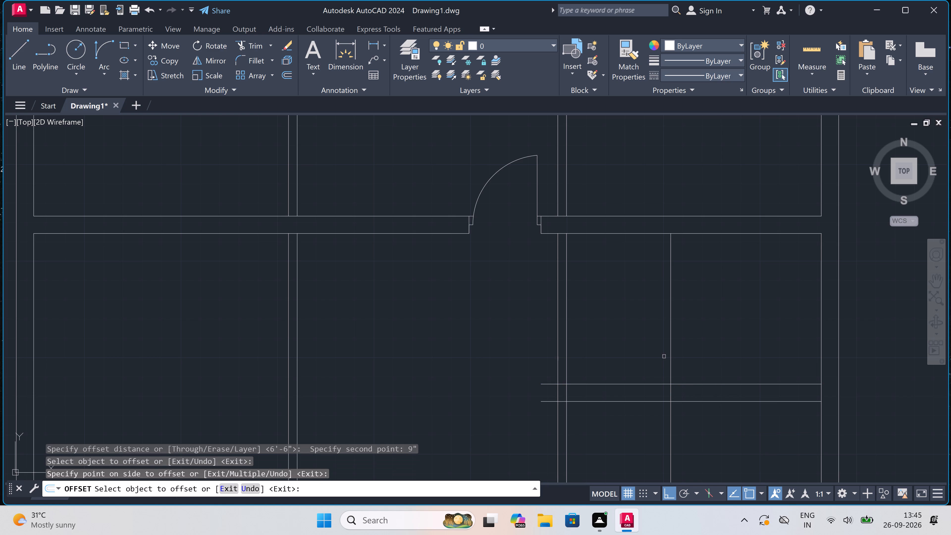
left_click(671, 346)
left_click(660, 344)
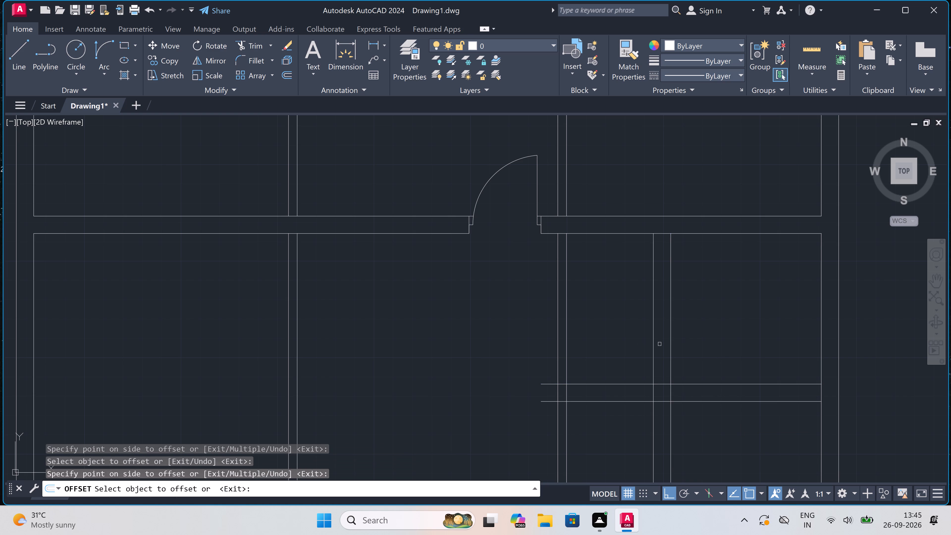
key("Escape")
Trim away the small room's two horizontal wall lines left of its side wall, including the stubs across the passage's right wall.
type("tr")
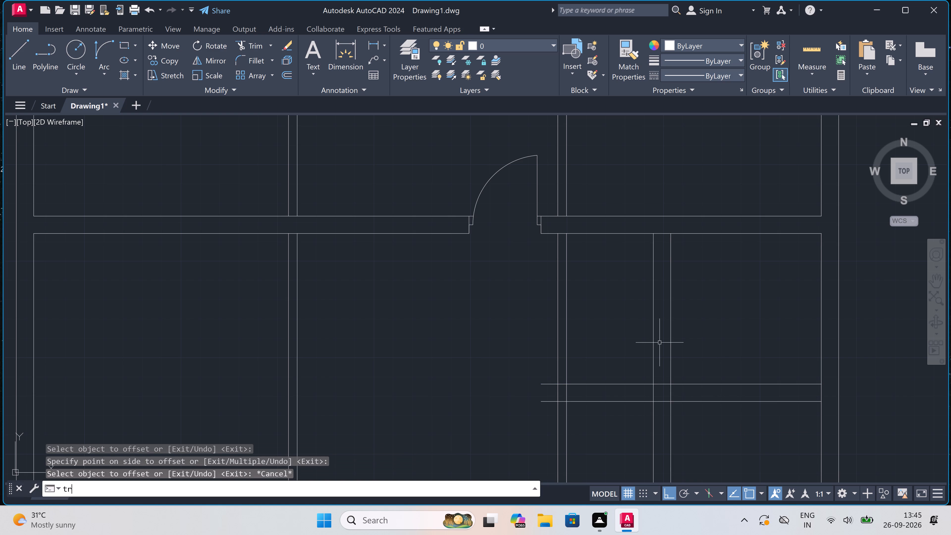
key("space")
left_click(631, 343)
left_click(626, 424)
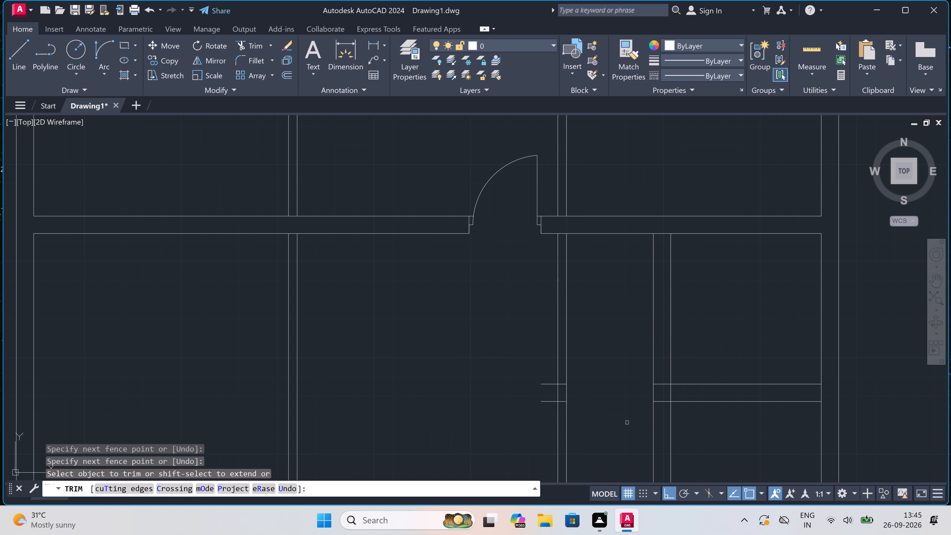
scroll(549, 402, "up", 2)
left_click_drag(552, 422, 552, 417)
left_click(551, 344)
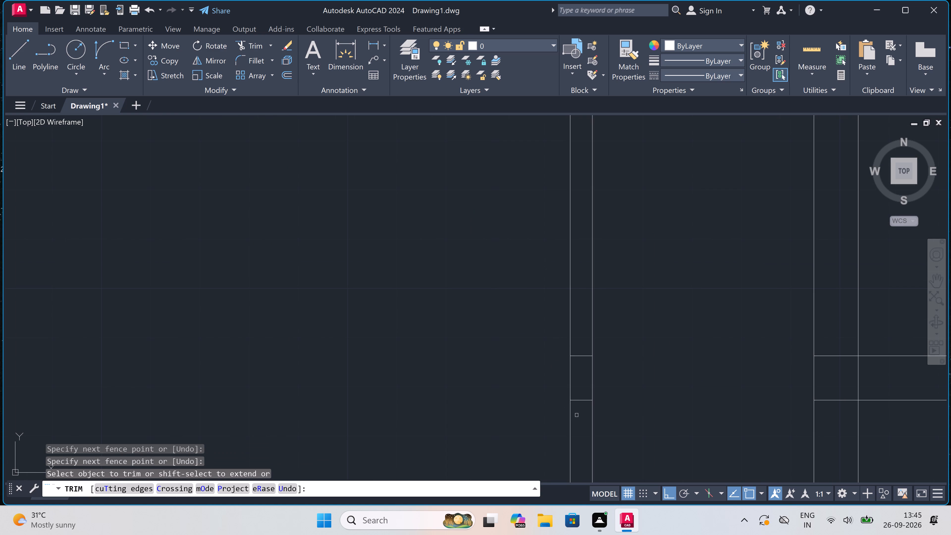
left_click_drag(577, 415, 577, 410)
left_click(578, 355)
scroll(578, 355, "down", 2)
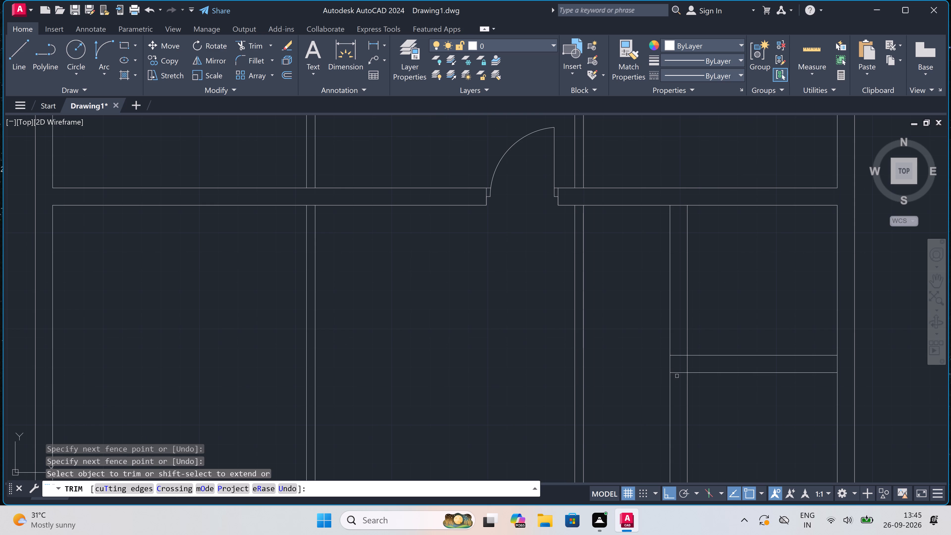
Trim the small room's vertical wall lines below its bottom wall and clear the overlapping lines inside the wall corner.
left_click(646, 407)
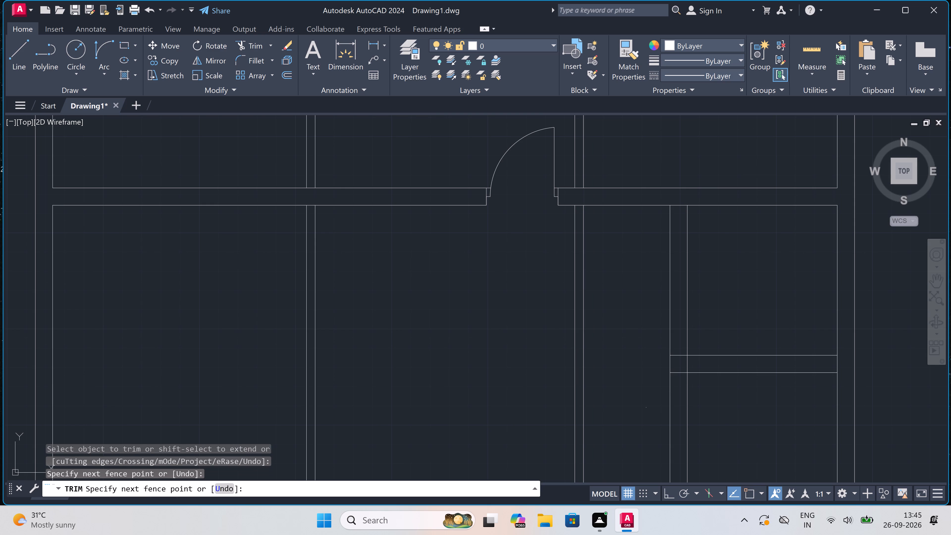
left_click(748, 407)
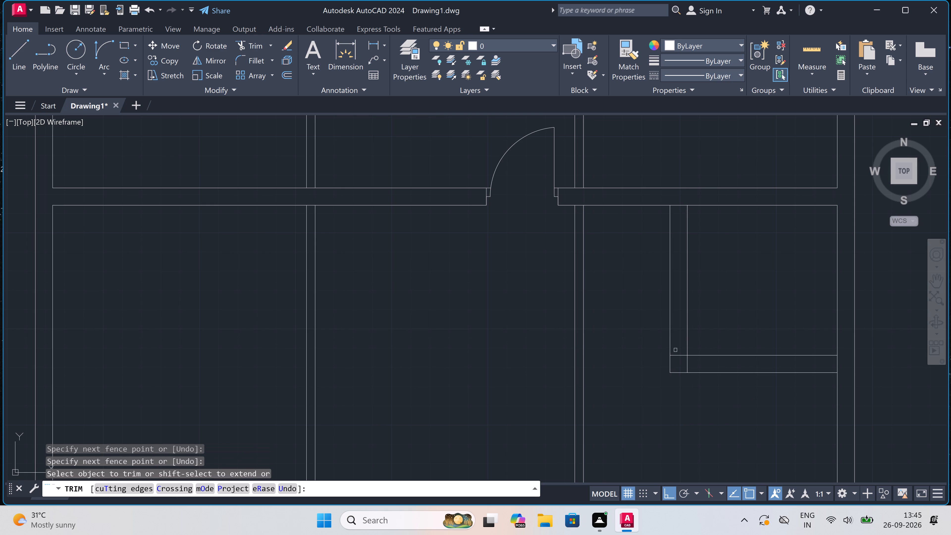
left_click(675, 353)
left_click(677, 361)
left_click(677, 361)
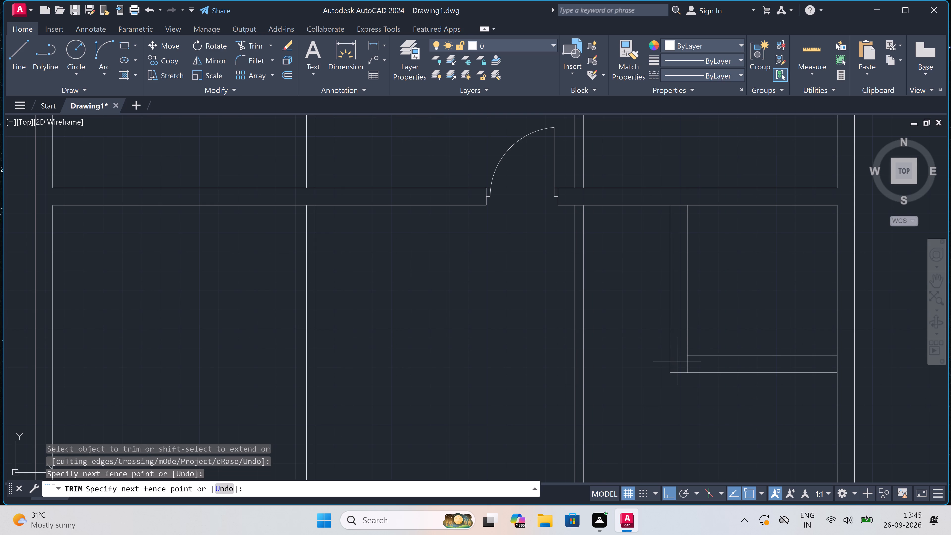
left_click(692, 360)
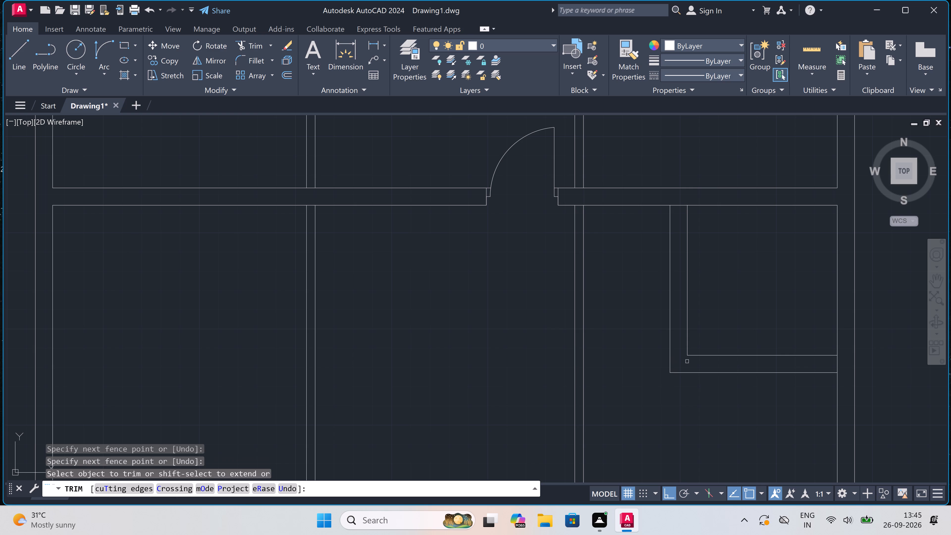
key("Escape")
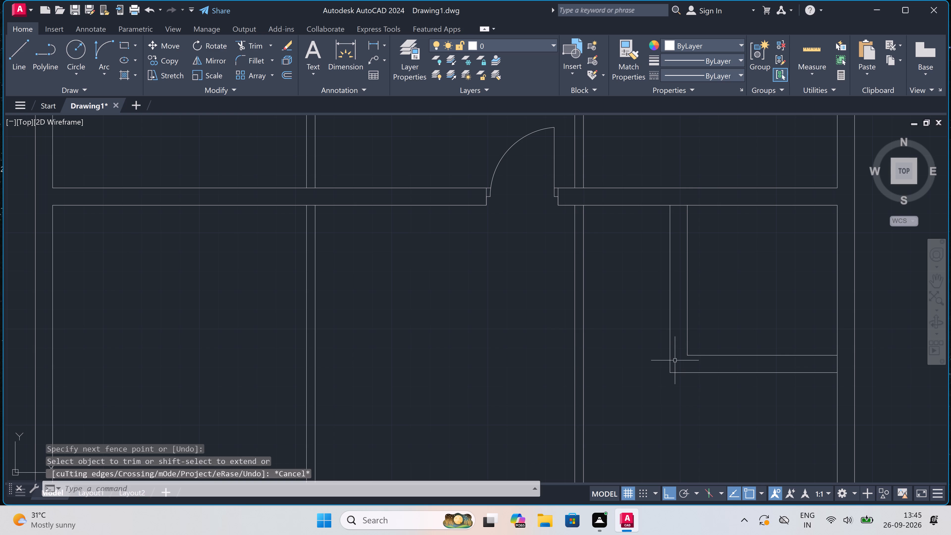
Draw a horizontal line from the small room's outer lower-left corner to the left outer wall's inner line.
type("l")
key("space")
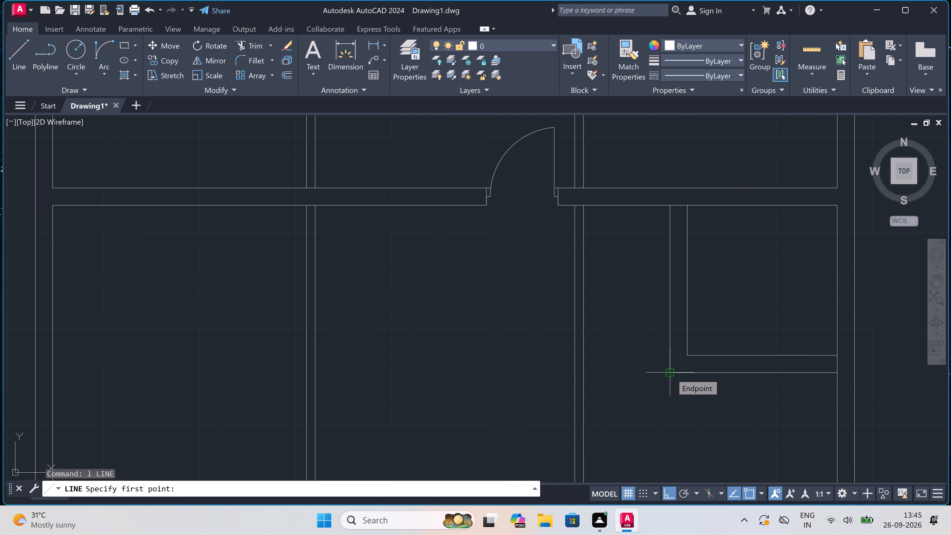
left_click(671, 375)
scroll(538, 376, "down", 3)
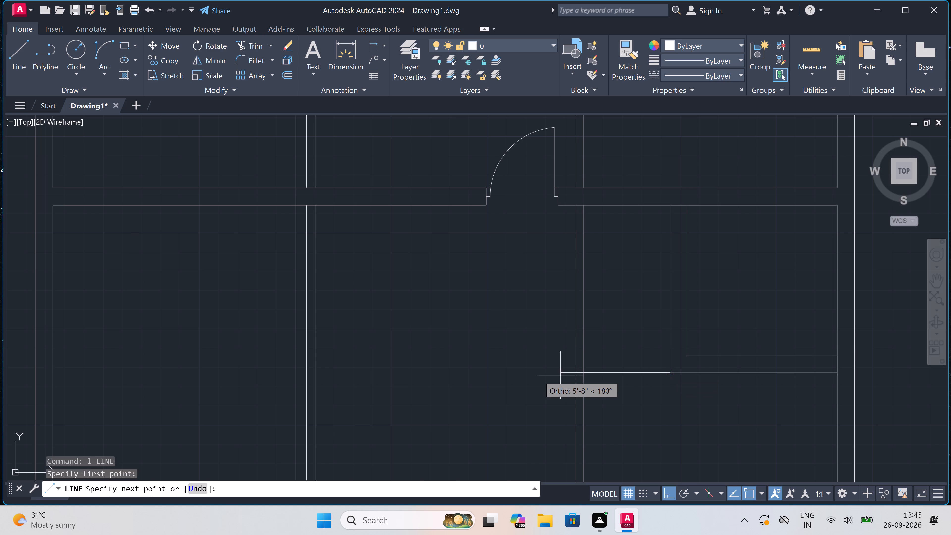
scroll(391, 377, "up", 2)
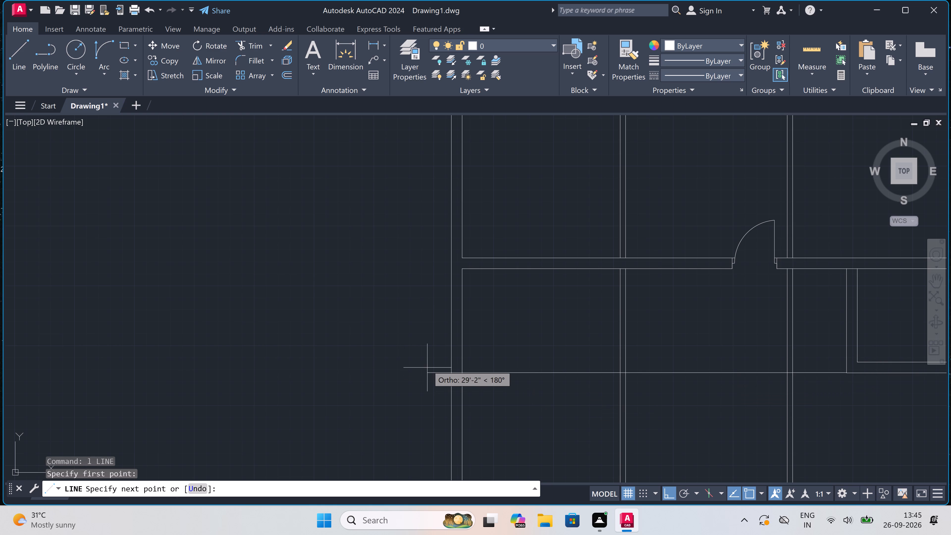
left_click(461, 373)
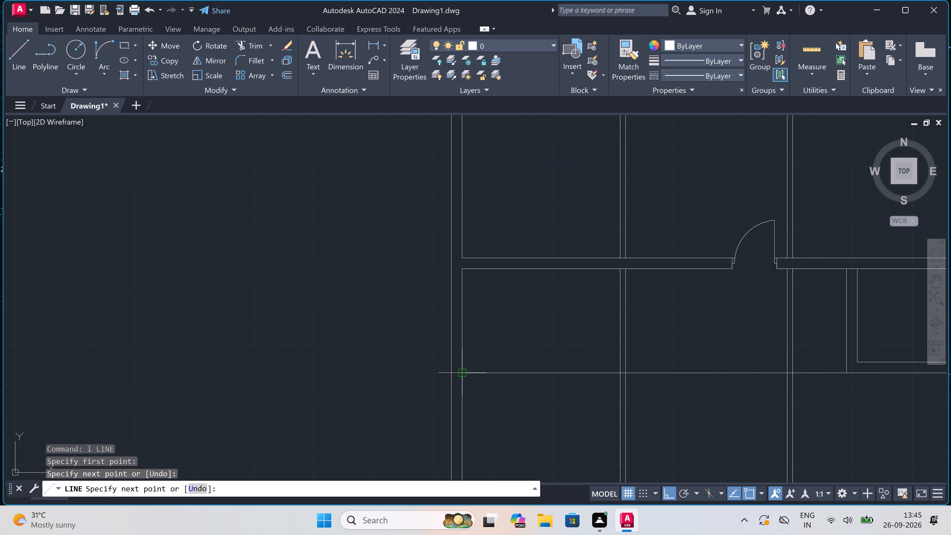
key("Escape")
Offset the new horizontal line and the small room's outer bottom wall line 12' downward to span the plan's full width.
key("o")
key("space")
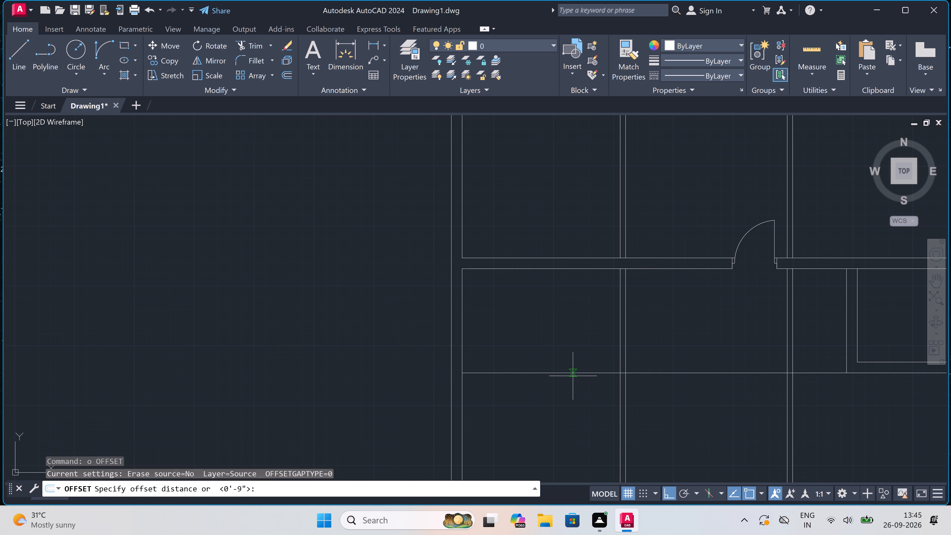
left_click_drag(574, 372, 577, 379)
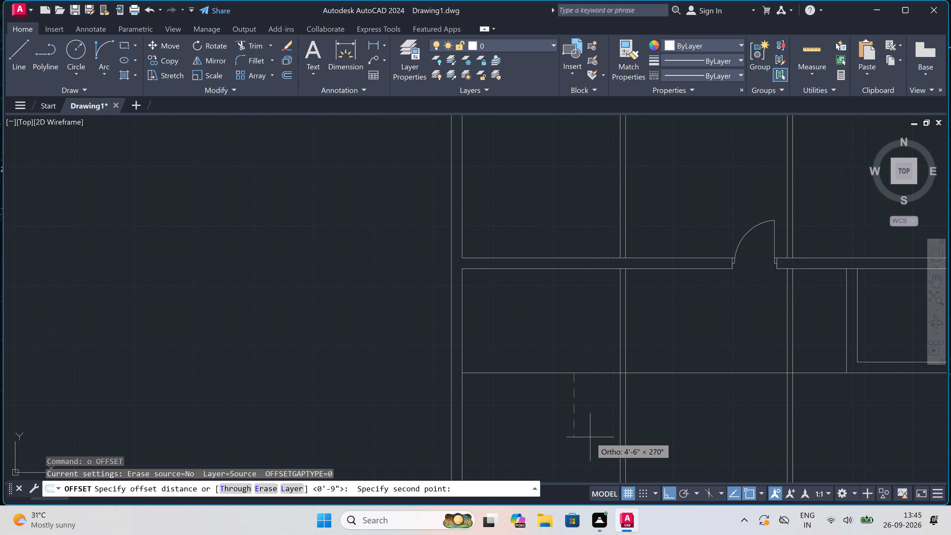
type("12'")
key("space")
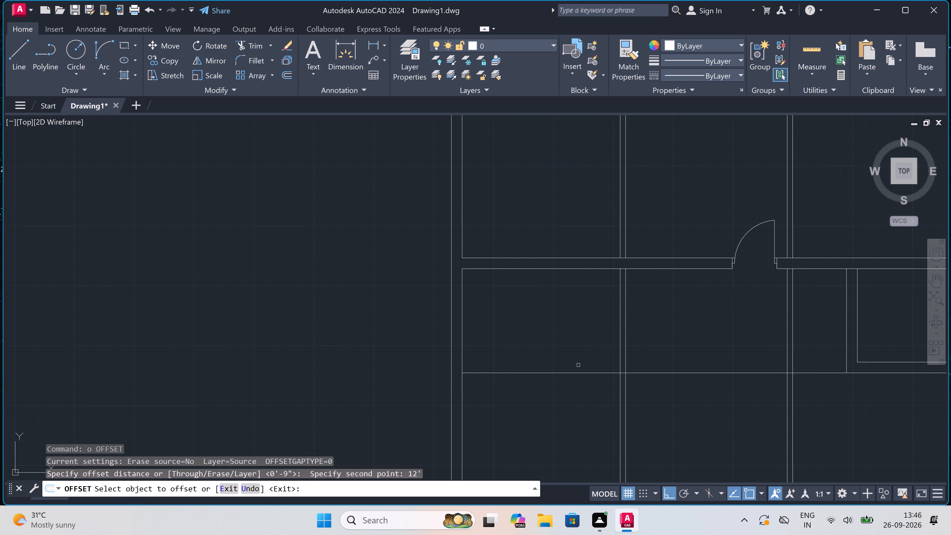
left_click(577, 374)
left_click(575, 407)
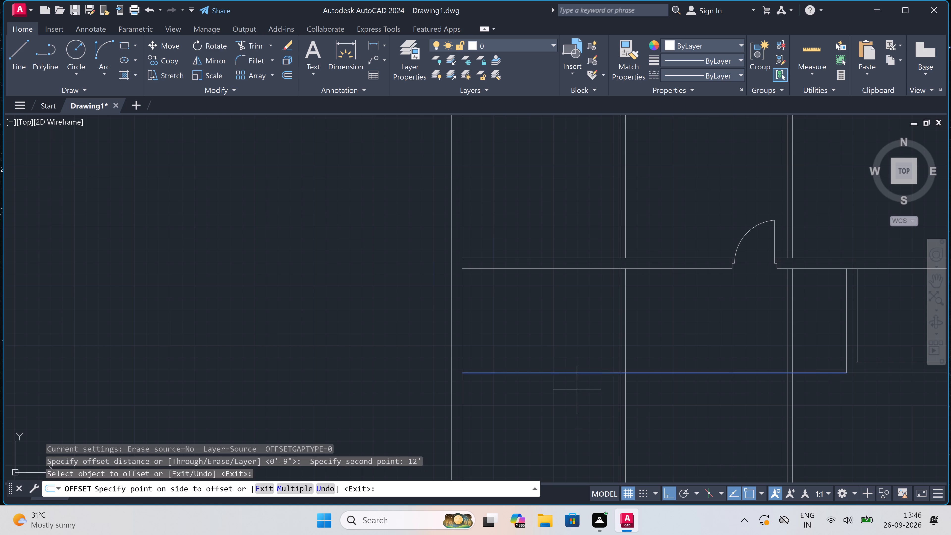
scroll(577, 408, "down", 3)
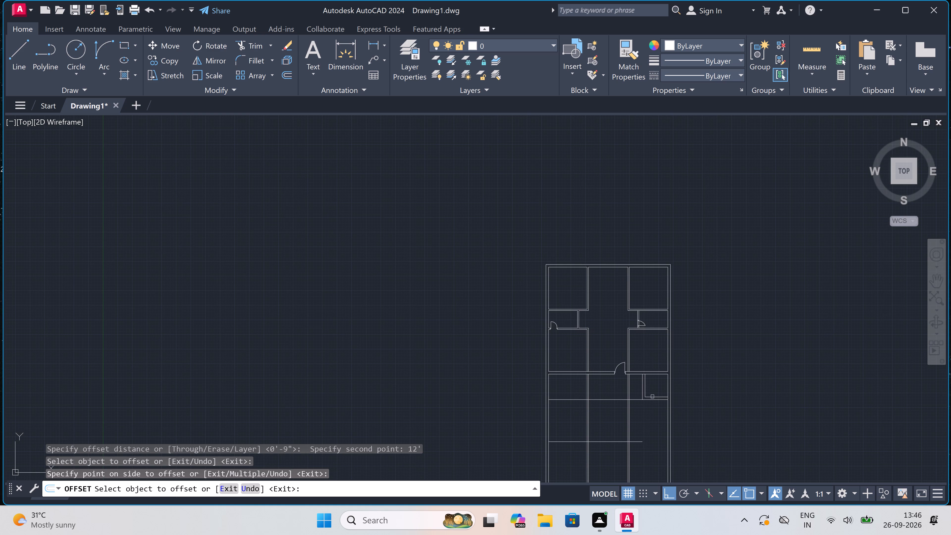
scroll(636, 410, "up", 2)
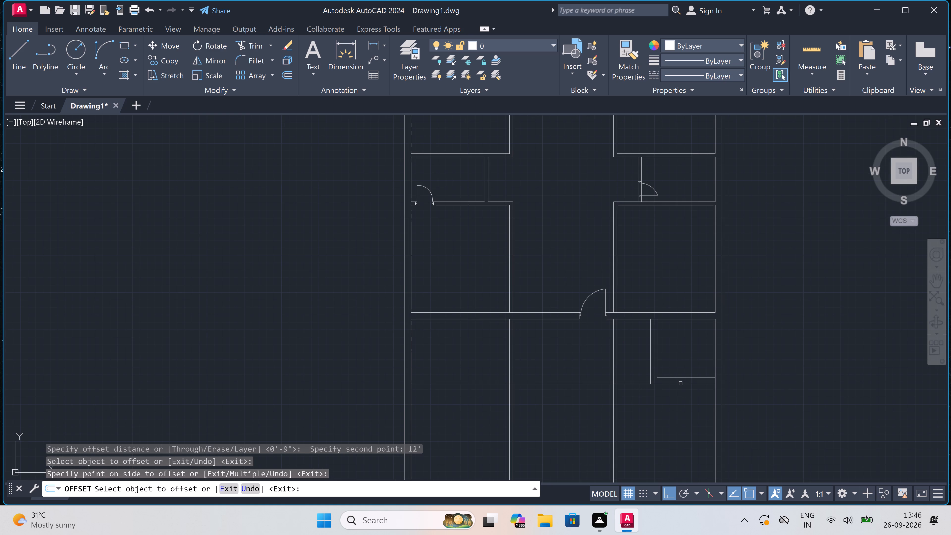
left_click(681, 384)
left_click_drag(681, 384, 682, 389)
left_click(682, 394)
left_click(683, 399)
scroll(683, 399, "down", 5)
scroll(676, 419, "up", 3)
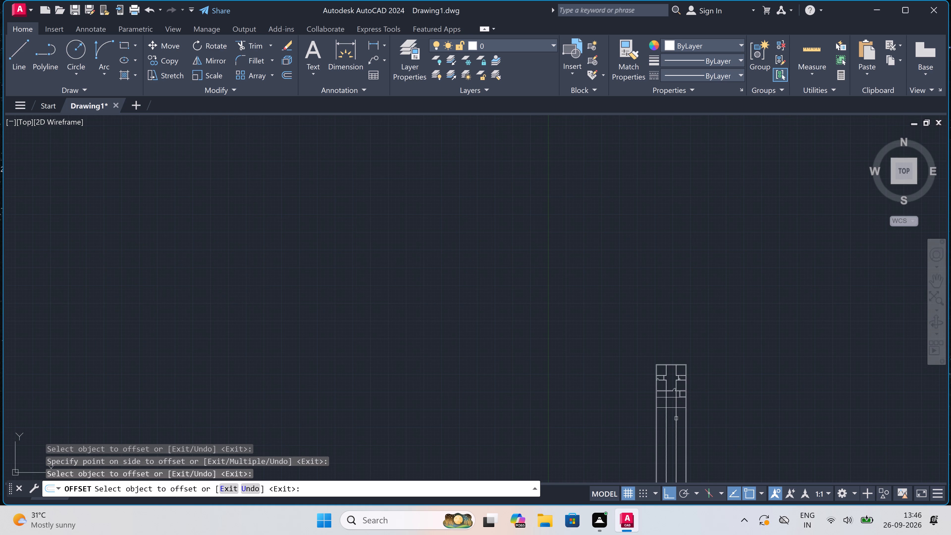
scroll(629, 341, "up", 2)
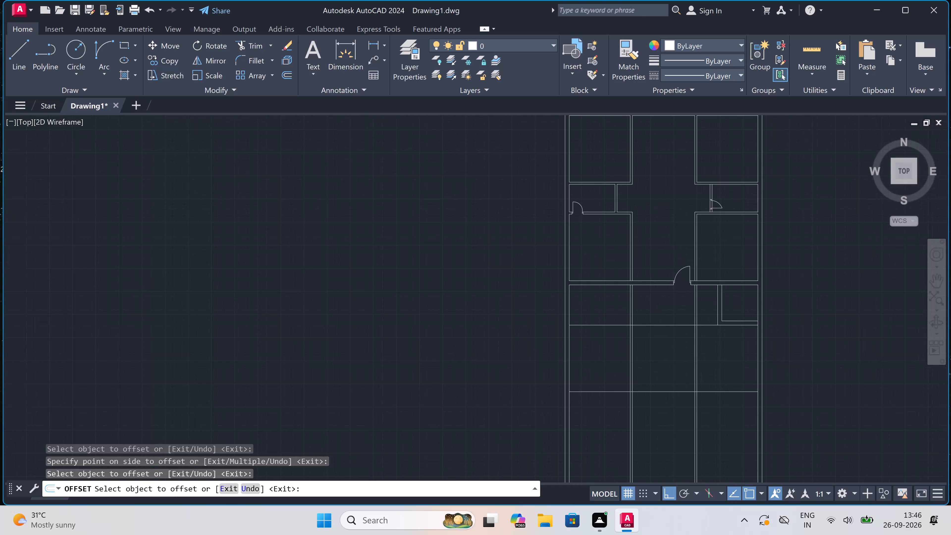
key("Escape")
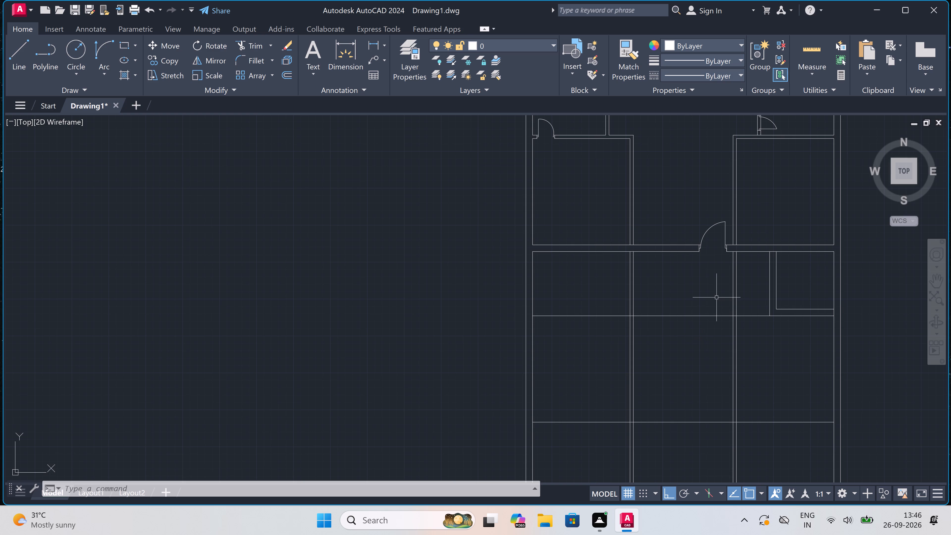
Trim away both pairs of passage wall lines between the cross wall with the door and the small room's outer bottom line.
type("tr")
key("space")
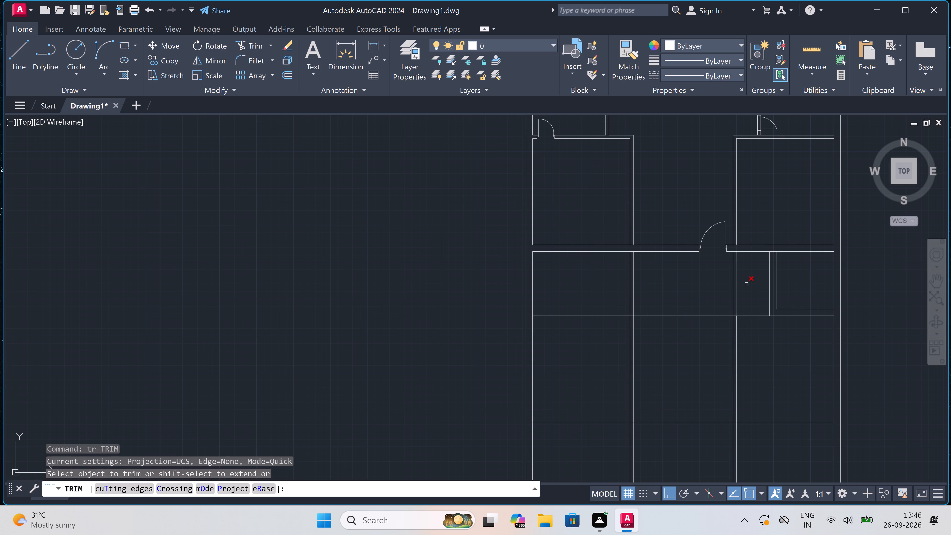
double_click(748, 284)
double_click(562, 289)
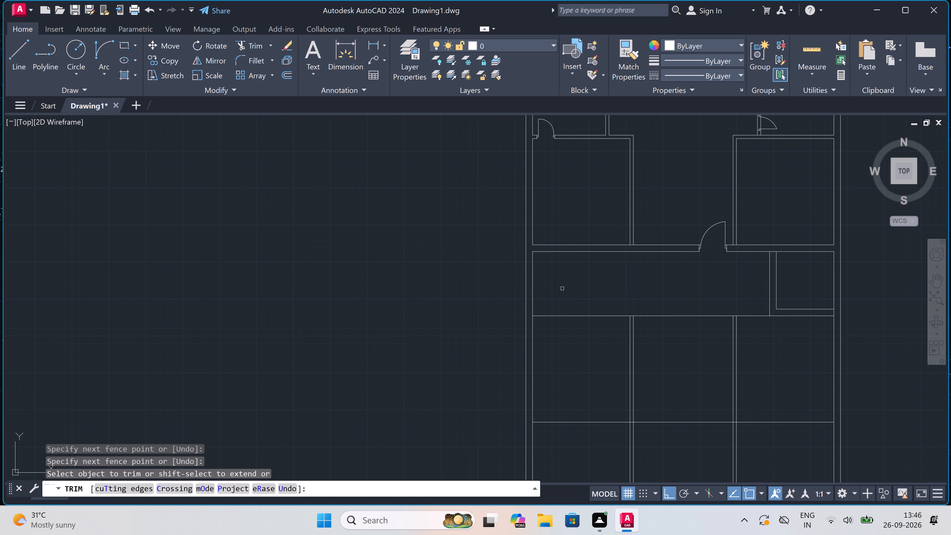
key("Escape")
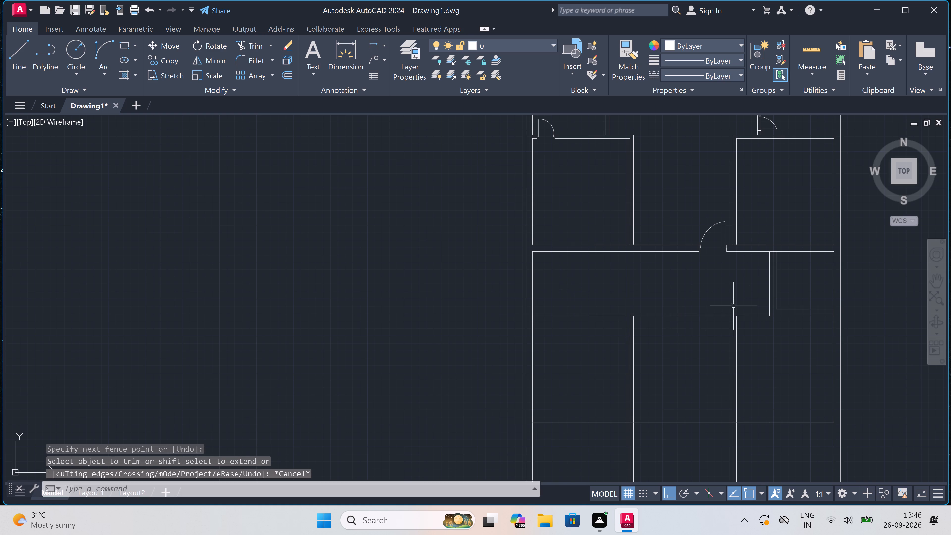
Draw a horizontal line from the small room's inner lower-left corner to the left outer wall's inner line.
key("l")
key("space")
scroll(744, 295, "up", 1)
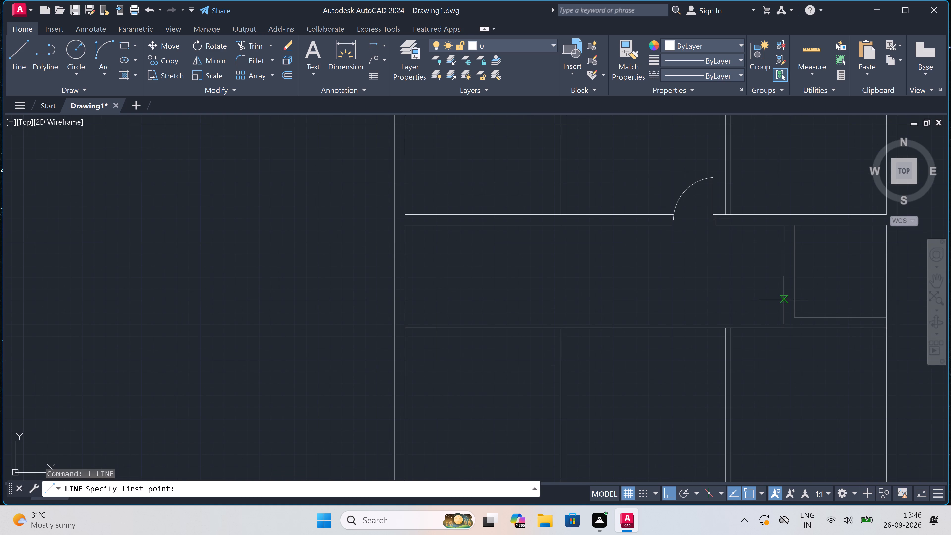
left_click(794, 316)
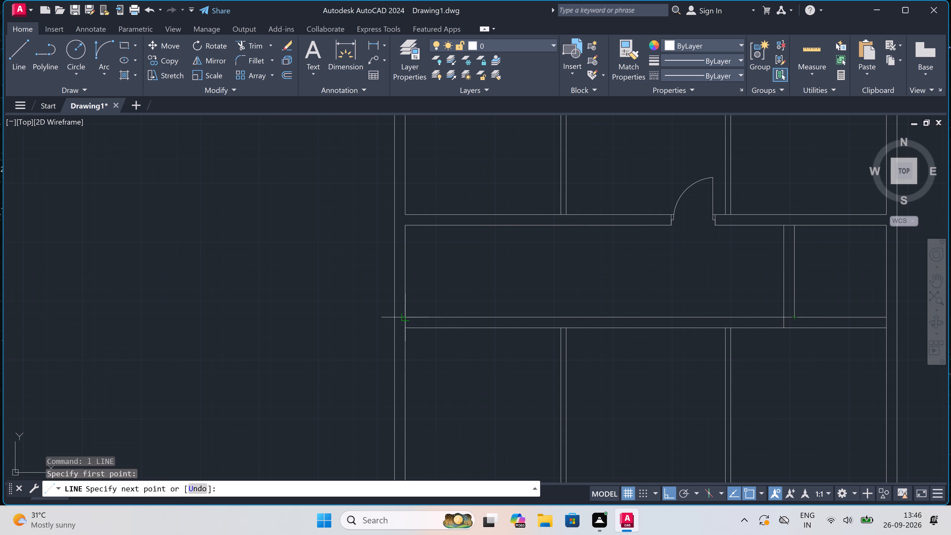
left_click(405, 317)
key("Escape")
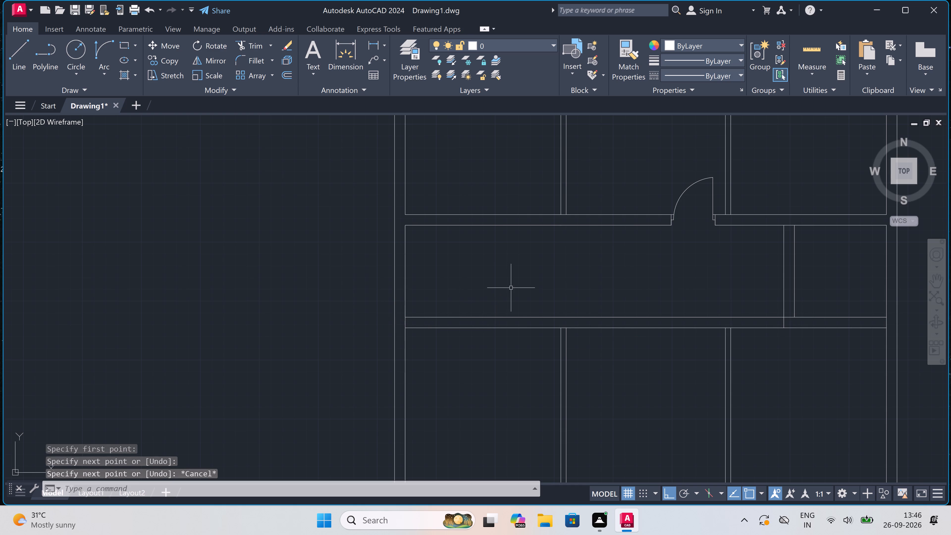
Trim the new cross wall's lower line between the line pairs of both passage walls to open the two junctions.
type("tr")
key("space")
scroll(549, 327, "up", 1)
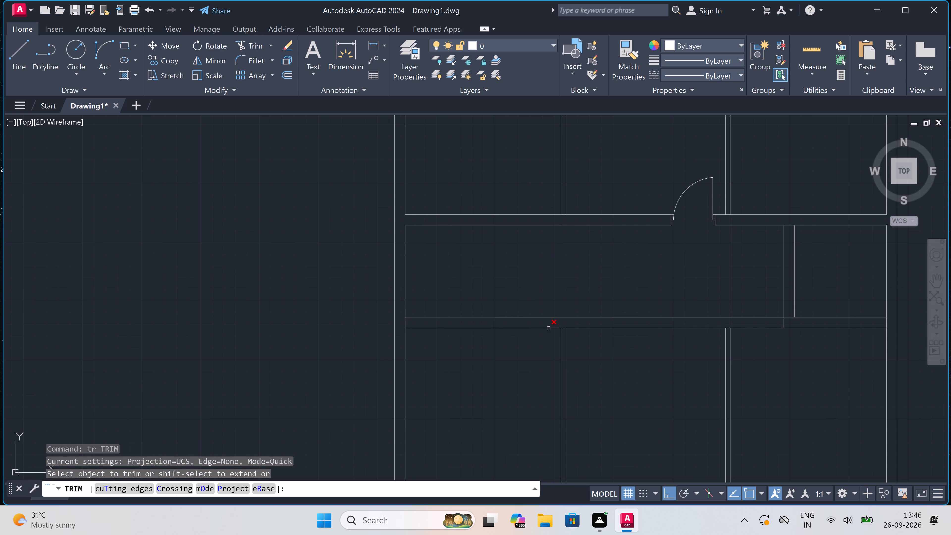
scroll(549, 327, "up", 1)
left_click(582, 329)
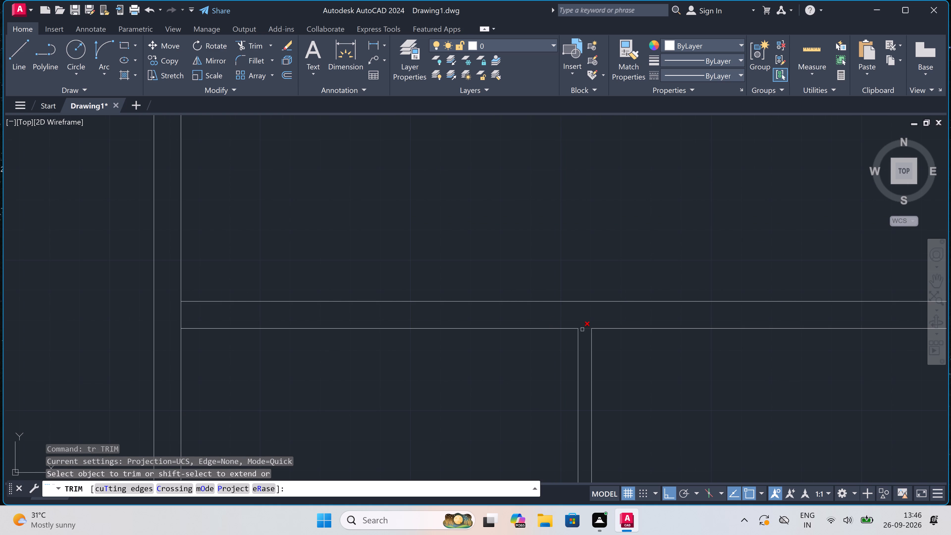
scroll(582, 329, "down", 4)
scroll(650, 330, "up", 3)
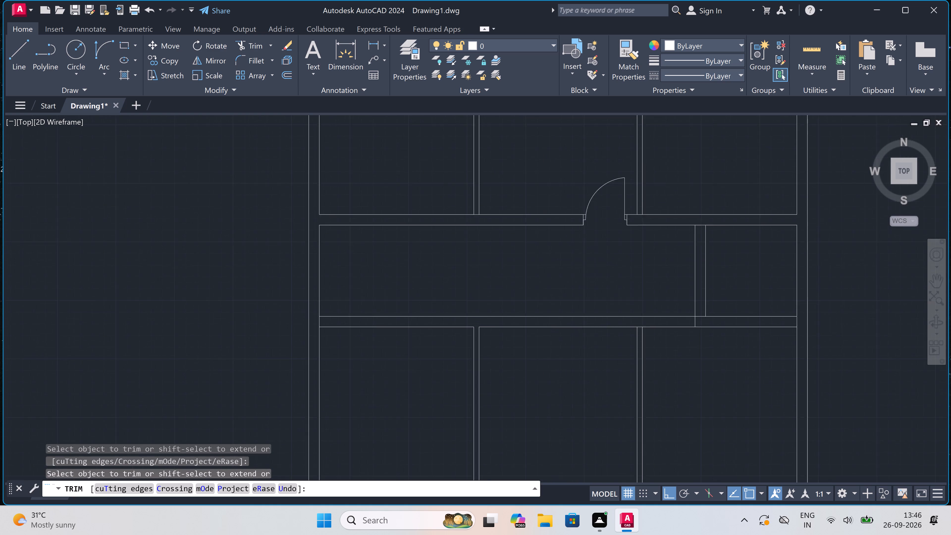
scroll(633, 322, "up", 2)
left_click(633, 322)
left_click(631, 341)
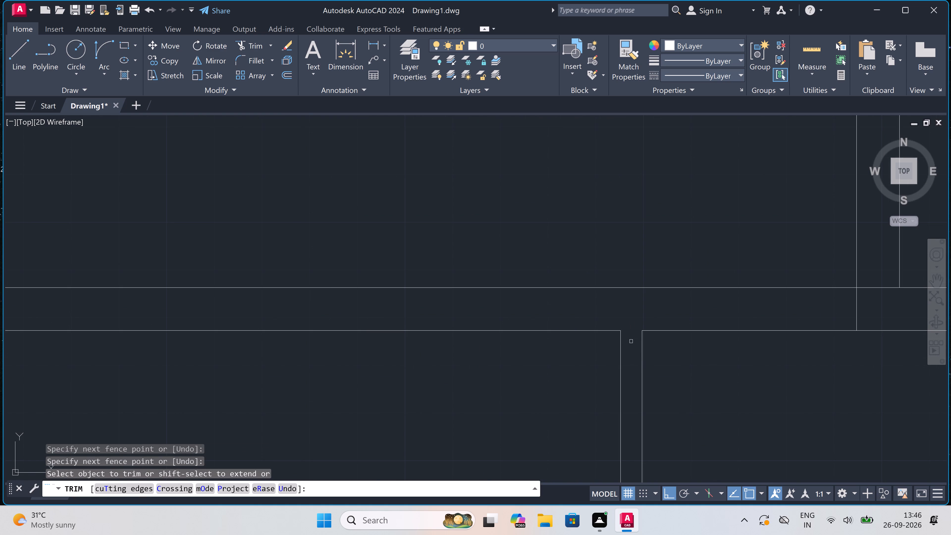
scroll(604, 266, "down", 3)
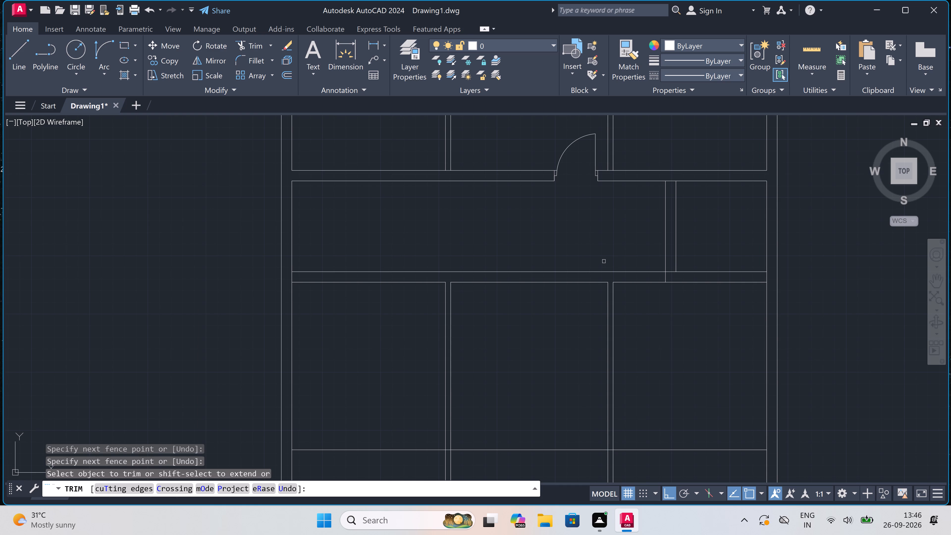
scroll(604, 261, "down", 2)
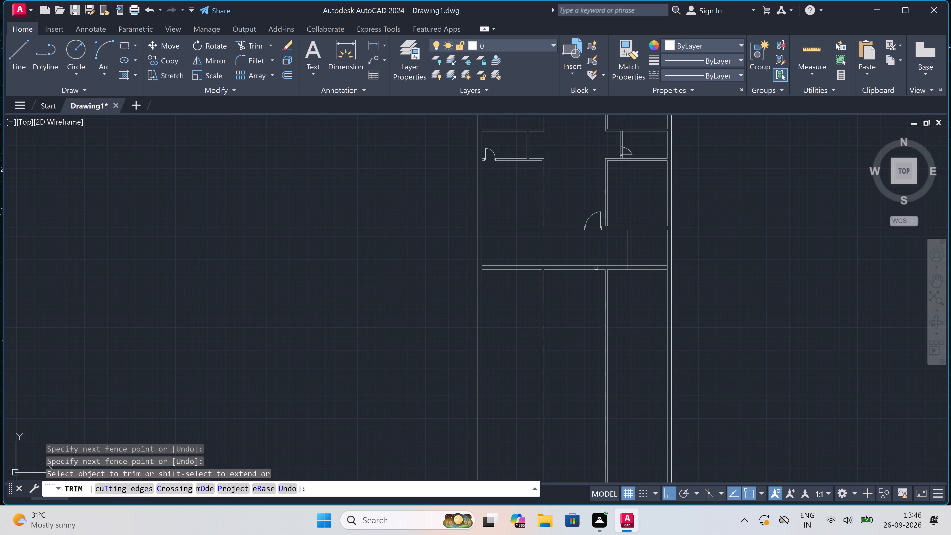
key("Escape")
Draw two vertical jamb lines across the new cross wall, between the passage's left and right walls.
scroll(590, 251, "up", 1)
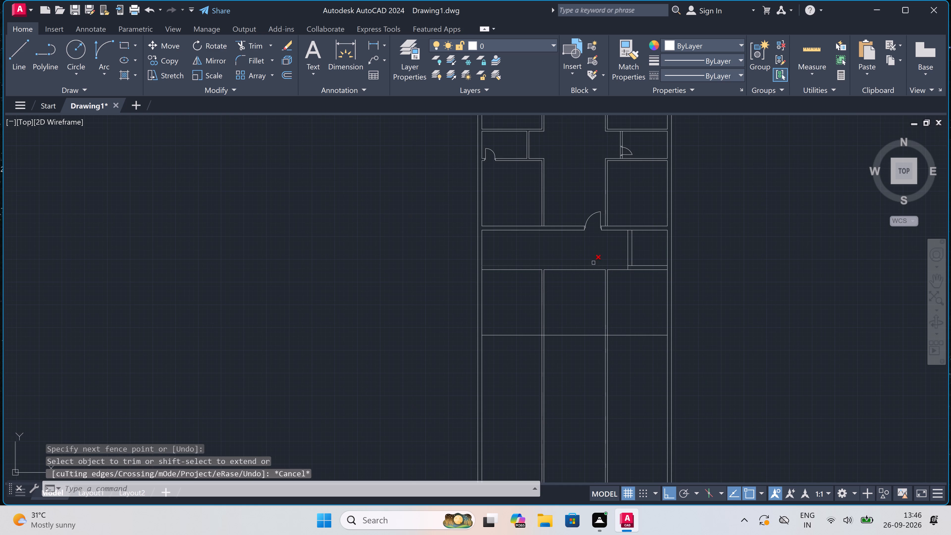
scroll(590, 251, "up", 2)
type("l")
key("space")
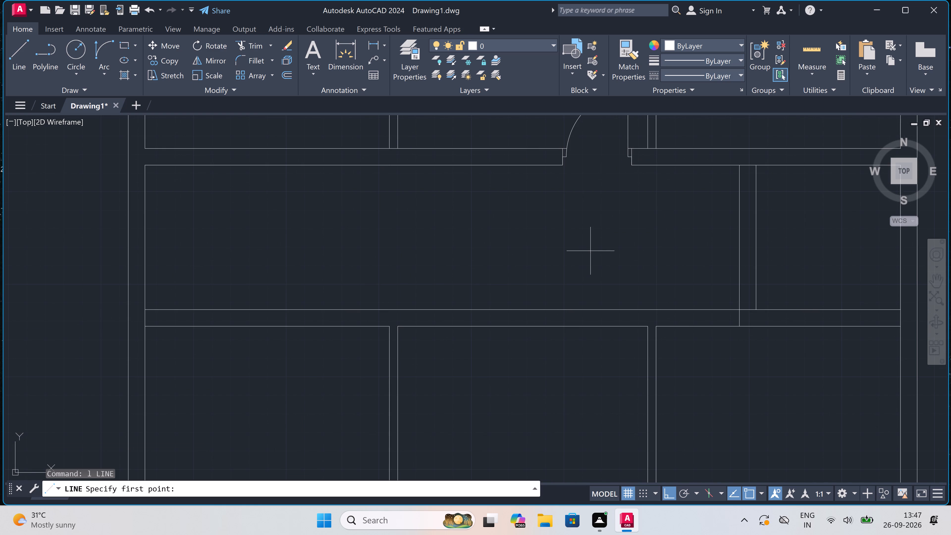
scroll(633, 316, "up", 1)
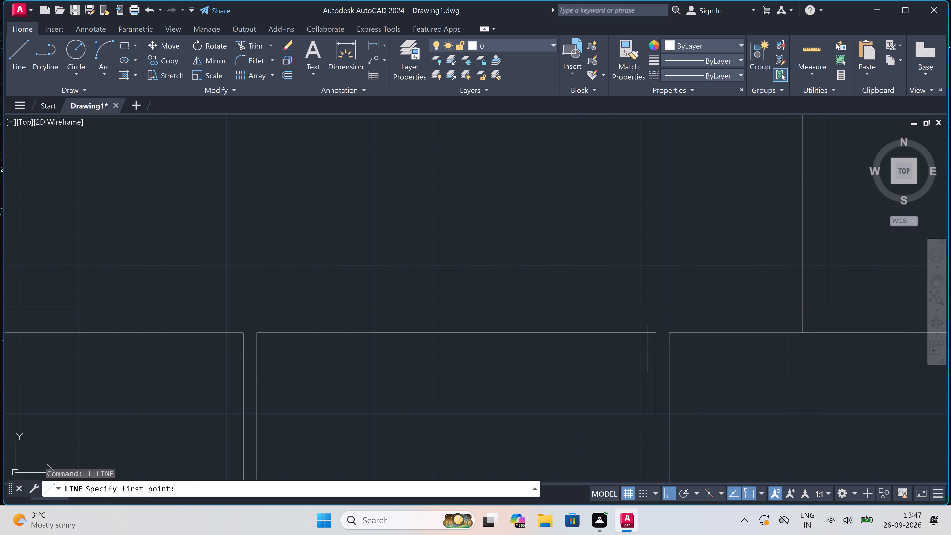
left_click(635, 331)
left_click(632, 310)
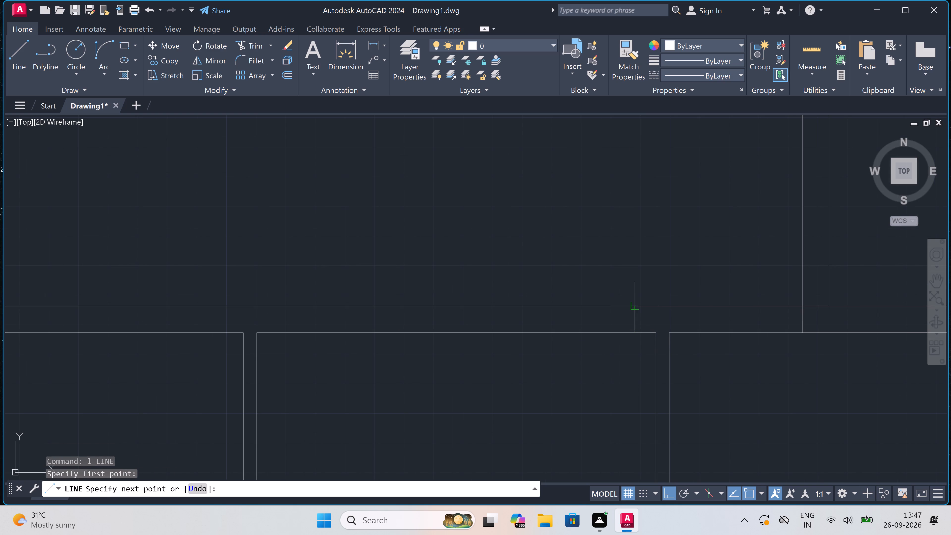
key("Escape")
key("space")
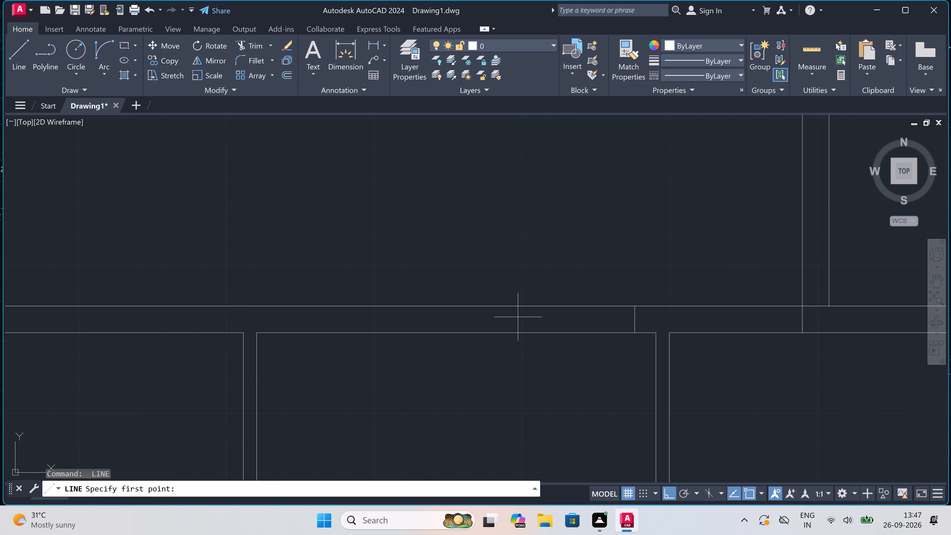
left_click(471, 305)
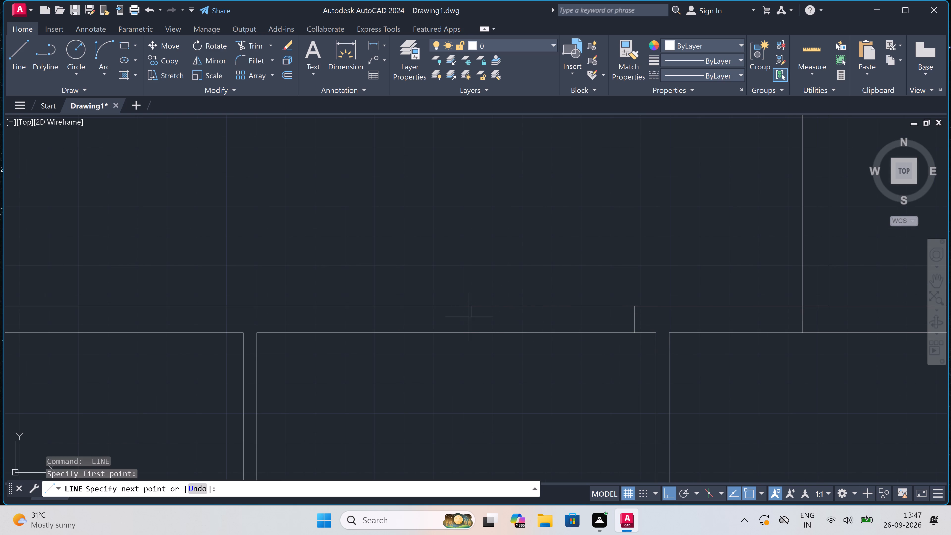
left_click(471, 333)
key("Escape")
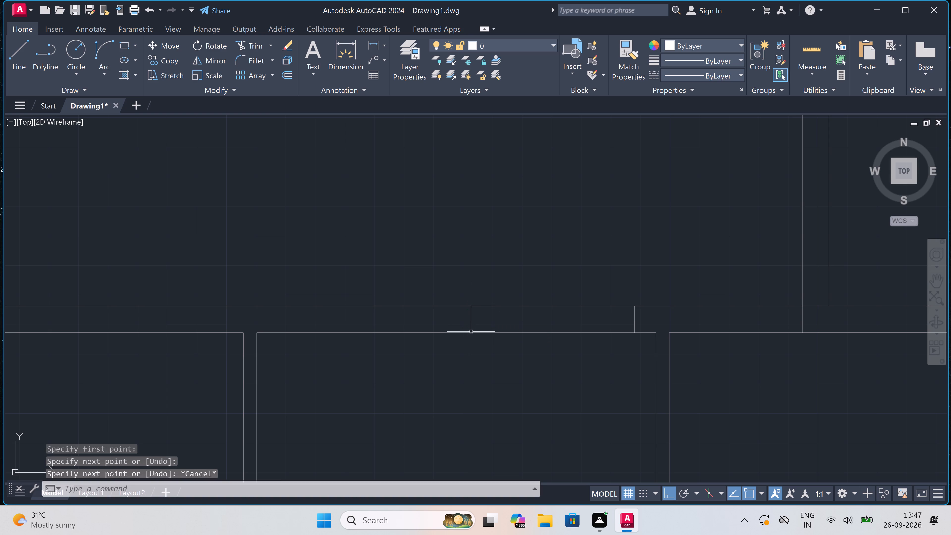
Trim both cross-wall lines between the two jamb lines to form the passage opening.
key("t")
key("r")
key("space")
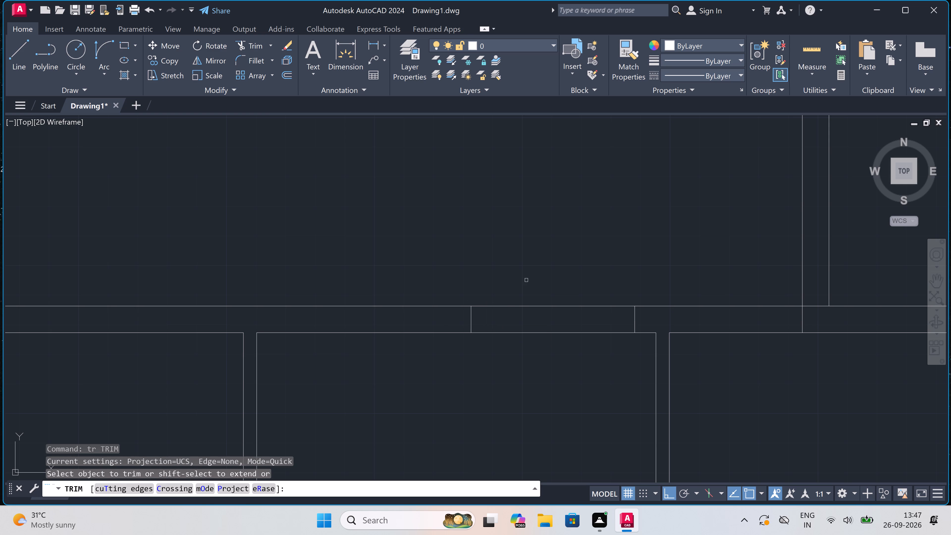
left_click(526, 280)
double_click(524, 336)
key("Escape")
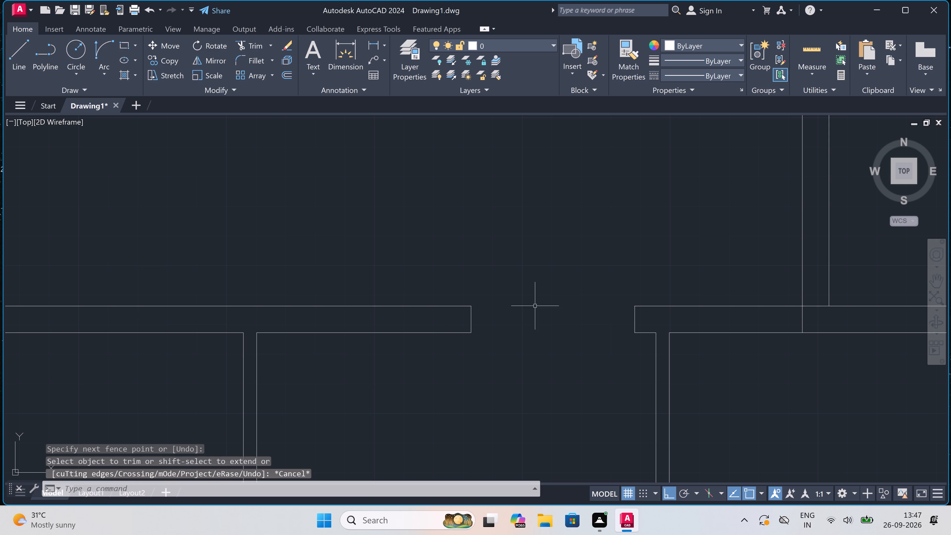
Trim the overlapping lines where the small room's side wall meets the cross walls below and above it.
scroll(540, 295, "down", 3)
scroll(586, 295, "up", 3)
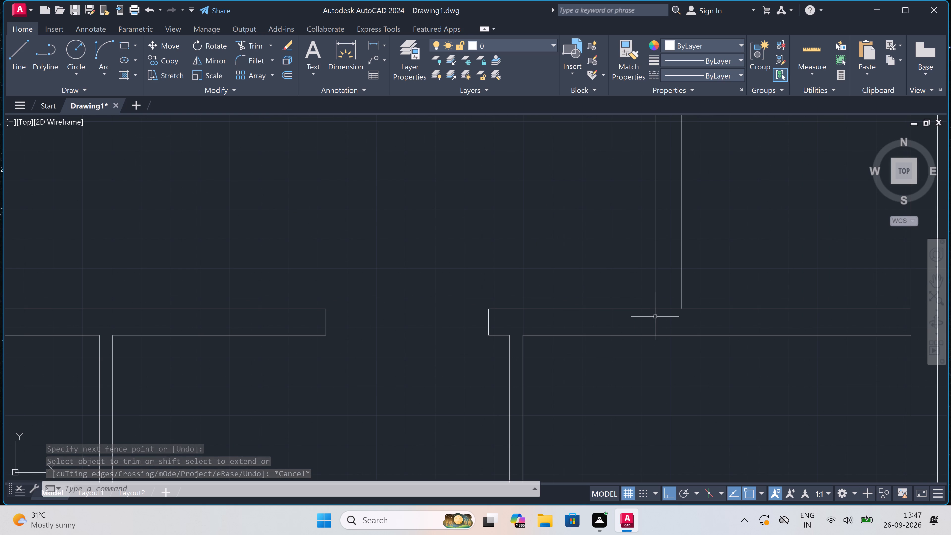
key("Escape")
type("tr")
key("space")
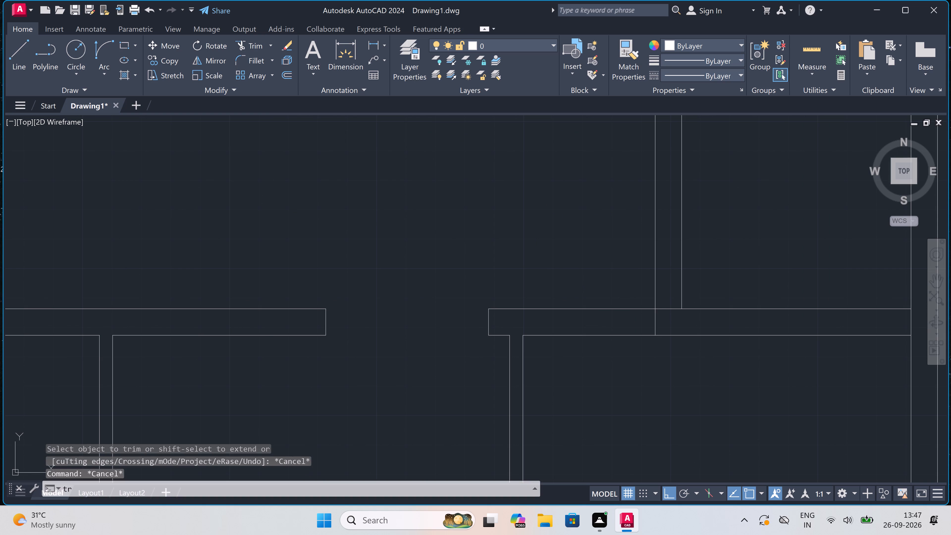
left_click(660, 320)
left_click(639, 322)
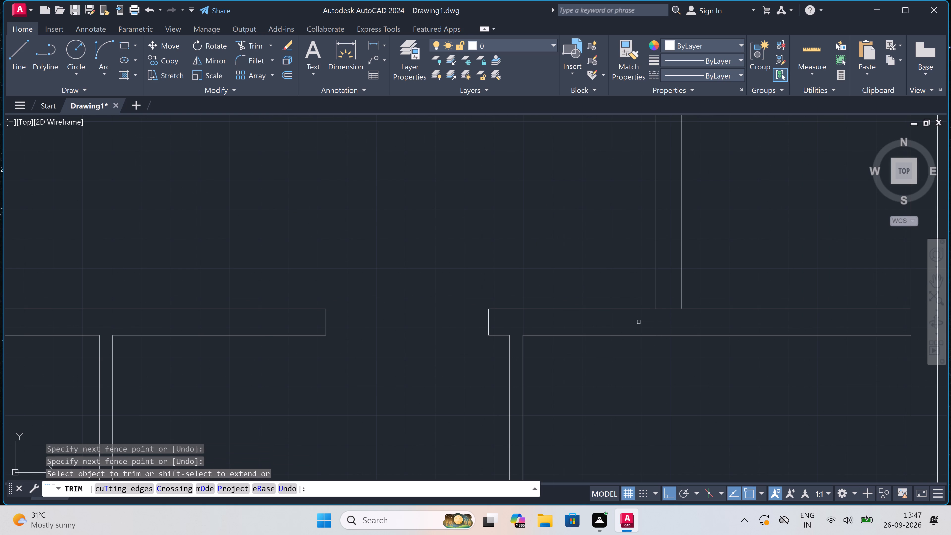
left_click(664, 314)
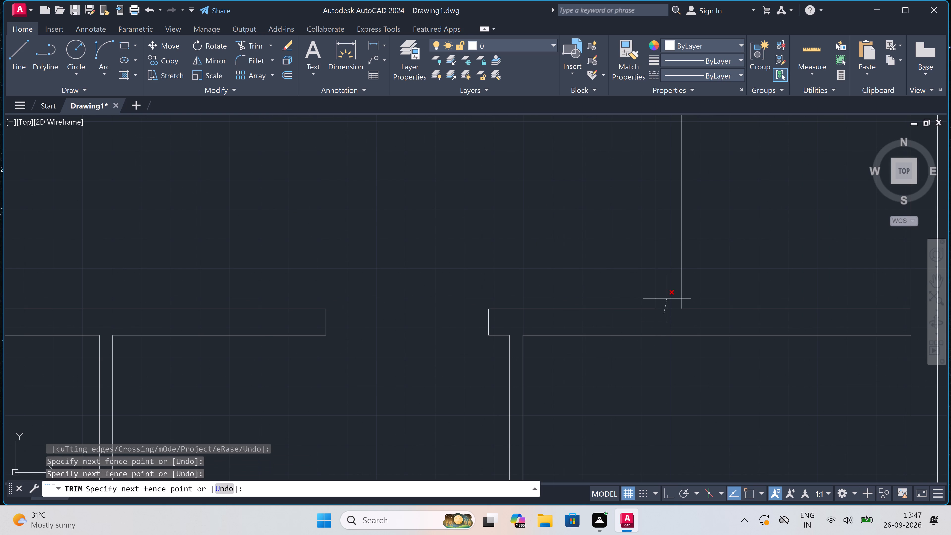
left_click(667, 298)
scroll(667, 298, "down", 3)
scroll(666, 215, "up", 2)
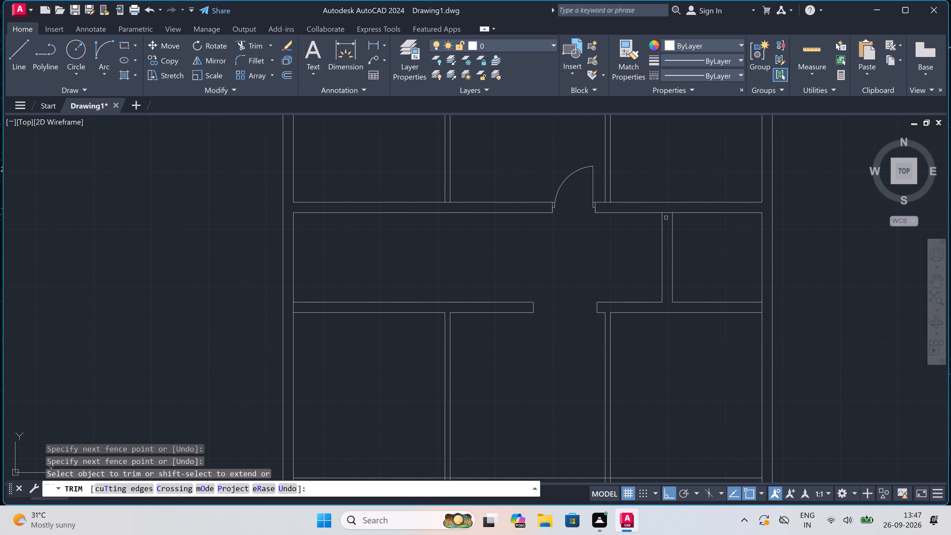
left_click(666, 204)
triple_click(666, 246)
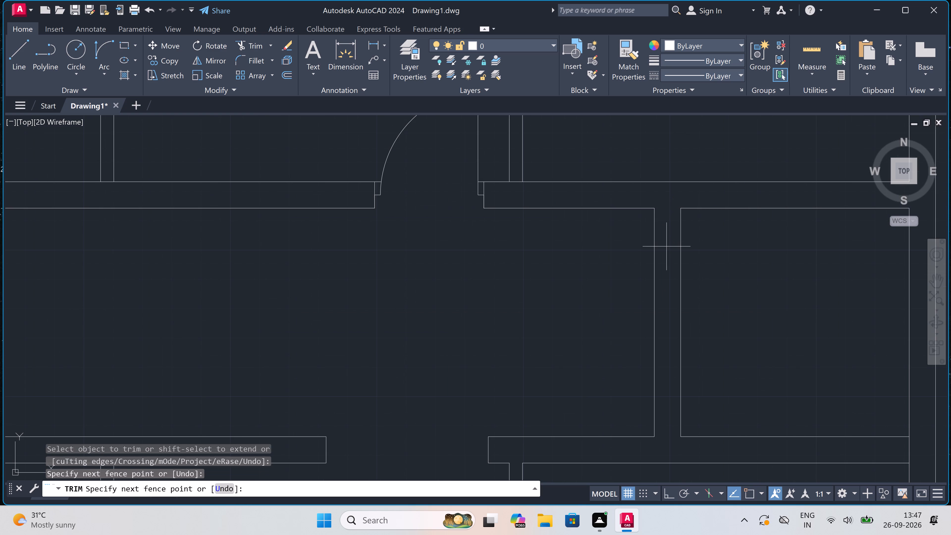
key("Escape")
Draw two horizontal jamb lines across the small room's side wall, one near its upper end and one near its lower end.
key("l")
key("space")
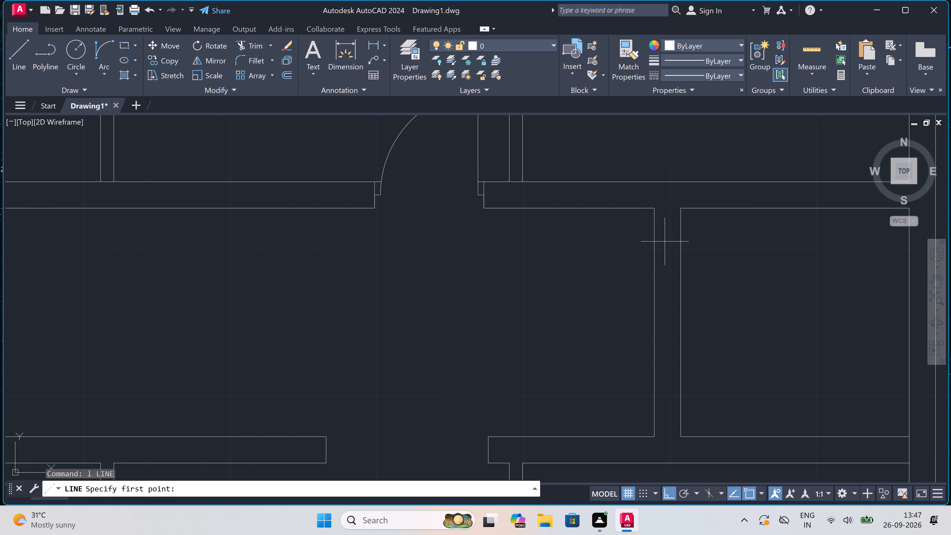
left_click(654, 253)
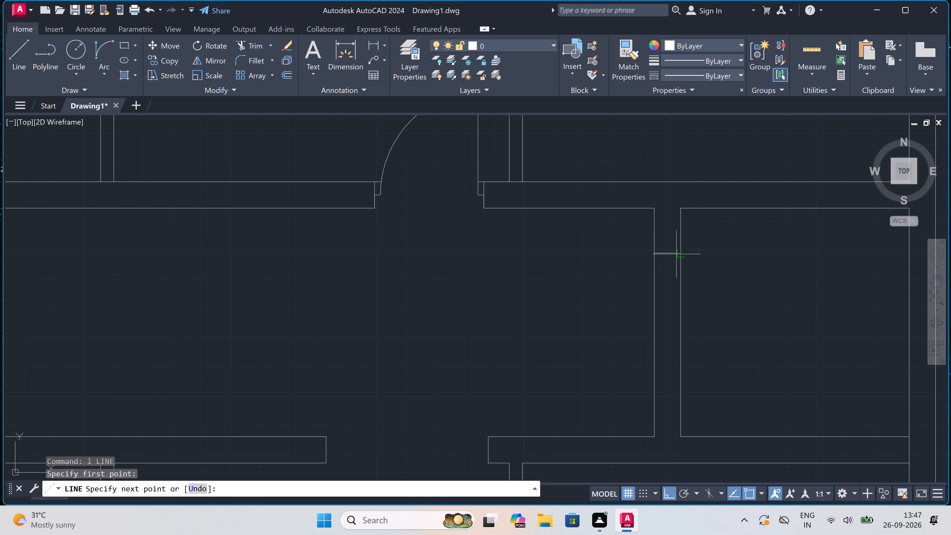
left_click(676, 254)
key("Escape")
key("space")
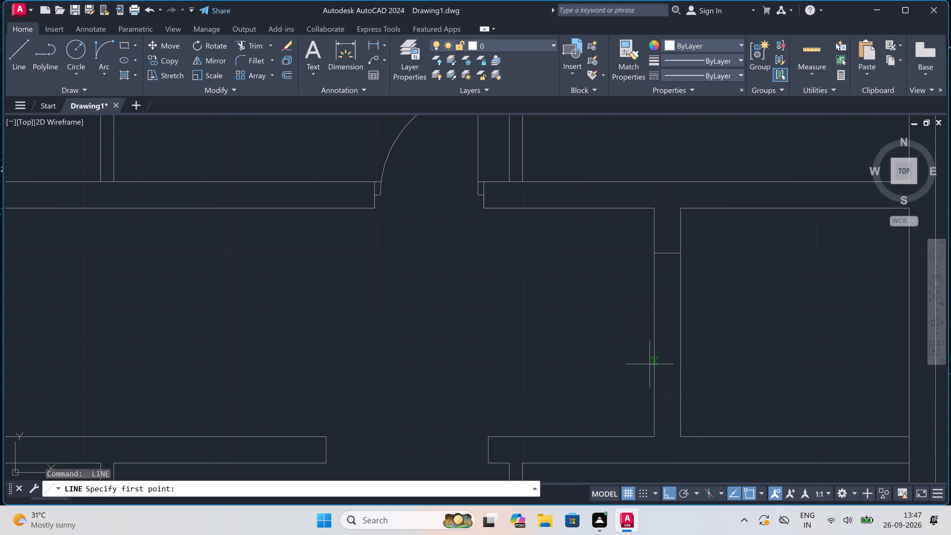
left_click(652, 386)
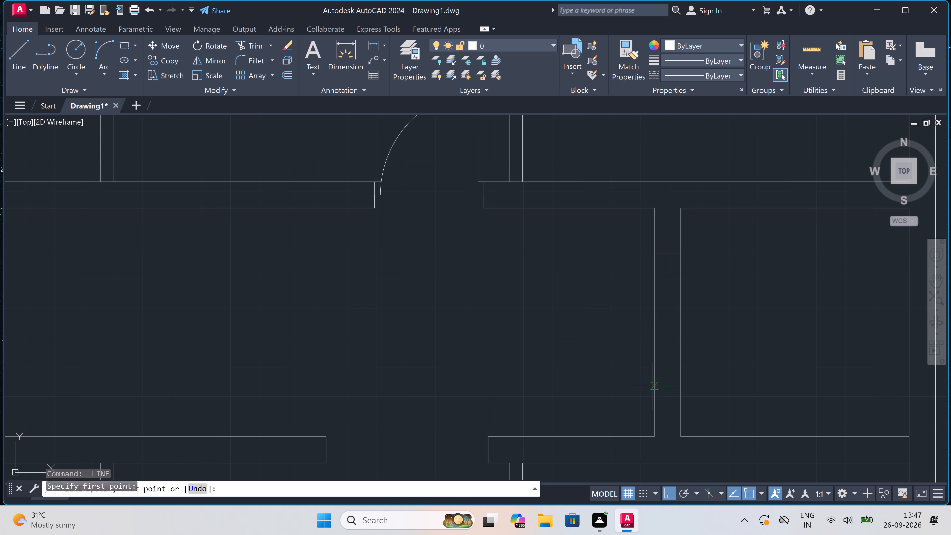
left_click(681, 385)
key("Escape")
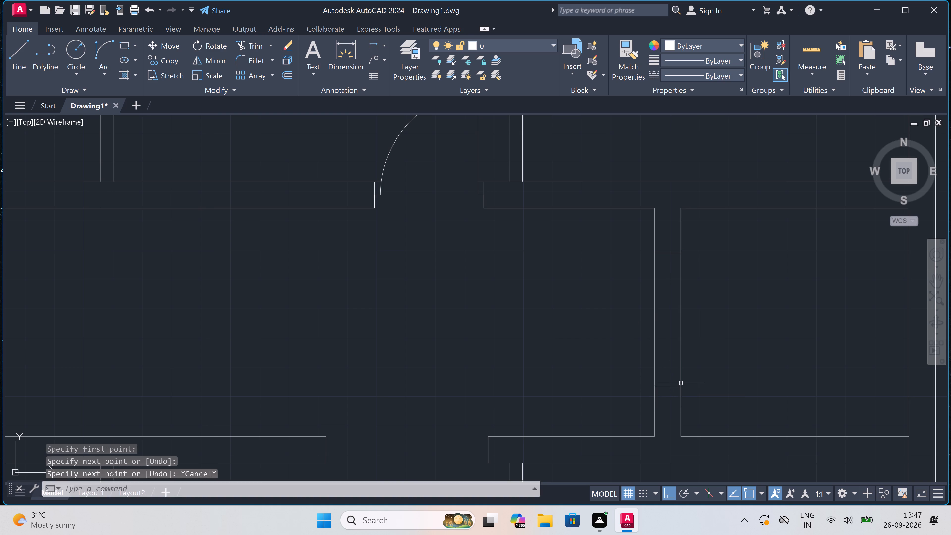
Trim both side-wall lines between the two jamb lines to form the small room's door opening.
key("t")
key("r")
key("space")
left_click(705, 325)
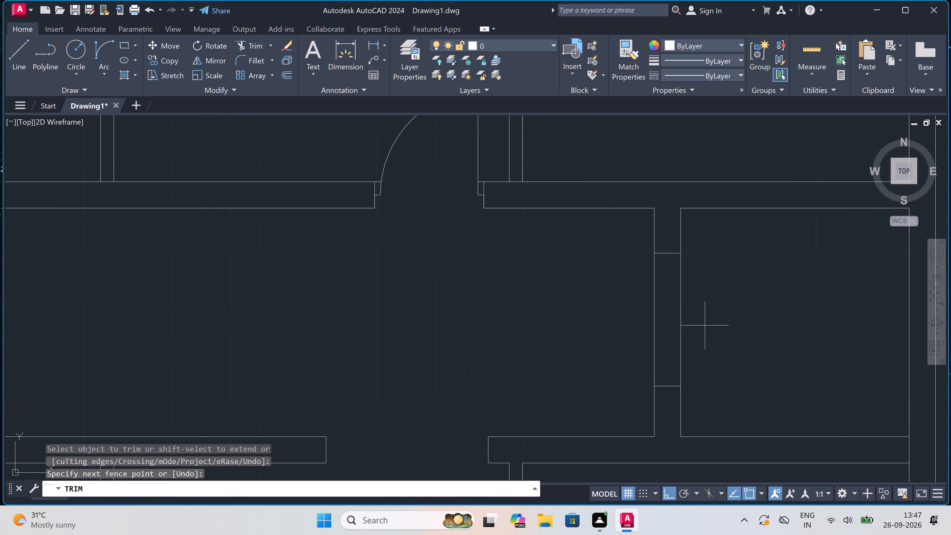
left_click(613, 325)
key("Escape")
Draw a vertical line through the small room's door opening, joining the midpoints of the upper and lower jamb lines.
key("l")
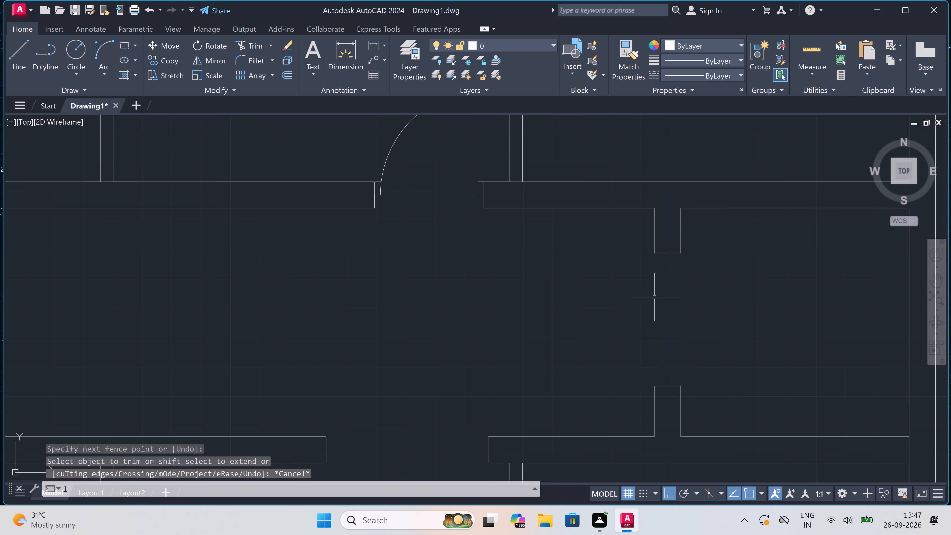
key("space")
left_click_drag(668, 250, 668, 253)
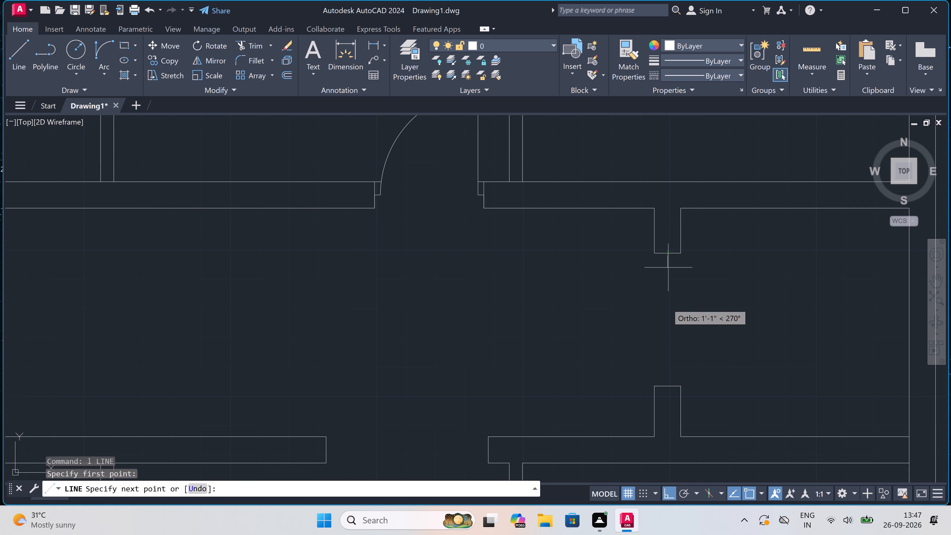
left_click(664, 394)
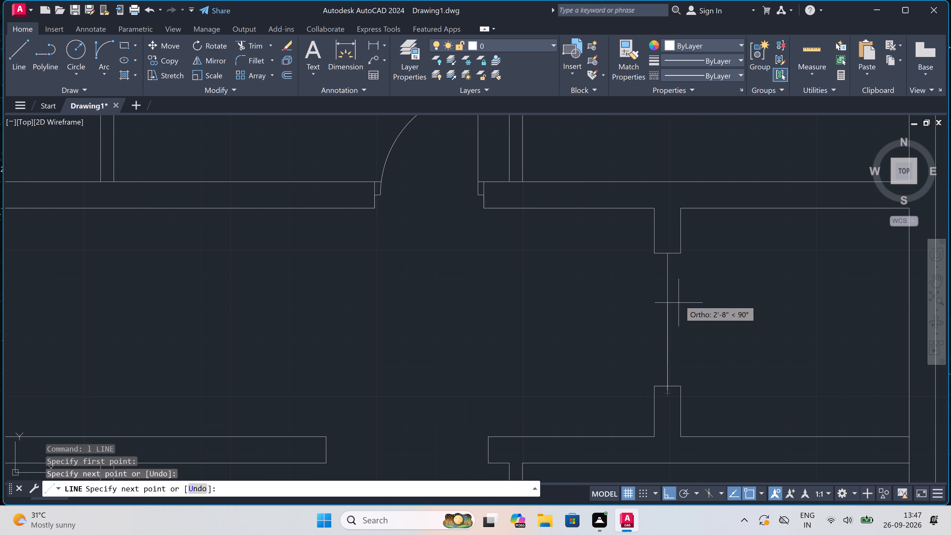
key("ctrl+z")
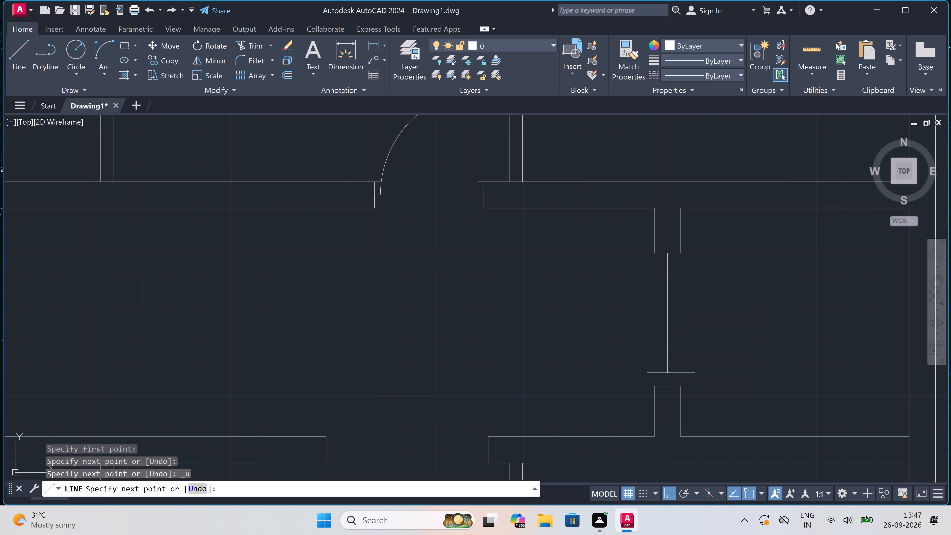
left_click(666, 386)
key("Escape")
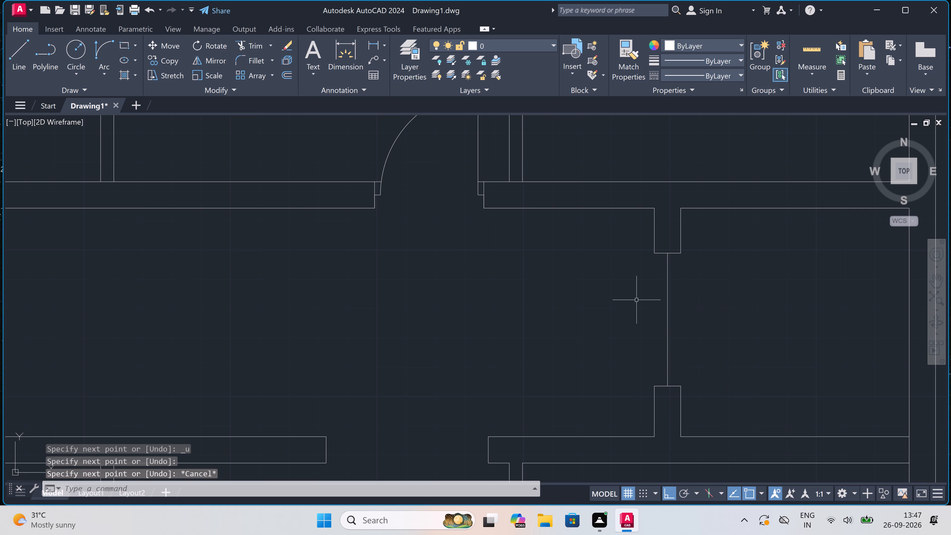
Offset both segments of the horizontal line across the space below the cross wall 4.5" downward to form a partition.
scroll(635, 300, "down", 6)
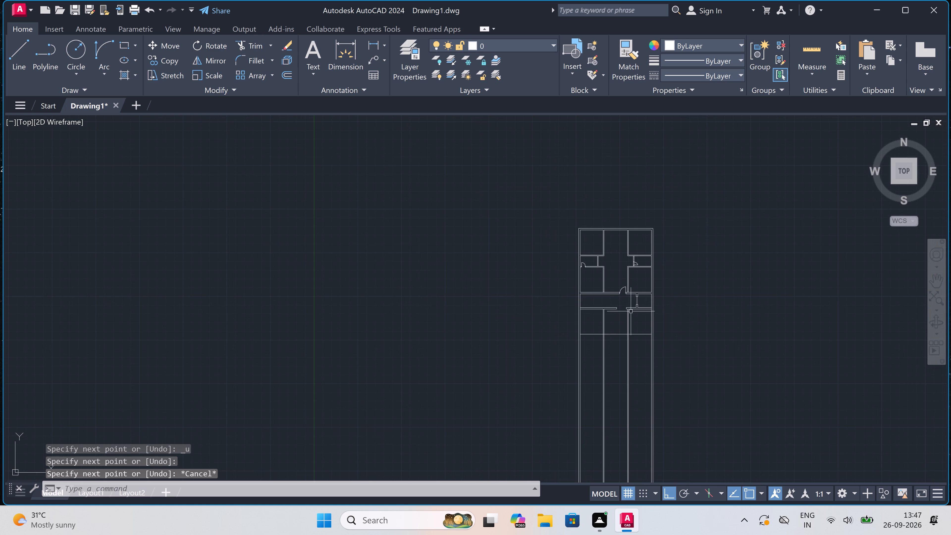
scroll(635, 318, "up", 3)
key("o")
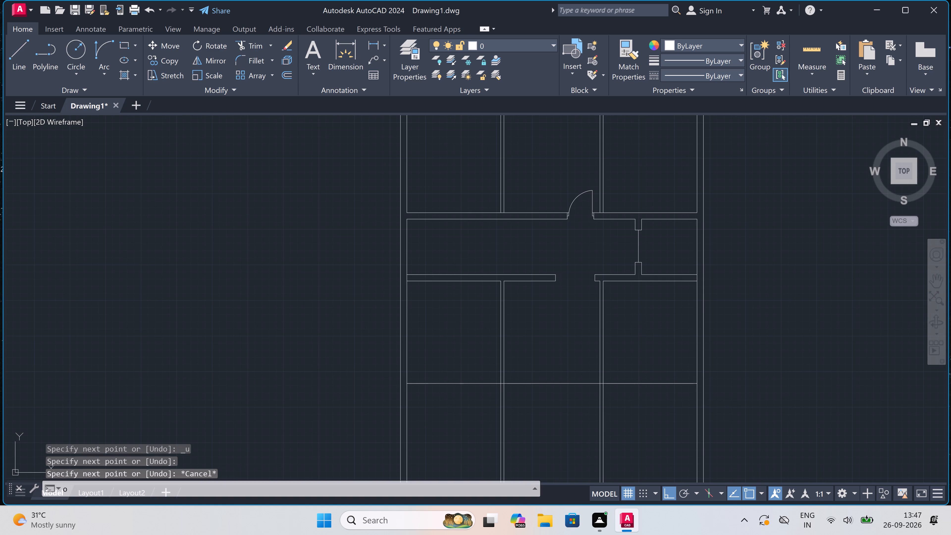
key("space")
left_click_drag(637, 383, 637, 387)
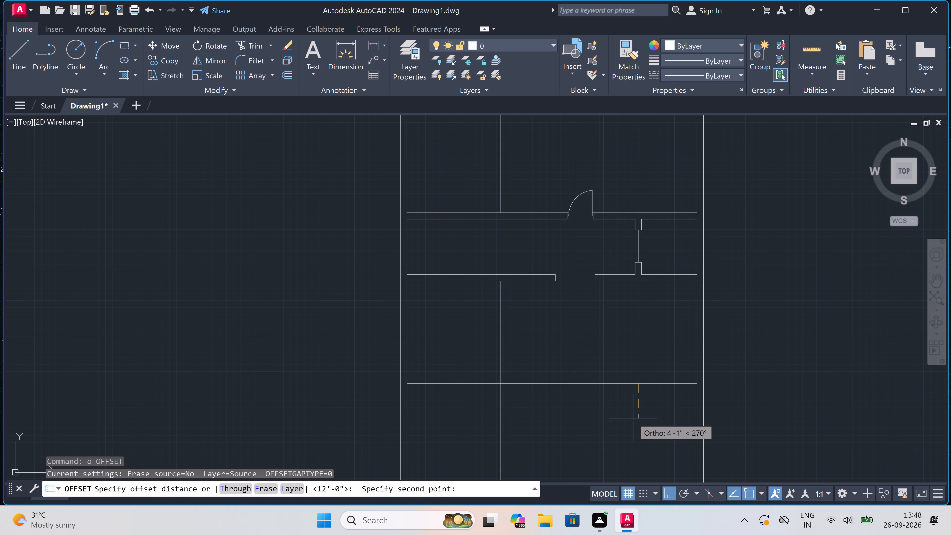
type("4.5\"")
key("space")
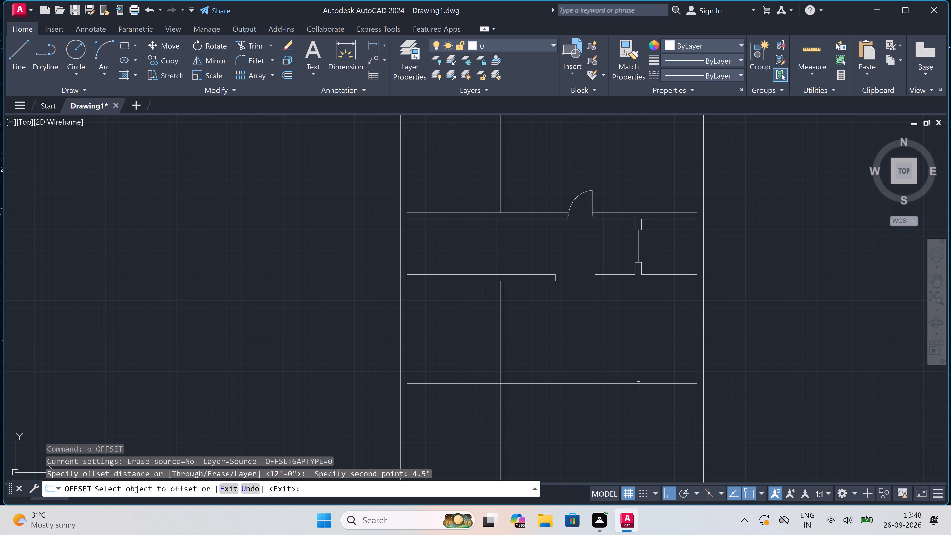
left_click(638, 384)
left_click_drag(638, 386, 638, 389)
left_click(636, 410)
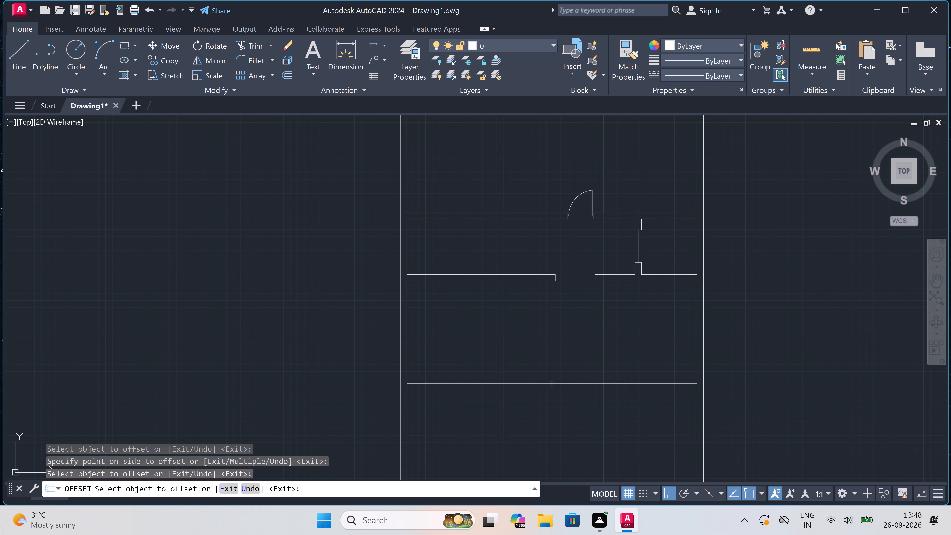
left_click_drag(551, 384, 550, 389)
left_click(547, 400)
scroll(669, 384, "up", 2)
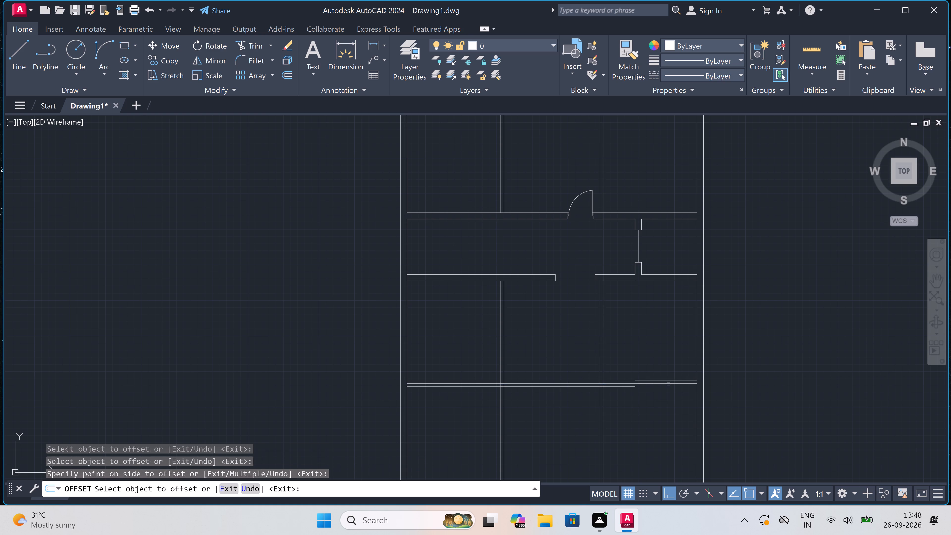
scroll(669, 384, "up", 1)
left_click(670, 383)
left_click(665, 421)
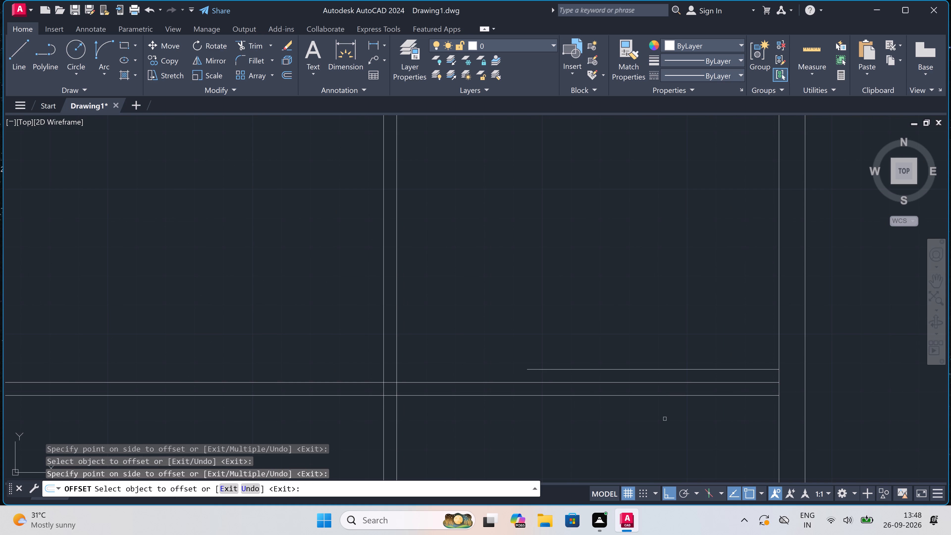
key("Escape")
Delete the stray short offset line just above the new partition beside the outer wall.
left_click(651, 369)
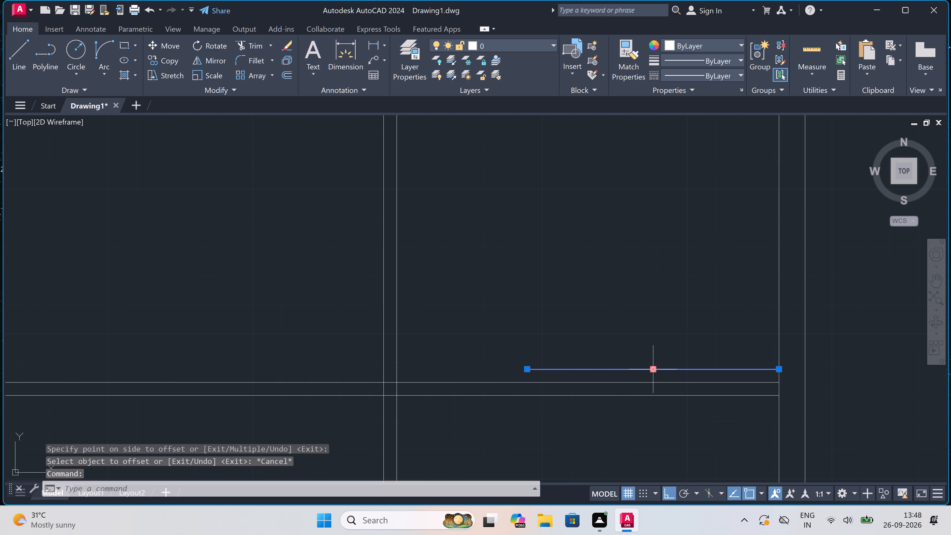
key("Delete")
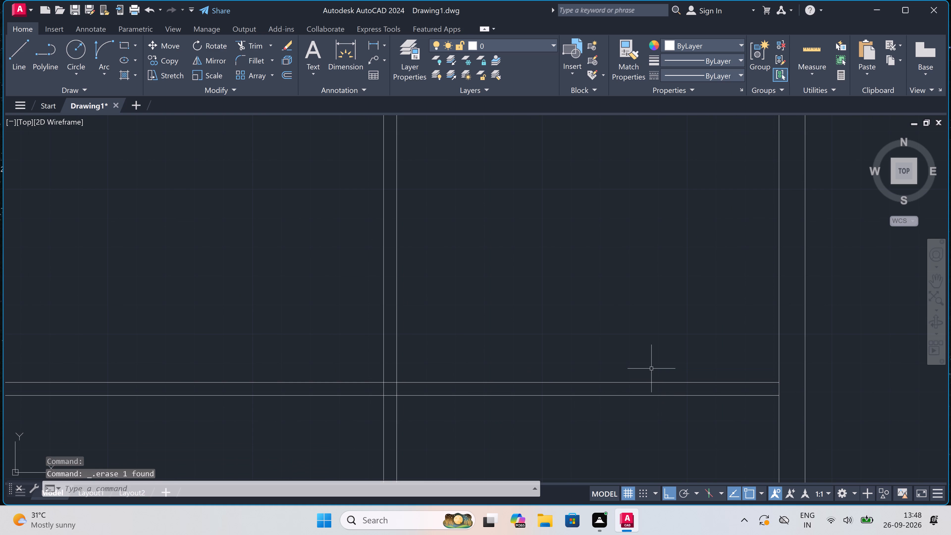
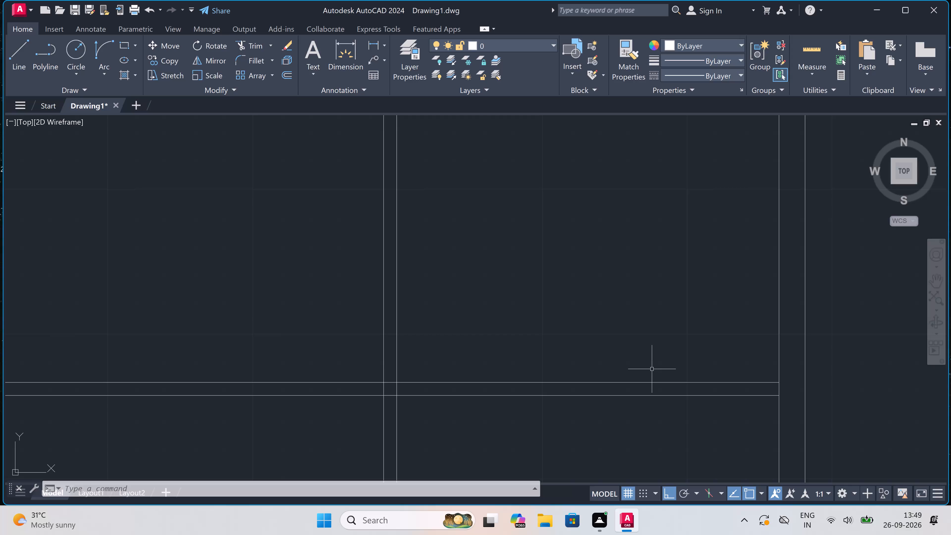
Draw a line from the upper door's left jamb down to the lower passage wall's bottom face, then across to that wall's end corner.
scroll(652, 369, "down", 3)
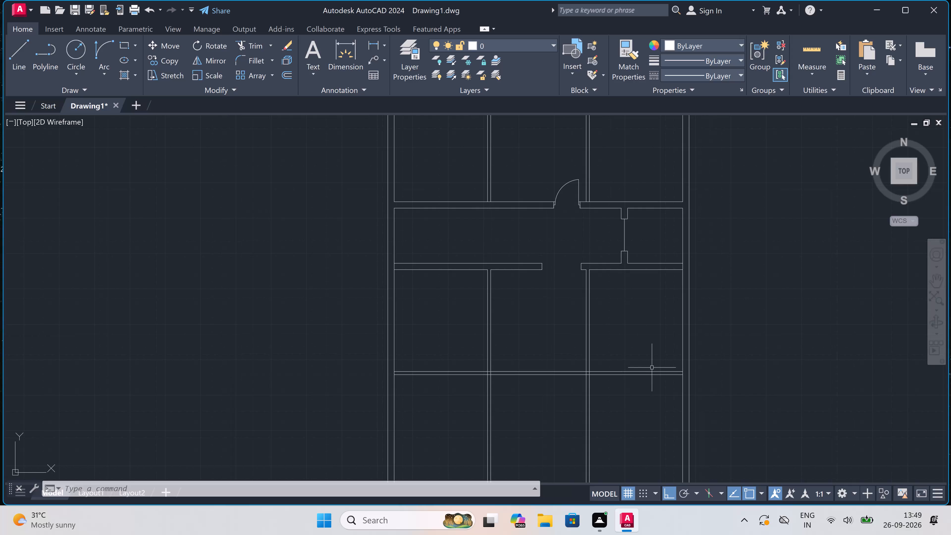
scroll(652, 367, "up", 2)
scroll(652, 367, "down", 1)
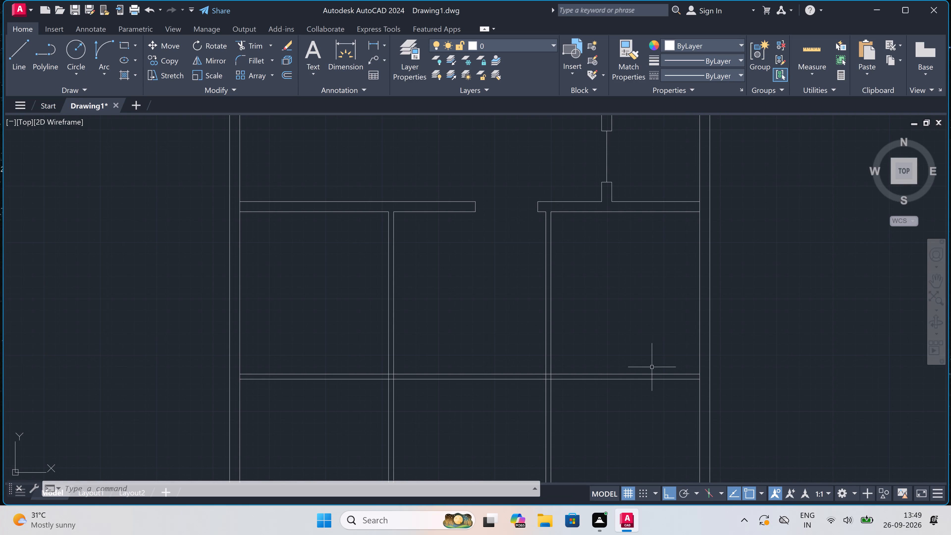
scroll(652, 367, "down", 1)
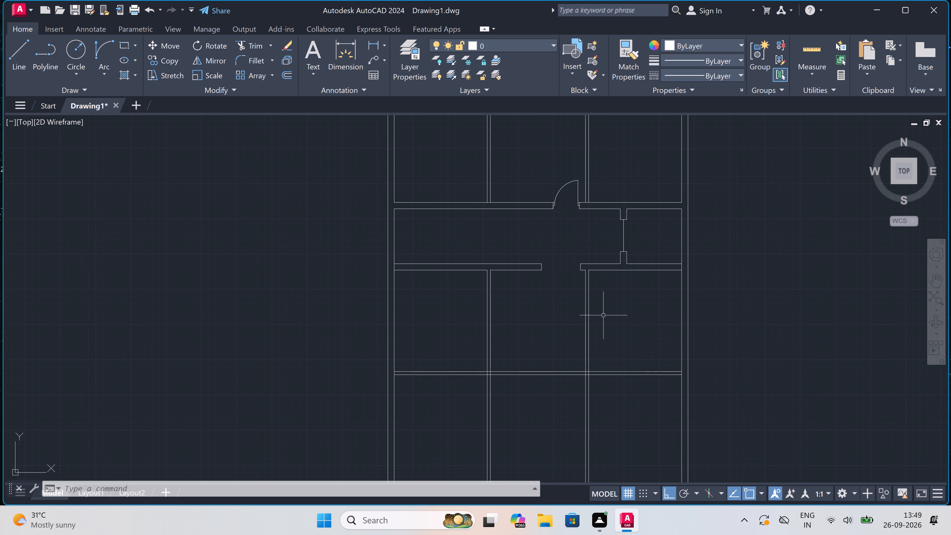
scroll(606, 313, "up", 1)
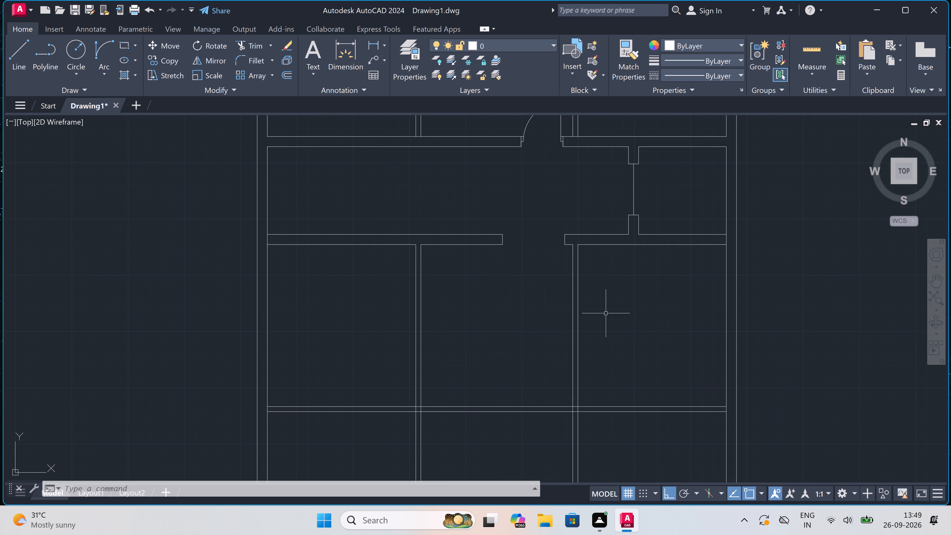
scroll(606, 313, "down", 1)
scroll(597, 287, "down", 1)
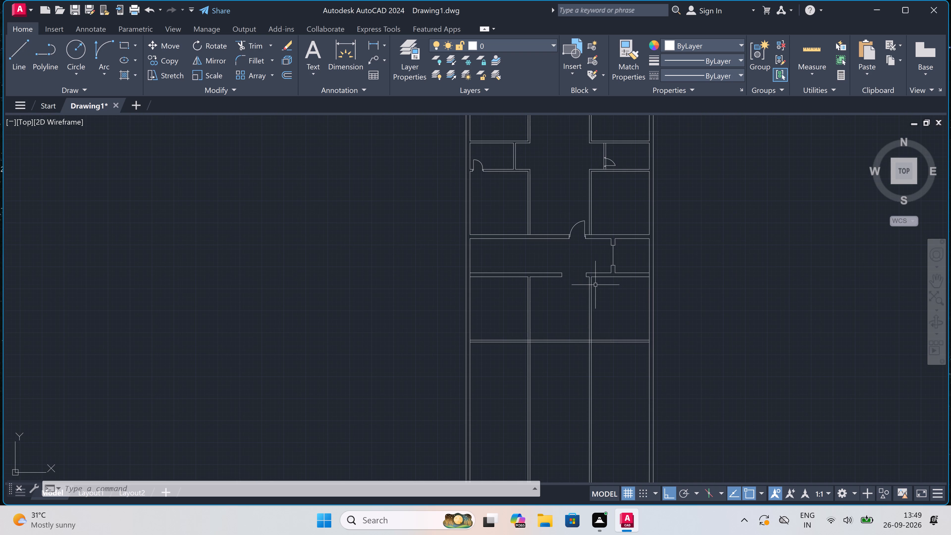
scroll(589, 261, "up", 3)
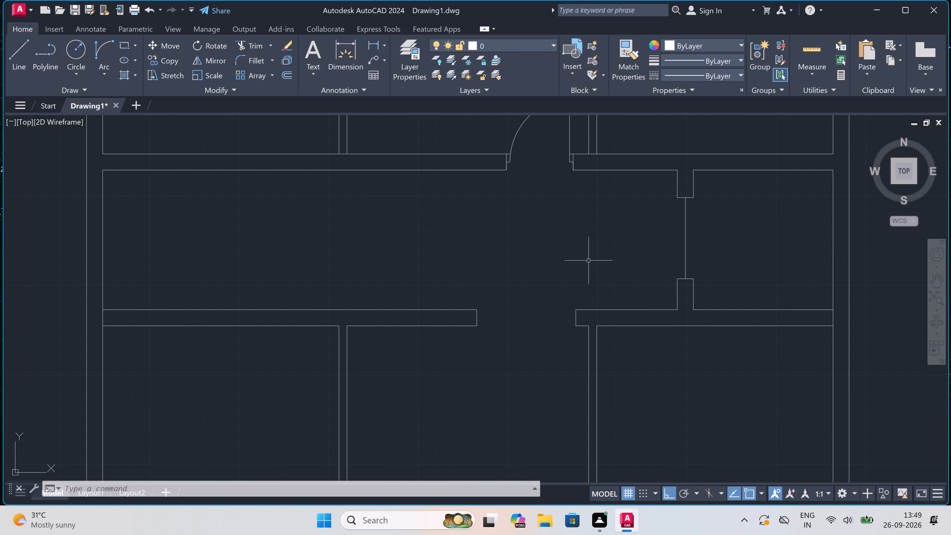
type("l")
key("space")
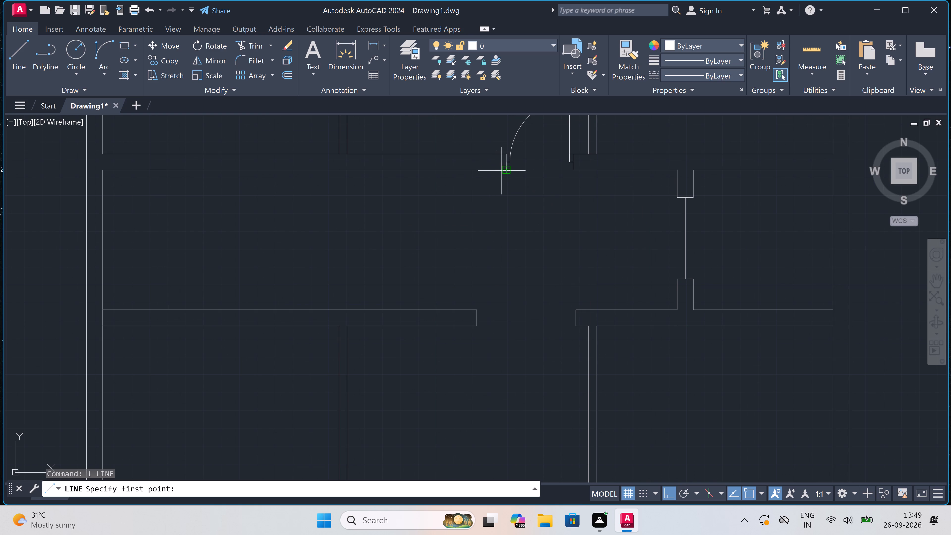
left_click(508, 172)
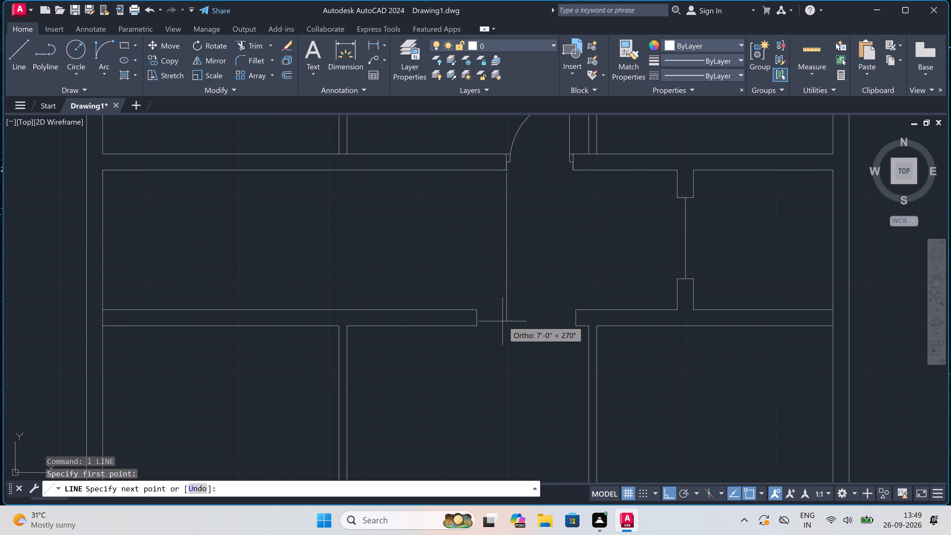
scroll(502, 321, "up", 3)
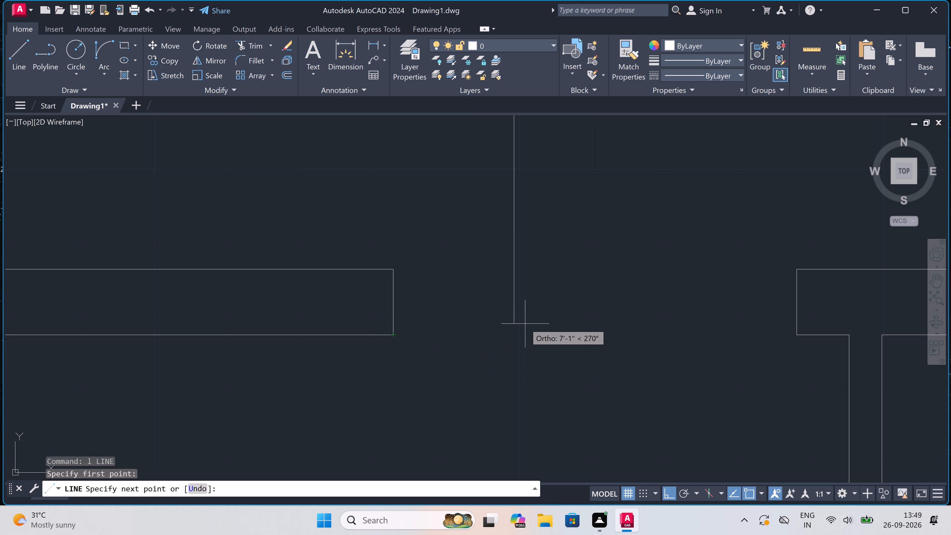
left_click(513, 335)
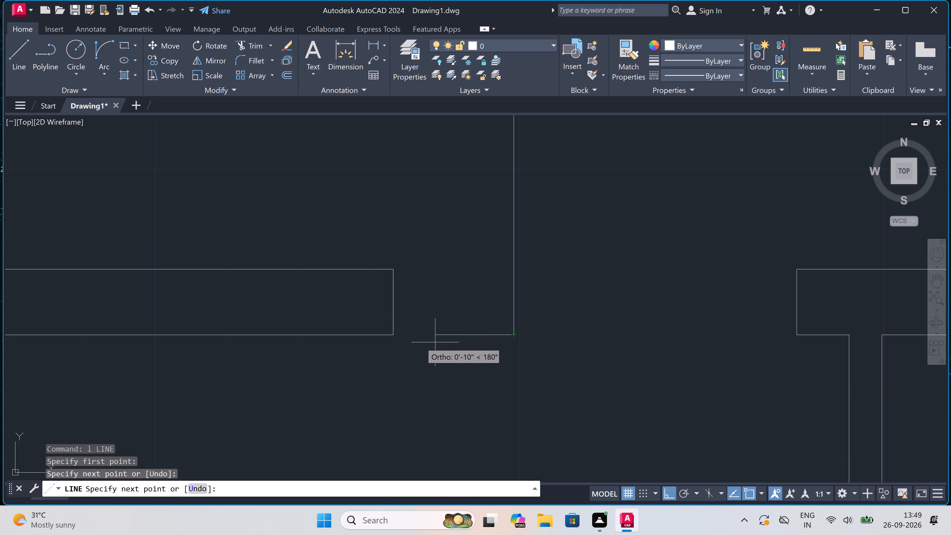
left_click(395, 334)
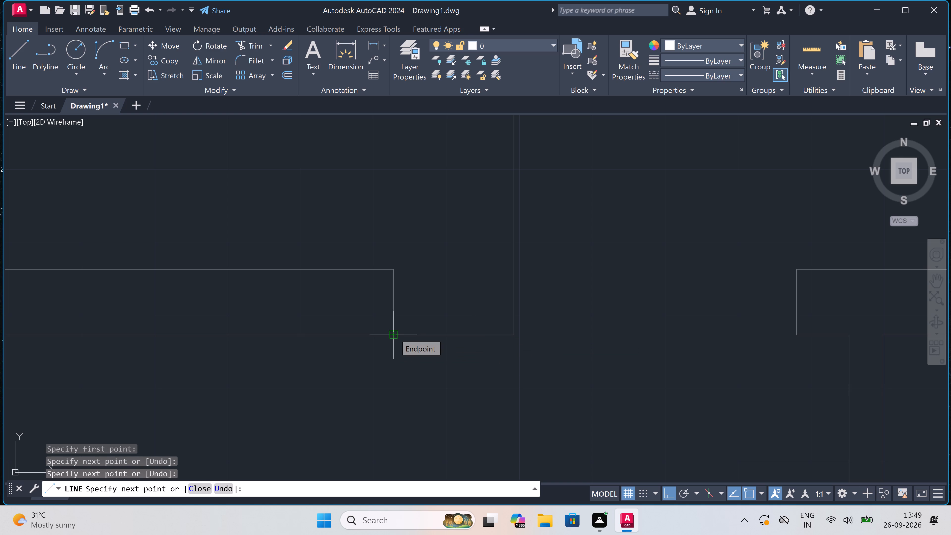
key("Escape")
Draw a line extending the lower passage wall's top face from its end corner to the vertical guide line.
key("space")
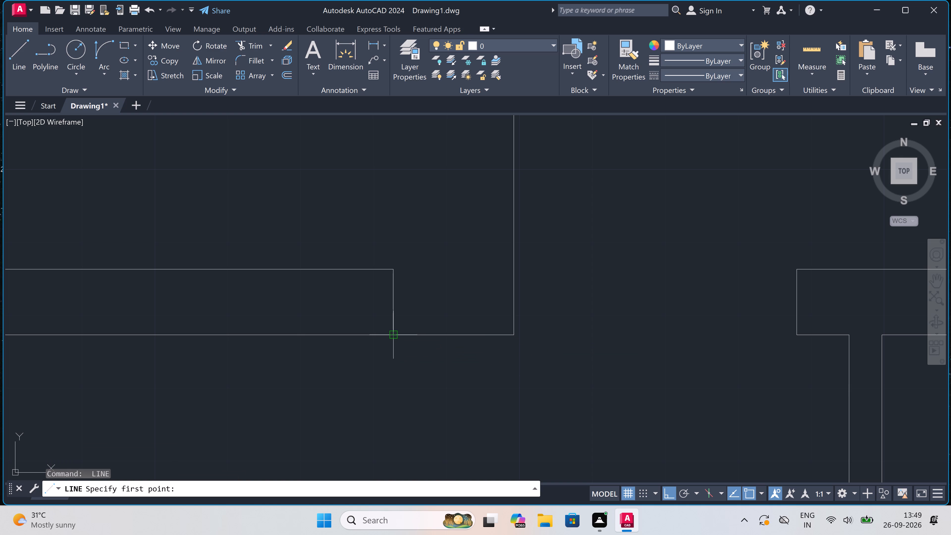
left_click(394, 267)
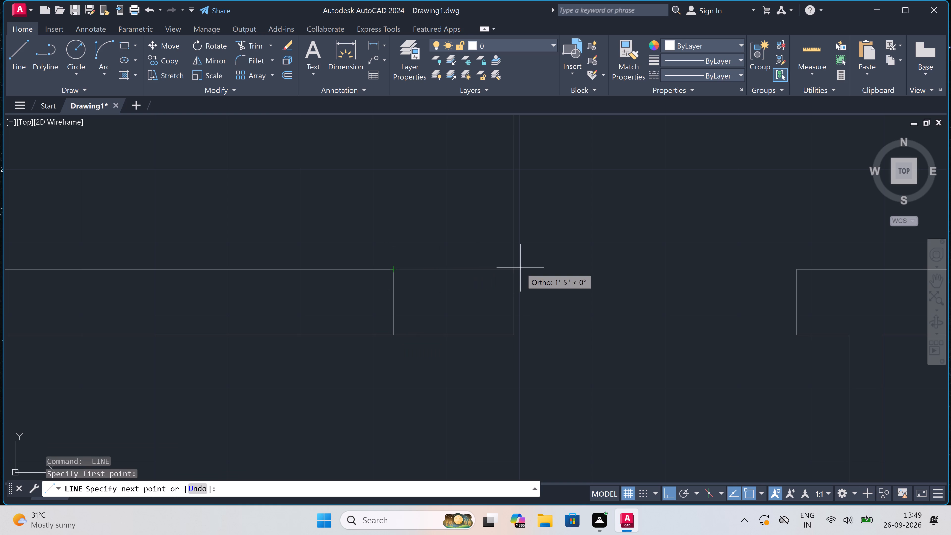
left_click(513, 270)
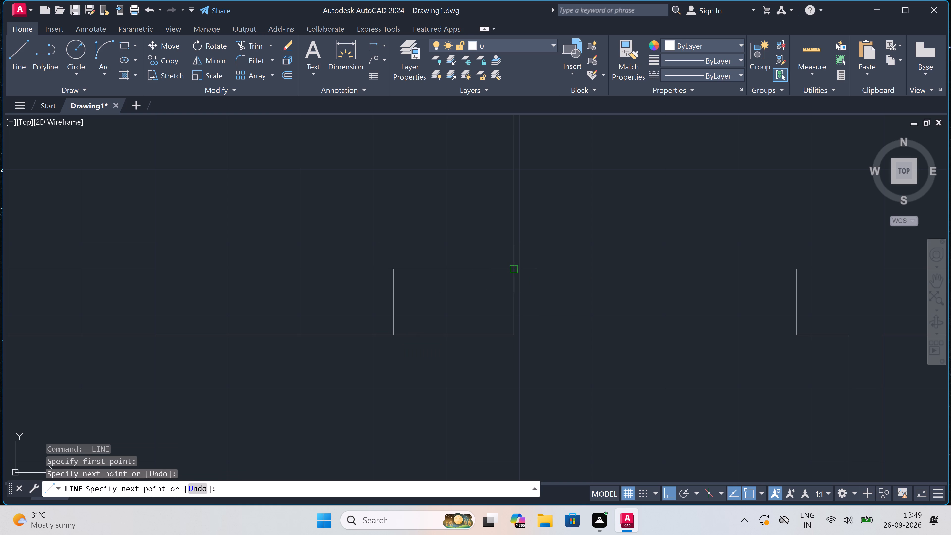
key("Escape")
Trim away the old wall-end line between the two faces of the extended lower passage wall.
type("tr")
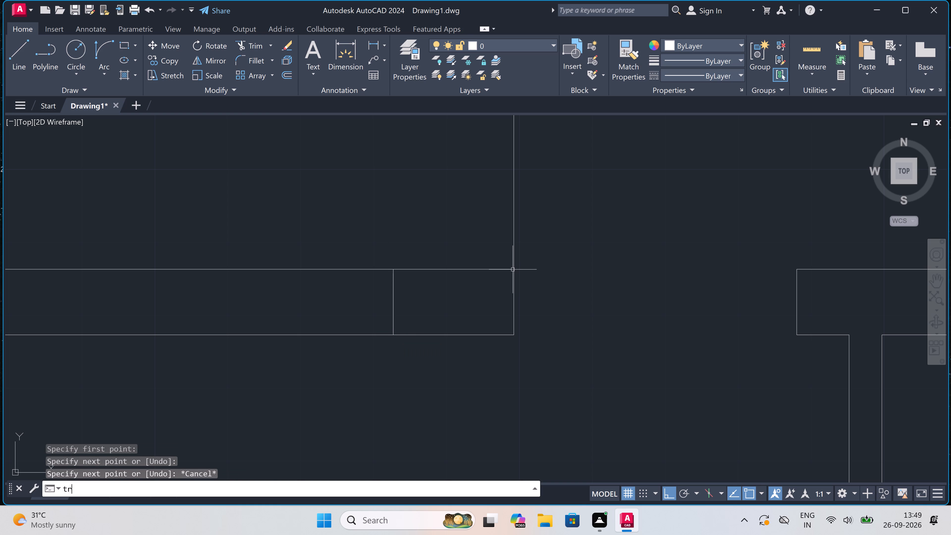
key("space")
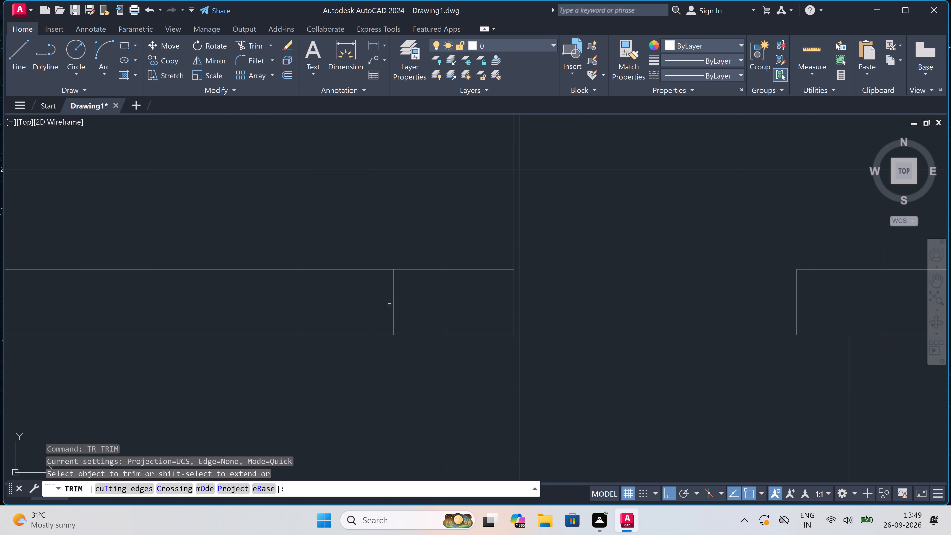
left_click_drag(368, 319, 375, 317)
double_click(440, 308)
scroll(441, 308, "down", 2)
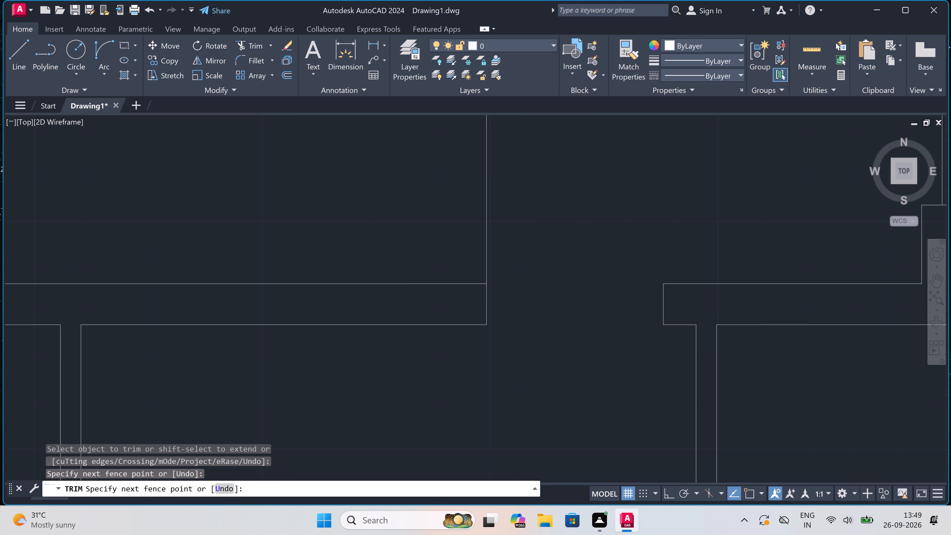
scroll(441, 308, "down", 1)
left_click(452, 268)
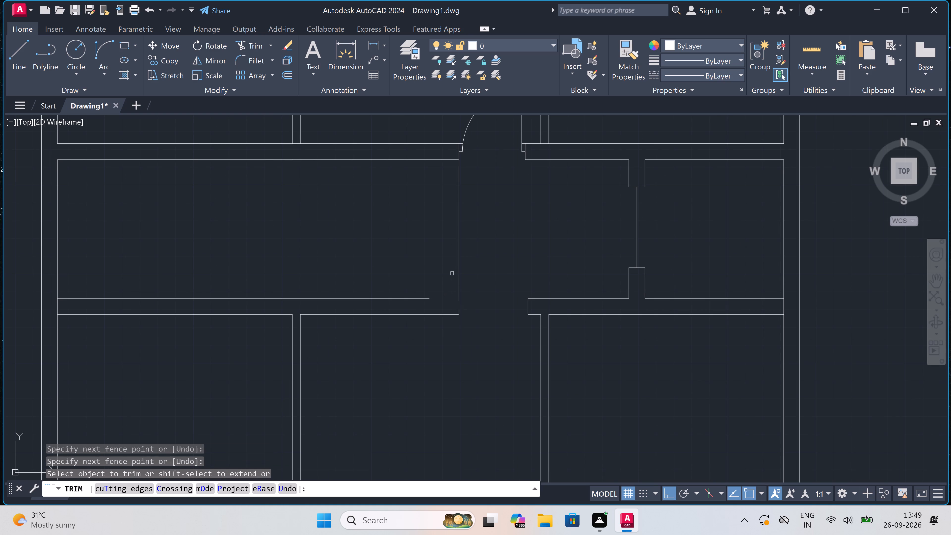
key("ctrl+z")
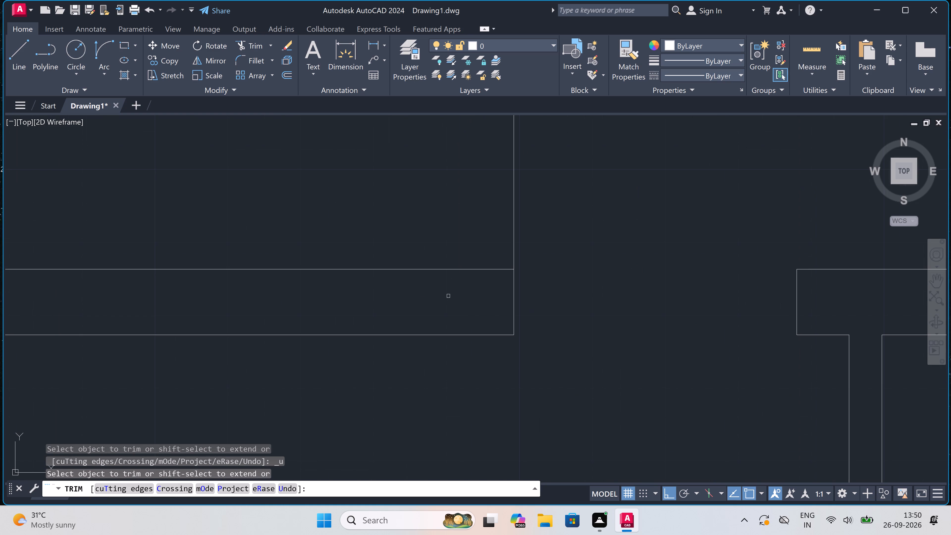
Trim the vertical guide line across the passage between the upper and lower walls.
scroll(448, 296, "down", 2)
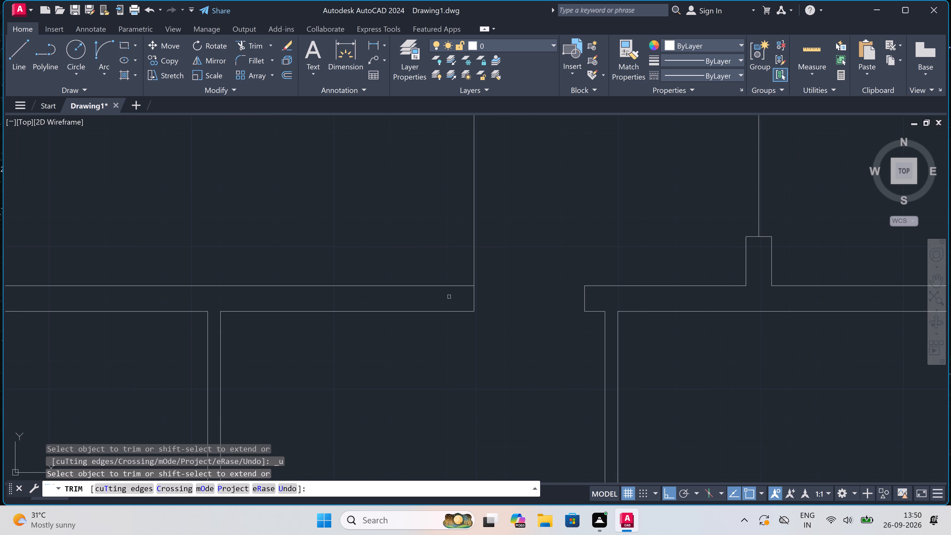
scroll(450, 297, "down", 2)
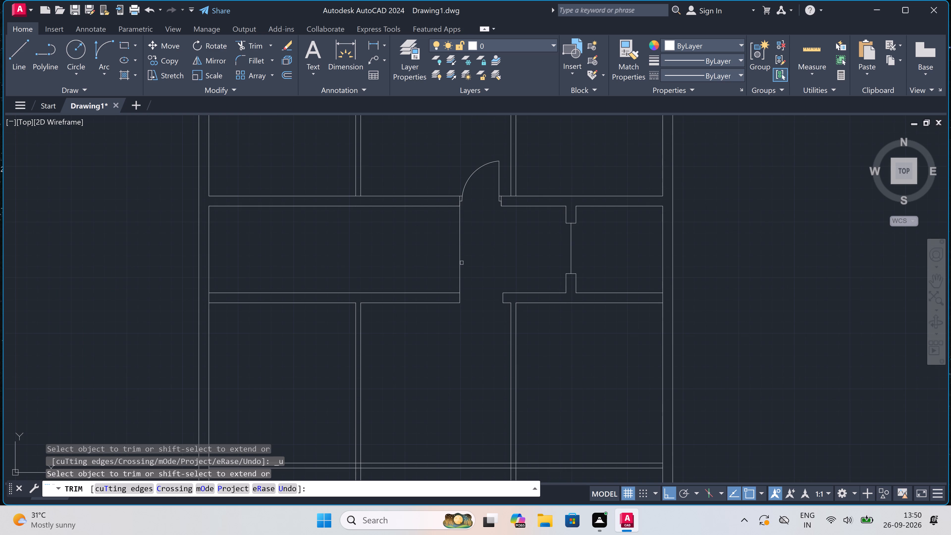
left_click(461, 263)
scroll(489, 272, "up", 3)
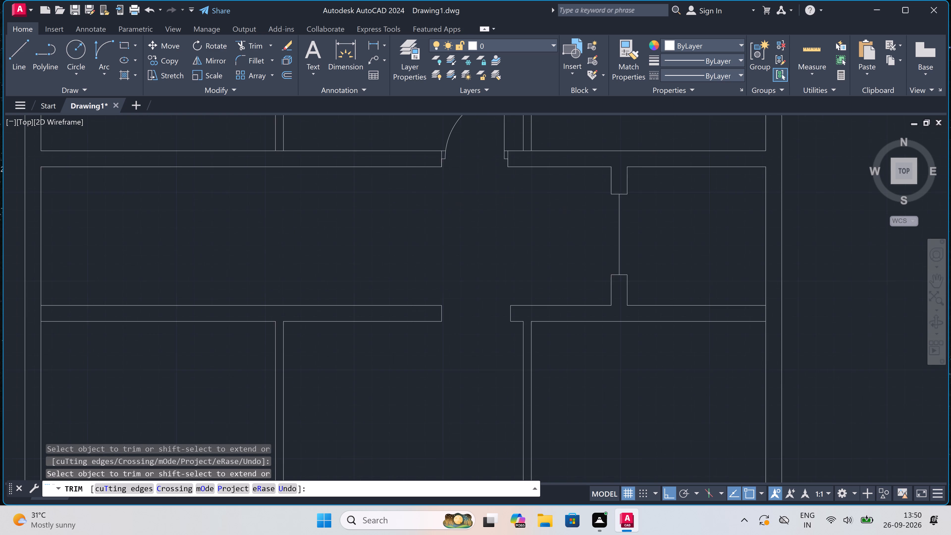
key("Escape")
Draw a 2" horizontal line from the midpoint of the lower opening's left jamb into the opening.
type("l")
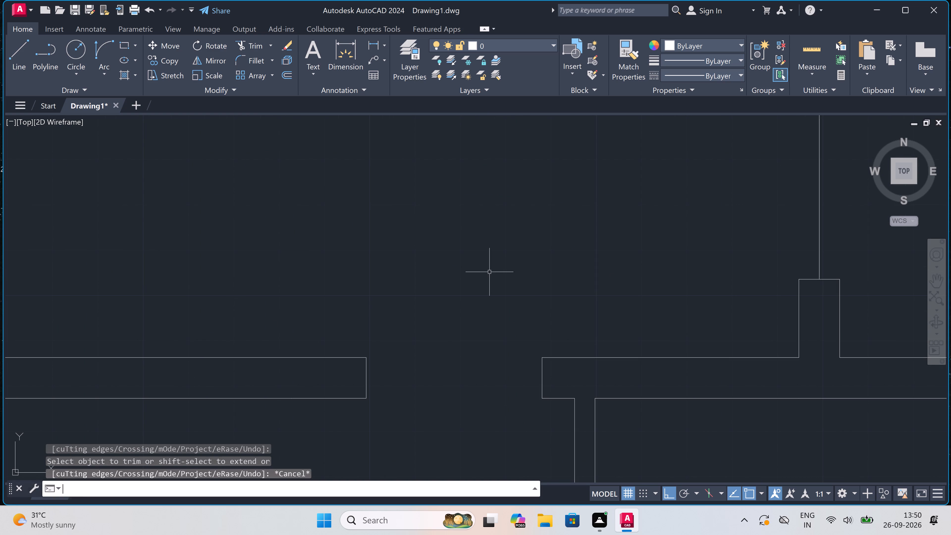
key("space")
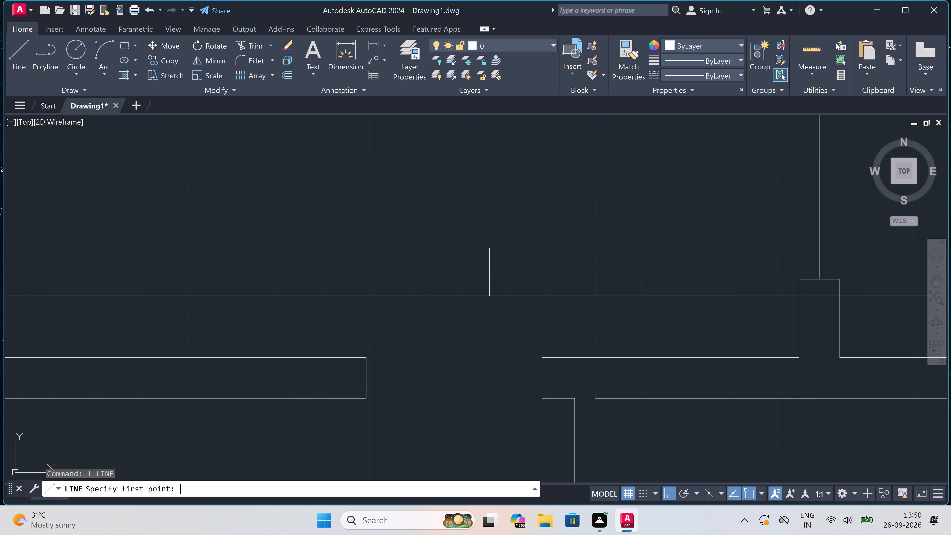
left_click(370, 377)
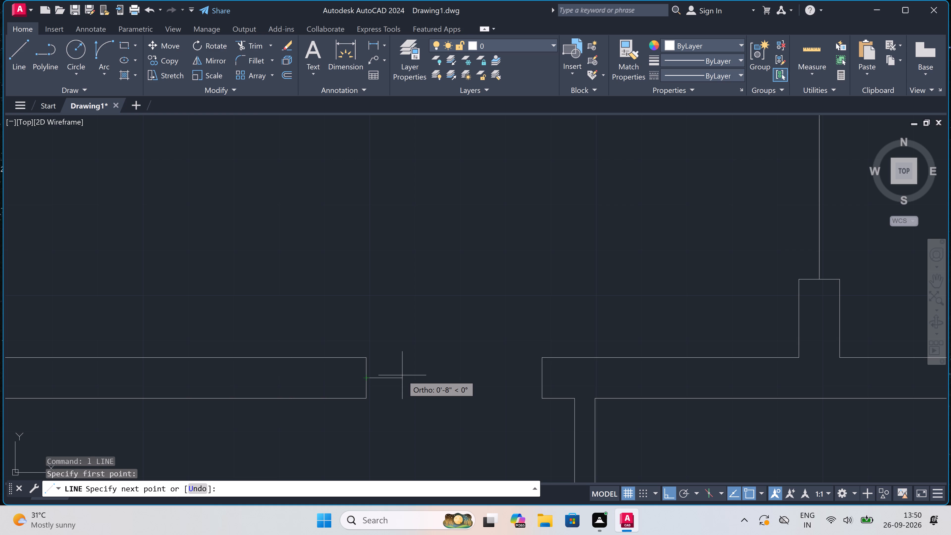
key("2")
type("\"")
key("space")
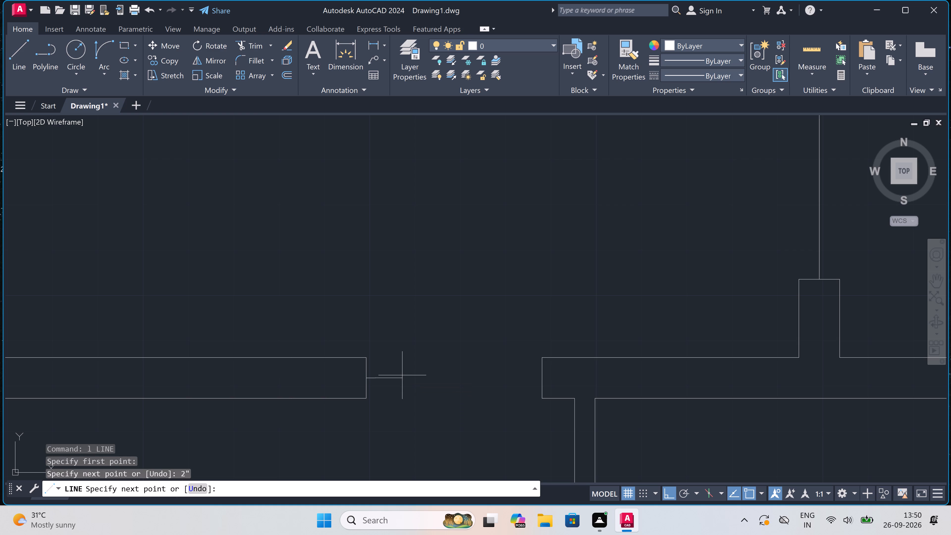
key("Escape")
Draw a 2" line from the lower opening's right jamb midpoint into the opening, continuing 3' upward as the door leaf.
key("space")
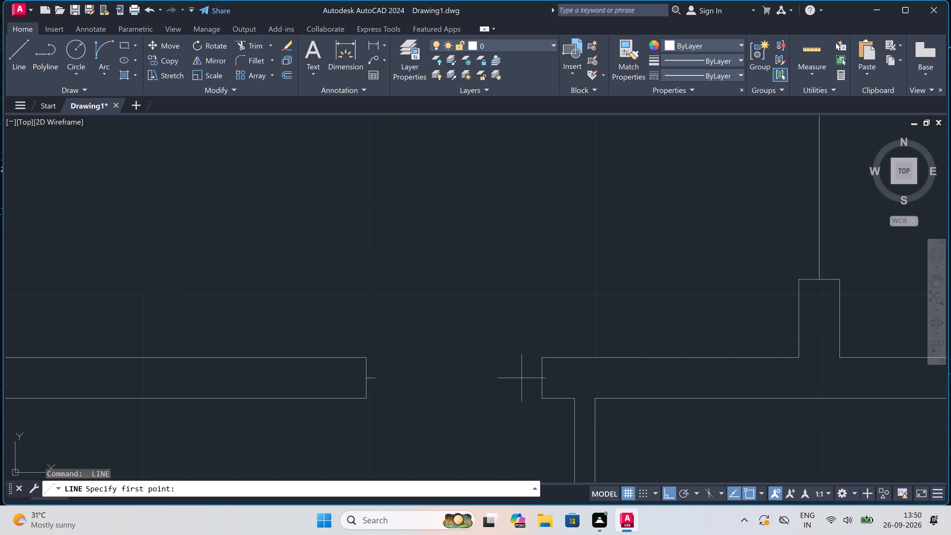
left_click(543, 379)
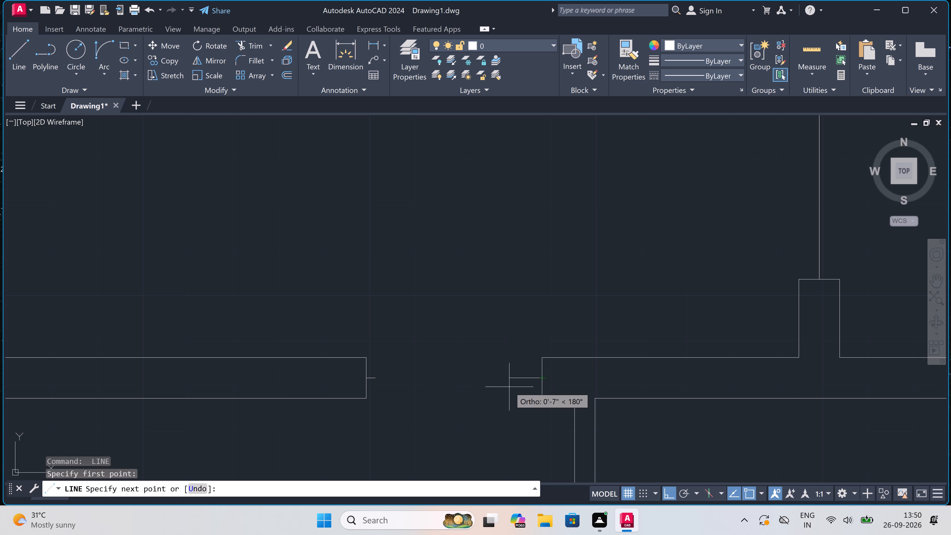
key("2")
type("\"")
key("space")
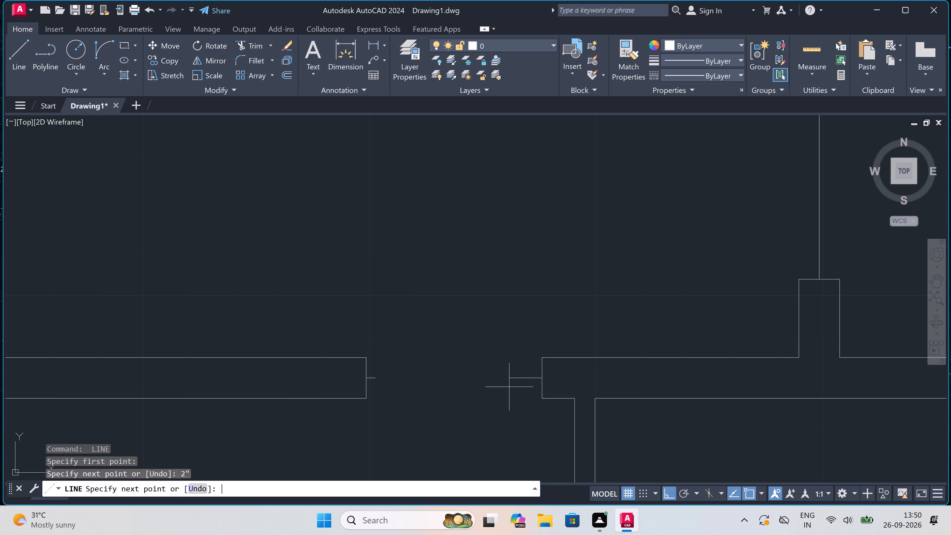
scroll(509, 387, "down", 4)
scroll(509, 379, "up", 3)
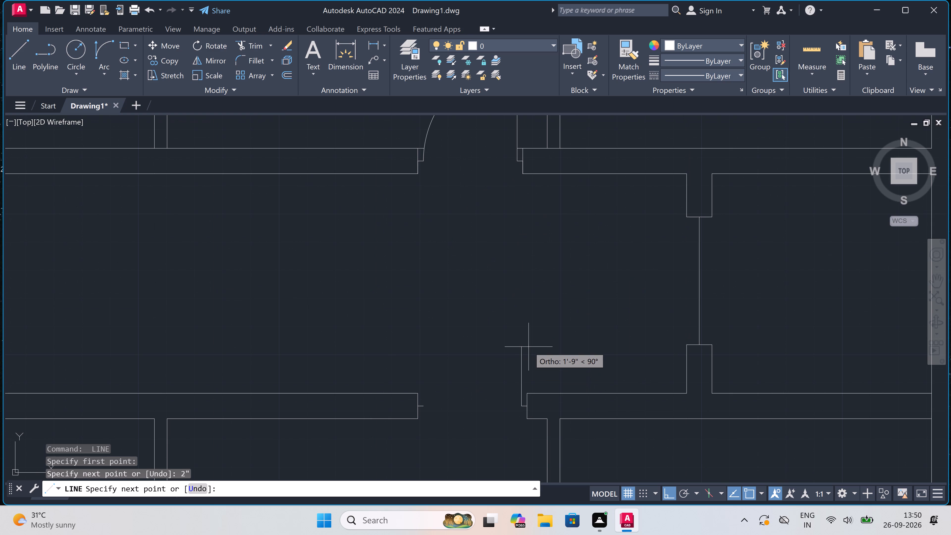
type("3'")
key("space")
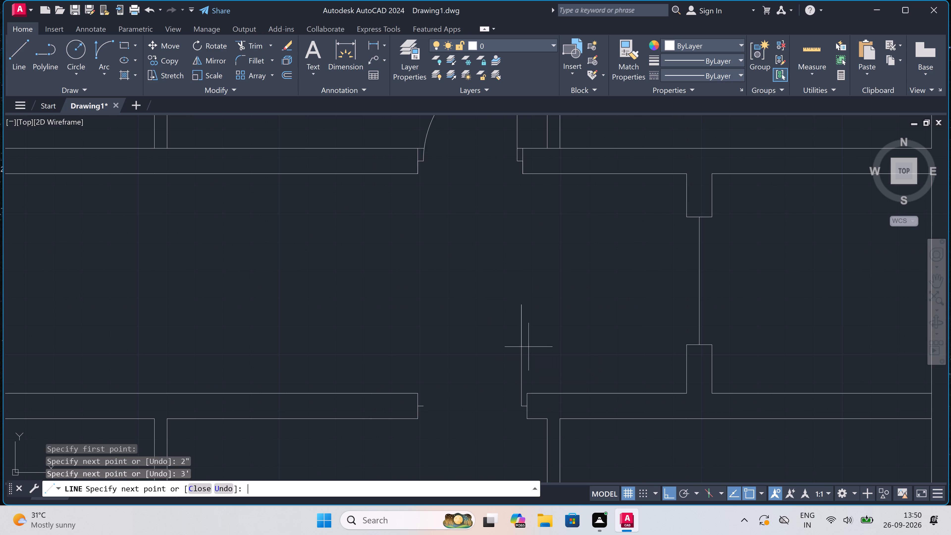
key("Escape")
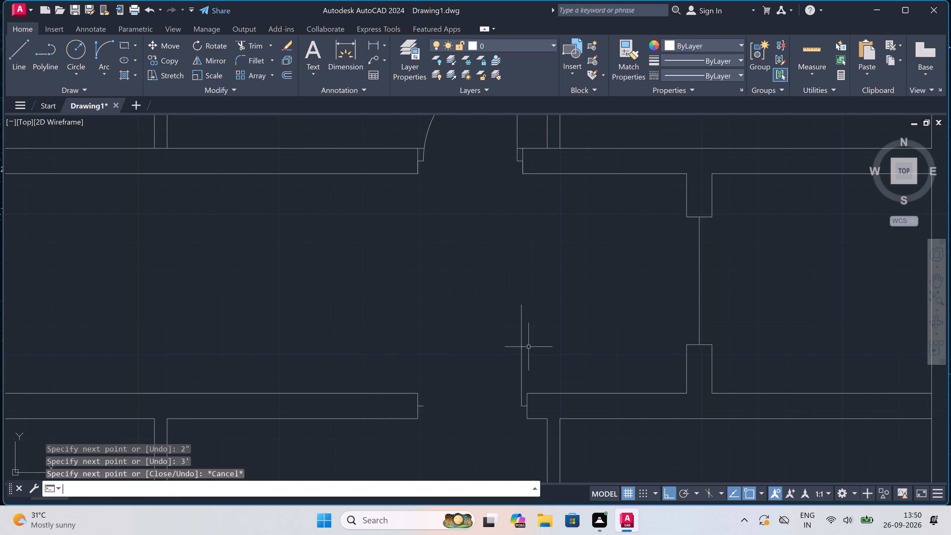
Draw the door swing arc in the lower passage opening from the left jamb's 2" stub to the top of the door leaf.
left_click(101, 51)
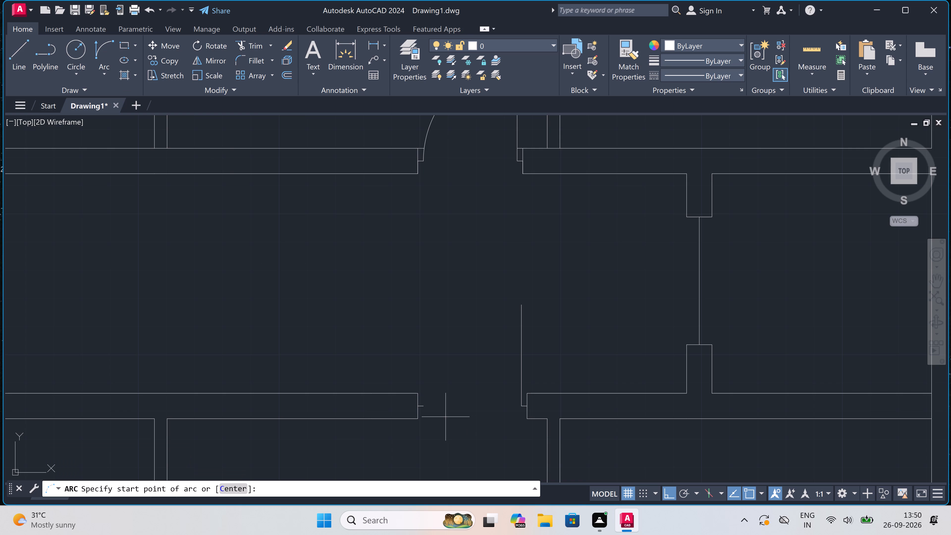
scroll(444, 416, "up", 1)
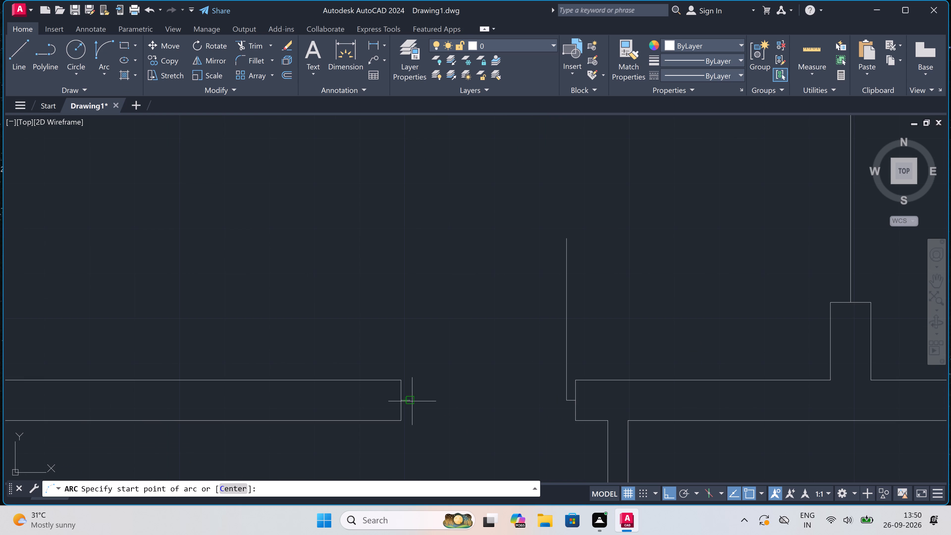
left_click(413, 401)
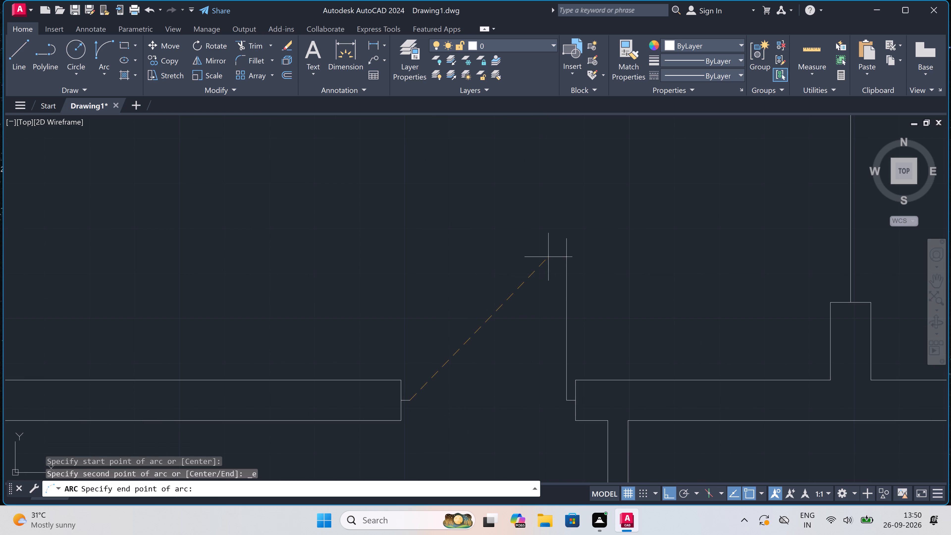
left_click(566, 240)
left_click(465, 242)
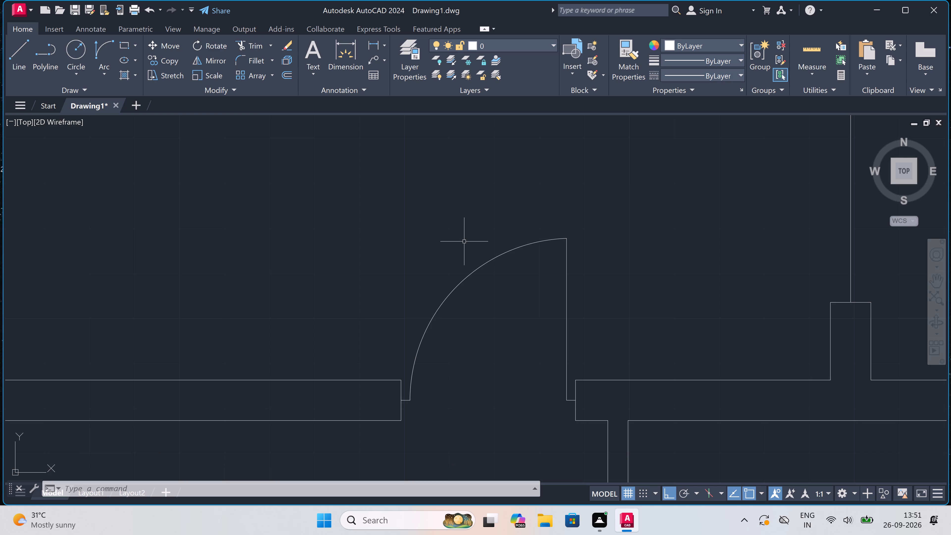
Look over the floor plan from the passage doors to the upper rooms and the small side rooms.
scroll(469, 240, "down", 7)
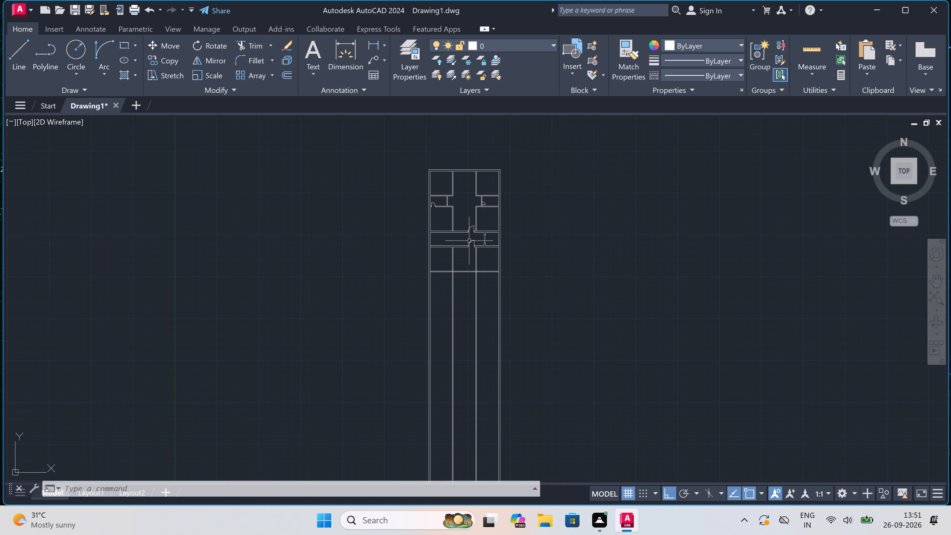
scroll(454, 245, "up", 3)
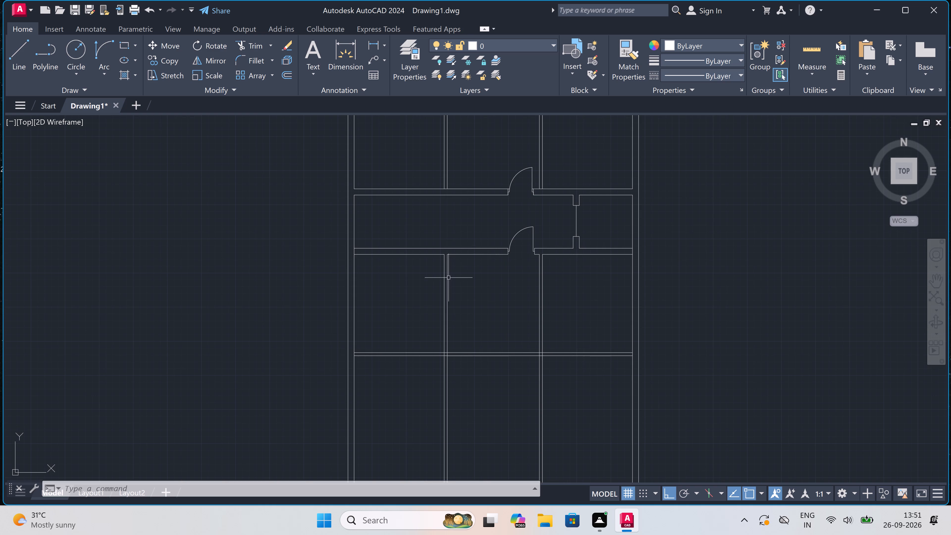
scroll(479, 281, "down", 4)
scroll(454, 236, "up", 3)
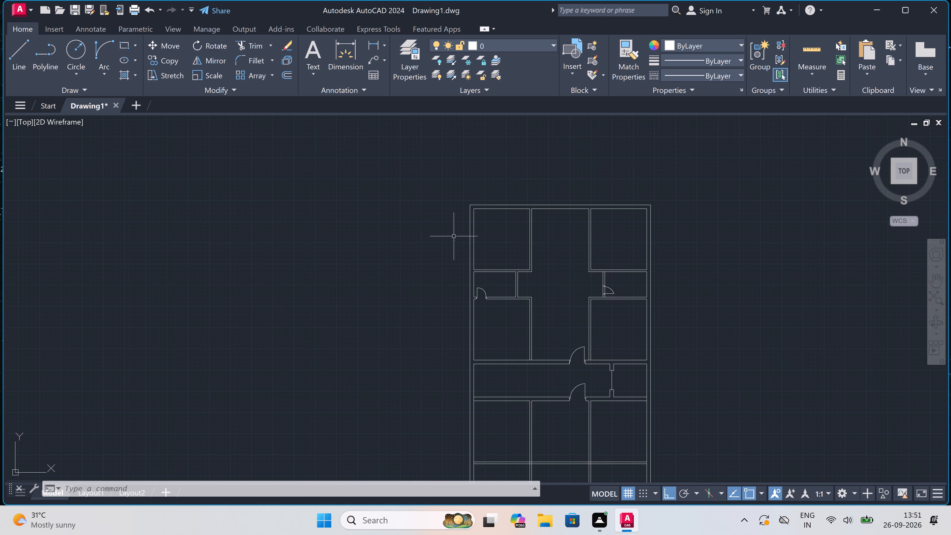
scroll(506, 200, "up", 3)
scroll(506, 200, "down", 1)
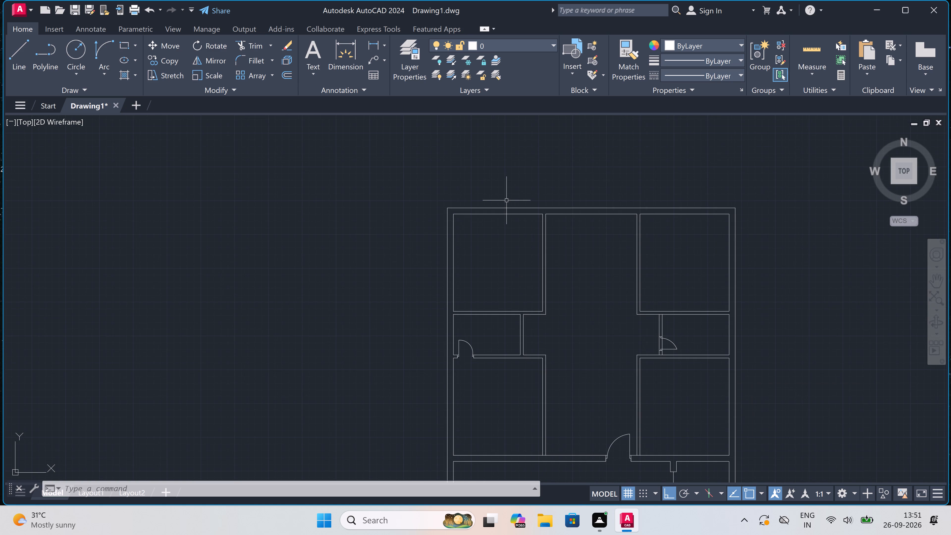
scroll(507, 200, "up", 2)
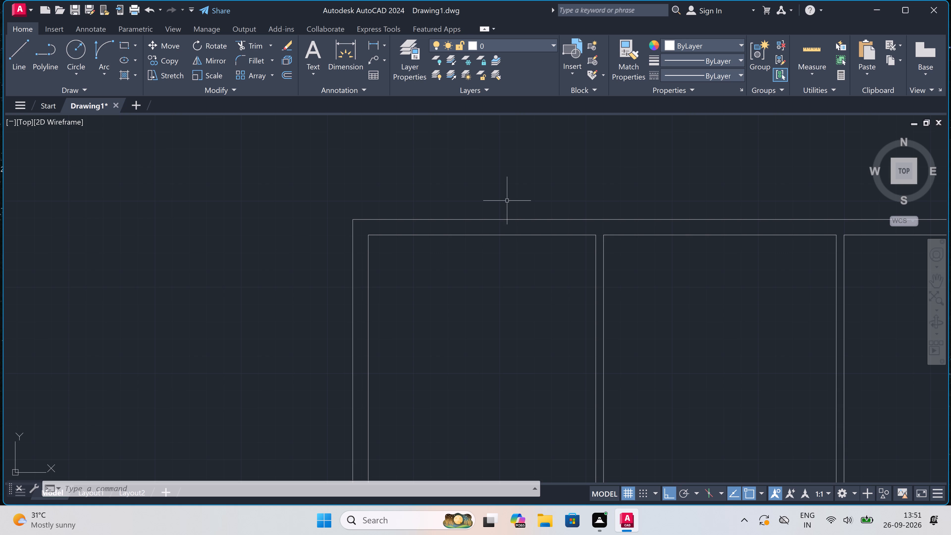
scroll(513, 198, "down", 5)
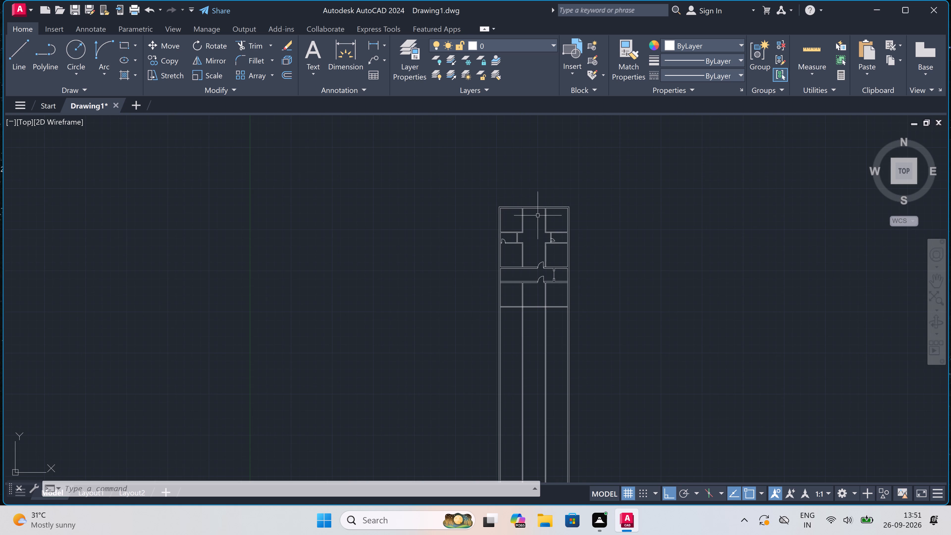
scroll(549, 213, "up", 4)
scroll(549, 213, "down", 4)
scroll(550, 213, "up", 4)
scroll(550, 213, "down", 2)
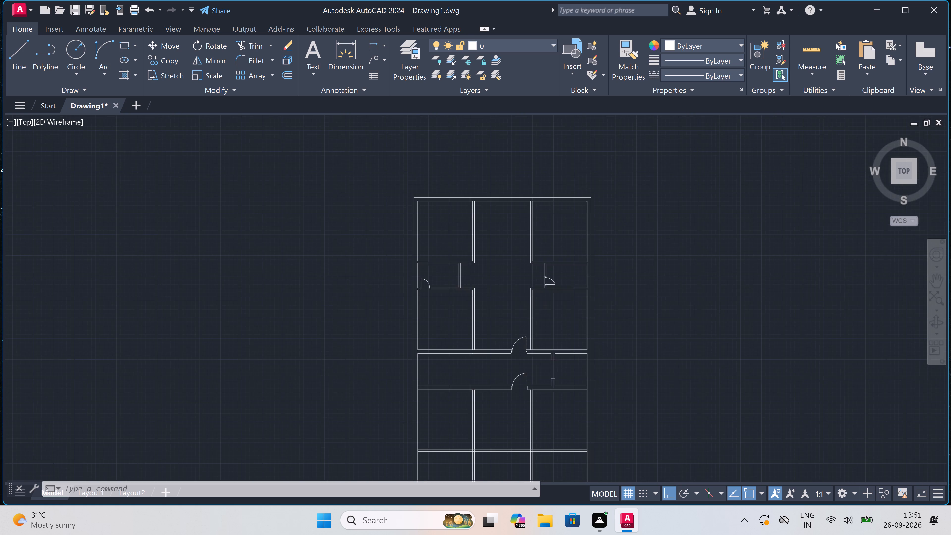
scroll(550, 213, "down", 1)
scroll(551, 213, "up", 3)
scroll(551, 213, "down", 4)
scroll(551, 213, "up", 1)
scroll(551, 213, "down", 1)
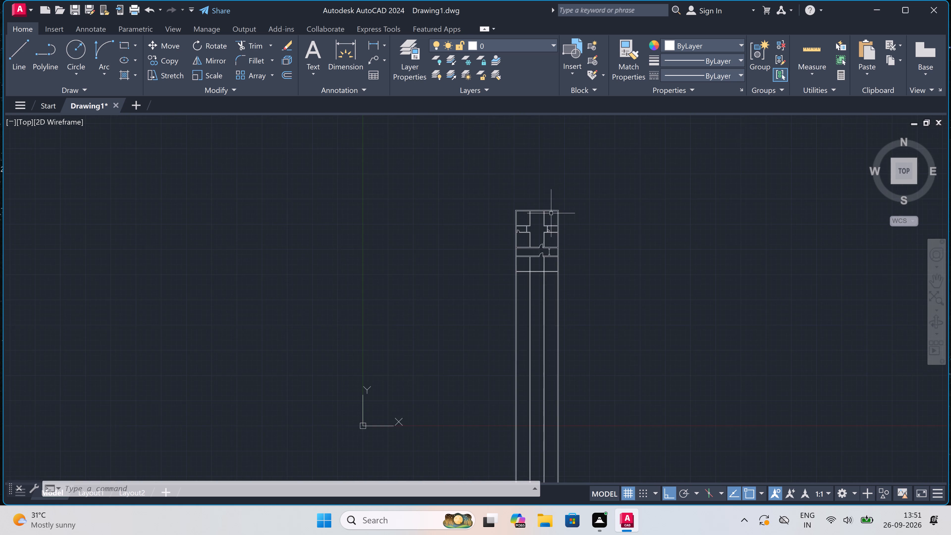
scroll(551, 213, "up", 1)
scroll(551, 213, "down", 1)
scroll(551, 213, "up", 1)
scroll(551, 214, "down", 1)
scroll(551, 214, "up", 5)
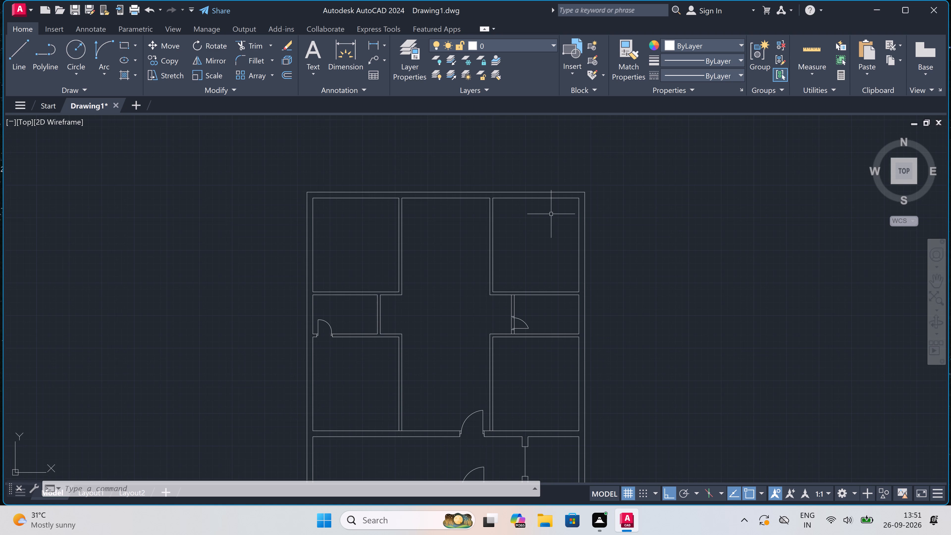
Trim both partition faces across the door opening of the small room on the plan's right side.
scroll(514, 306, "up", 3)
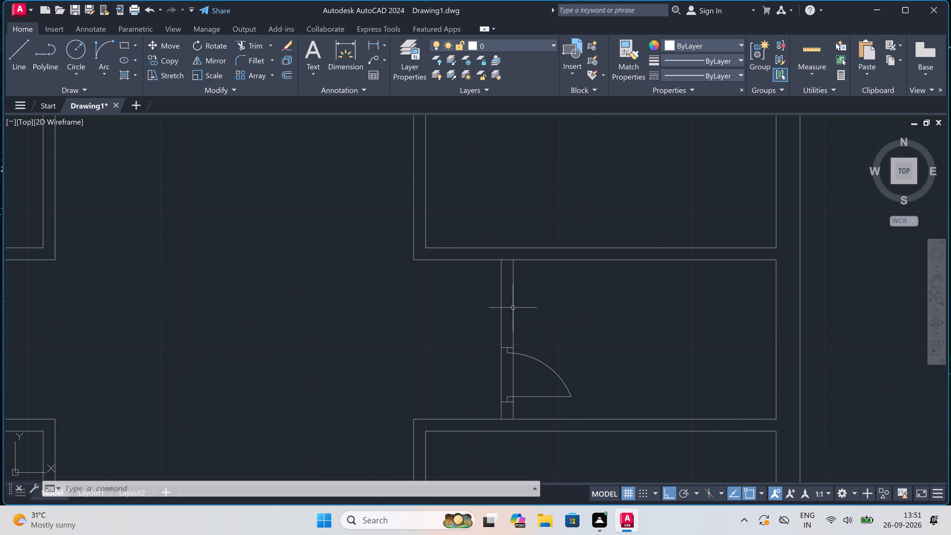
key("t")
key("r")
key("space")
left_click(523, 385)
left_click(467, 373)
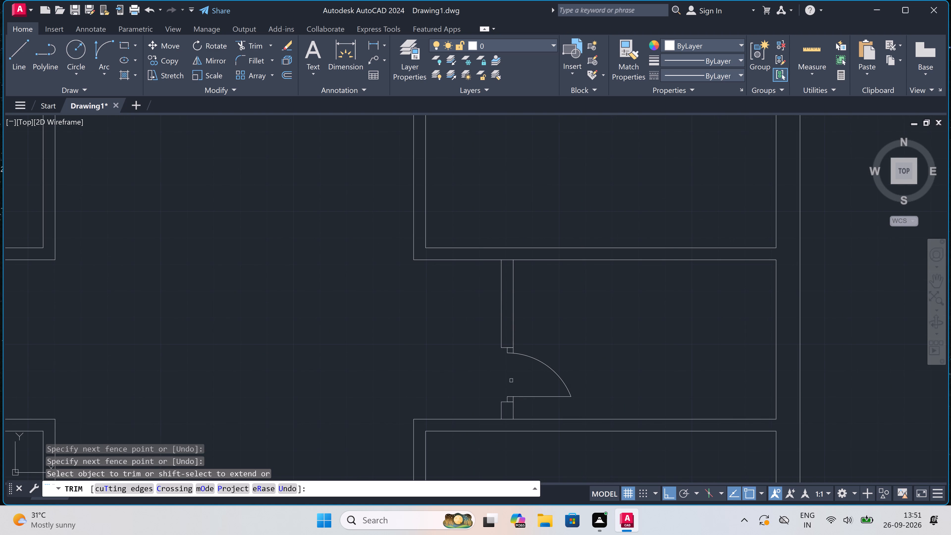
key("Escape")
Draw a 2' window in the right exterior wall of the right small room, with a centre line and end lines across the wall.
scroll(477, 359, "down", 3)
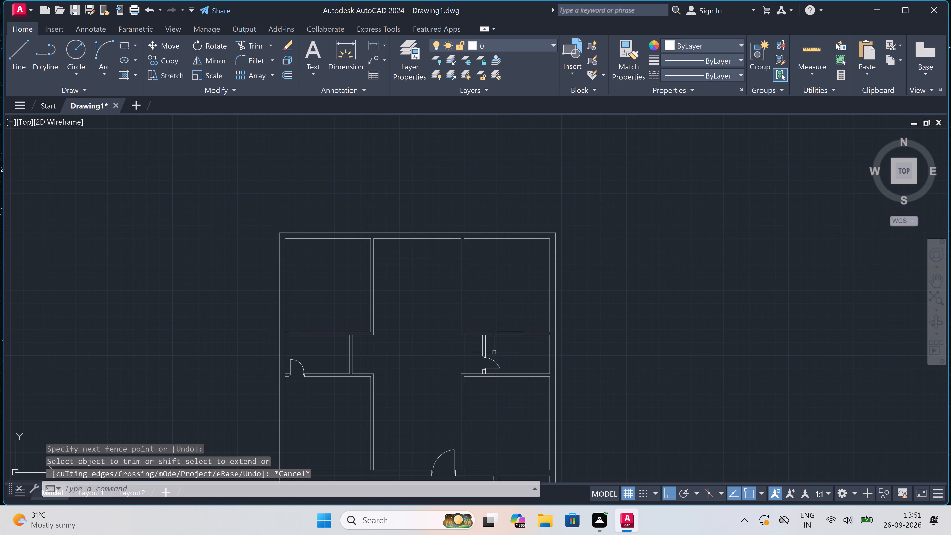
scroll(552, 349, "up", 3)
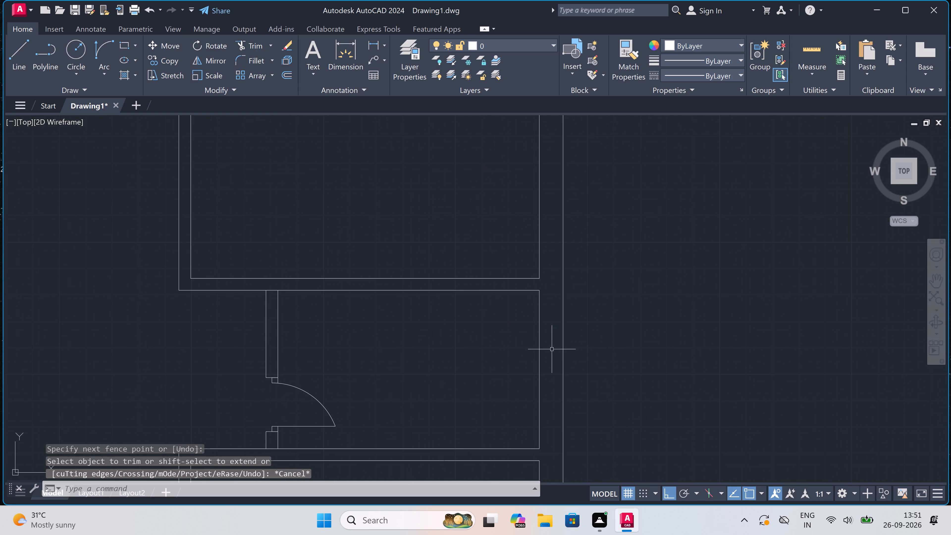
type("l")
key("space")
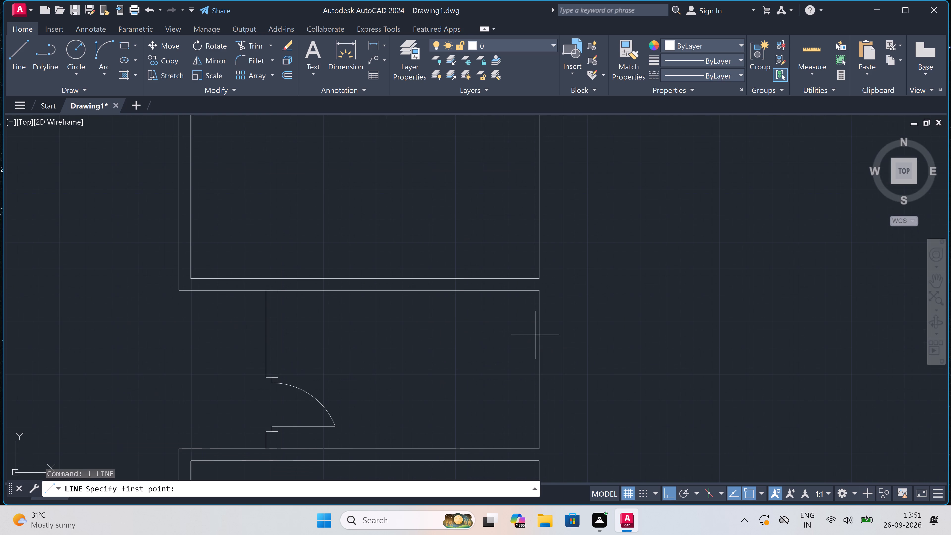
left_click(538, 329)
left_click(560, 330)
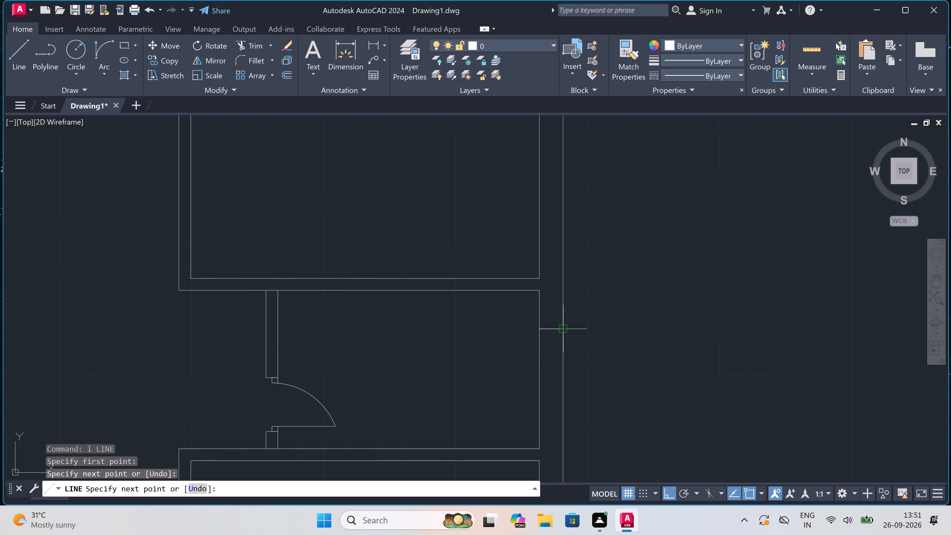
left_click(551, 329)
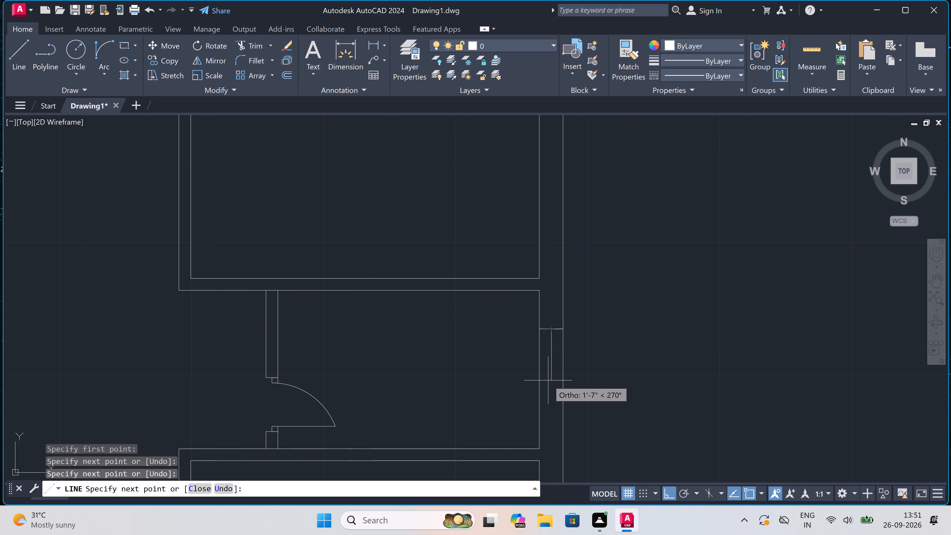
type("2'")
key("space")
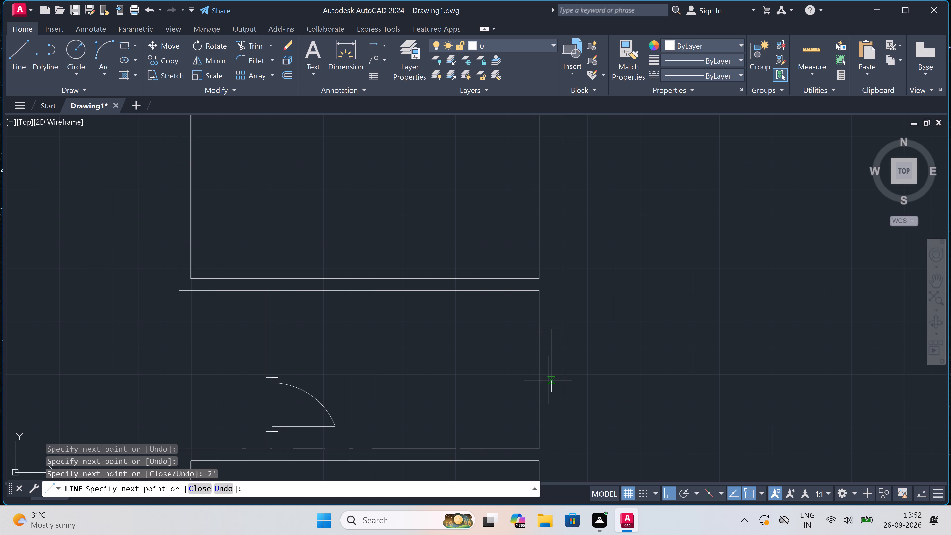
left_click_drag(541, 395, 543, 396)
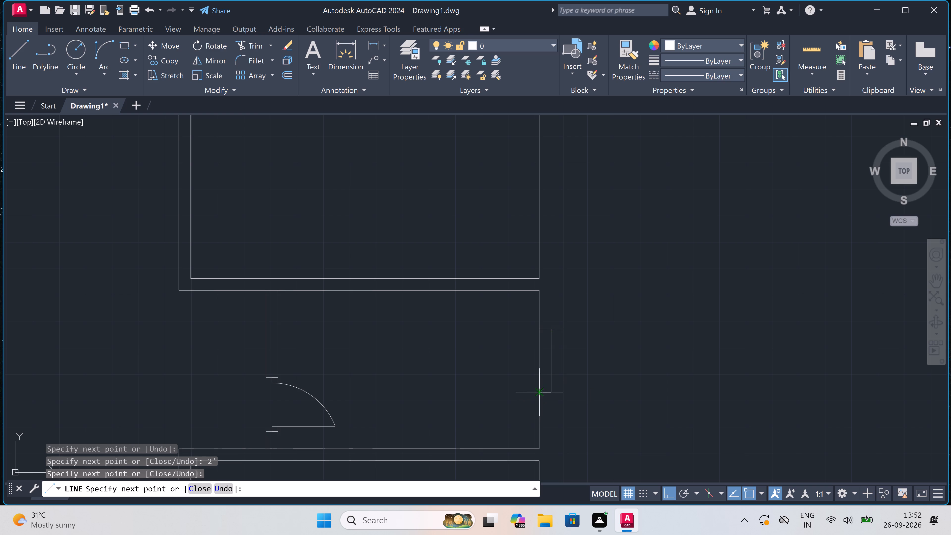
double_click(562, 397)
key("Escape")
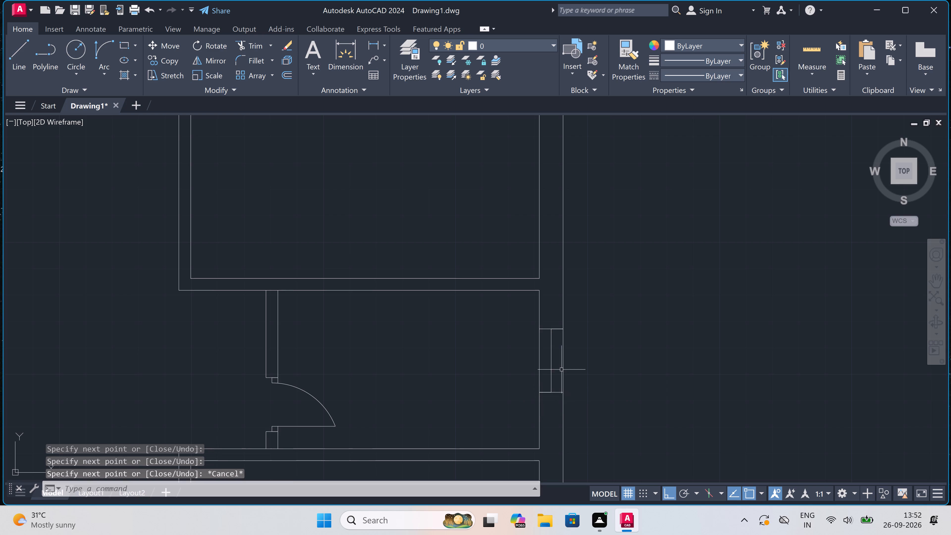
Draw a matching 2' window in the left exterior wall of the left small room, with a centre line and end lines.
scroll(561, 367, "down", 6)
scroll(490, 365, "up", 3)
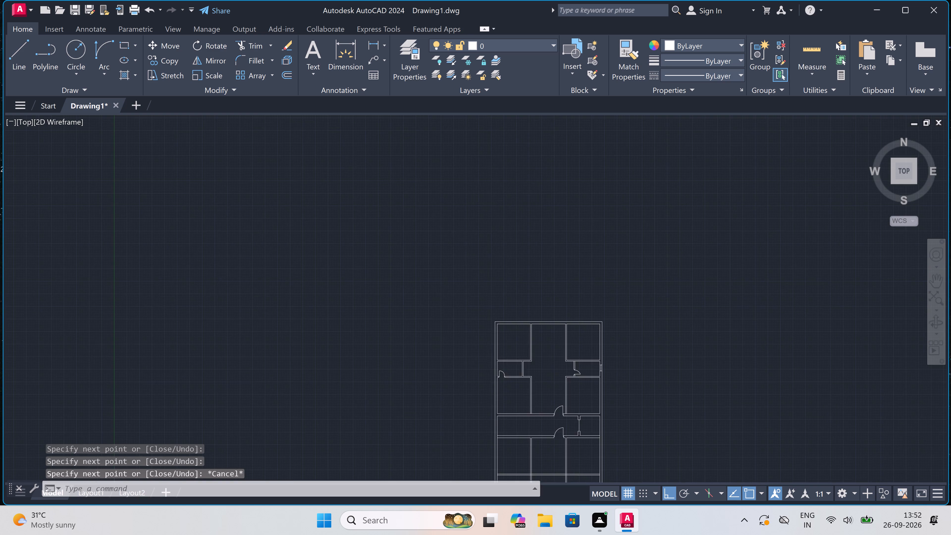
scroll(505, 358, "up", 3)
key("space")
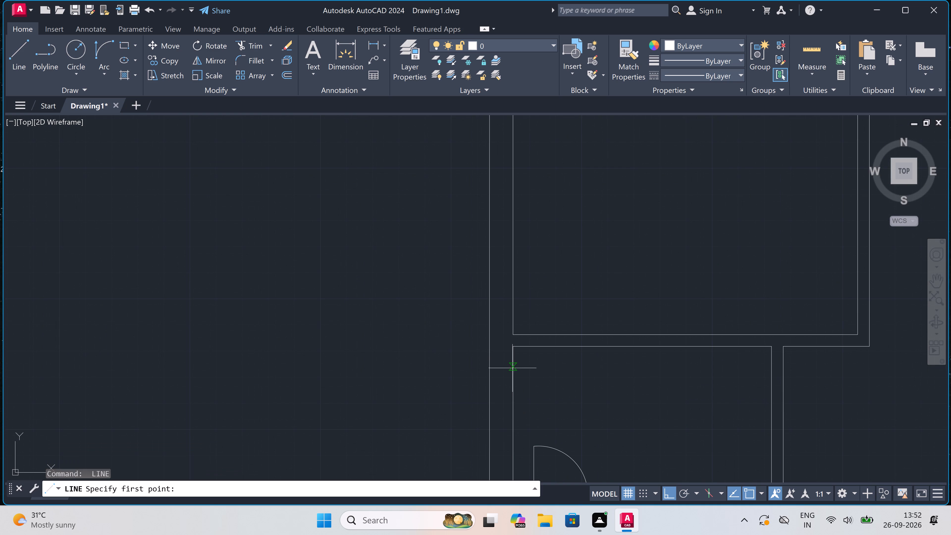
scroll(512, 369, "down", 2)
left_click(512, 369)
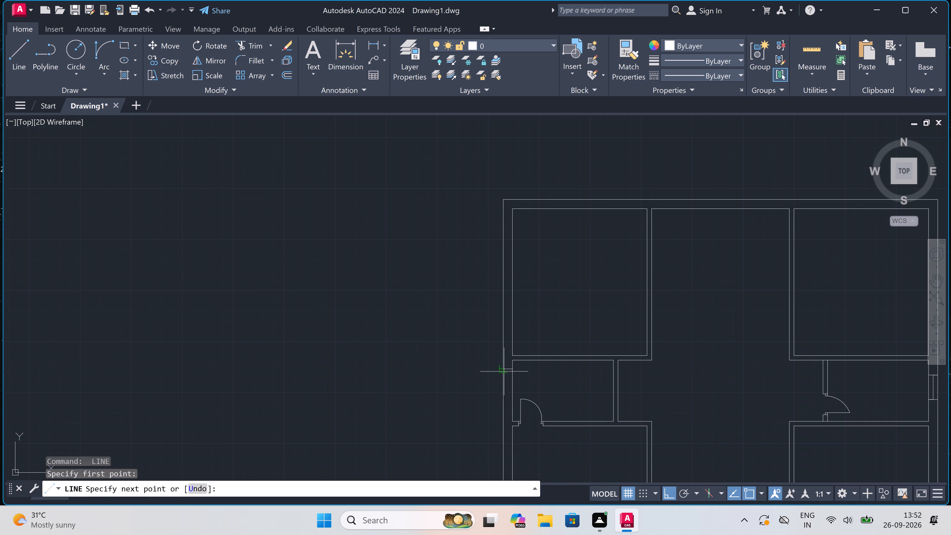
scroll(501, 372, "up", 2)
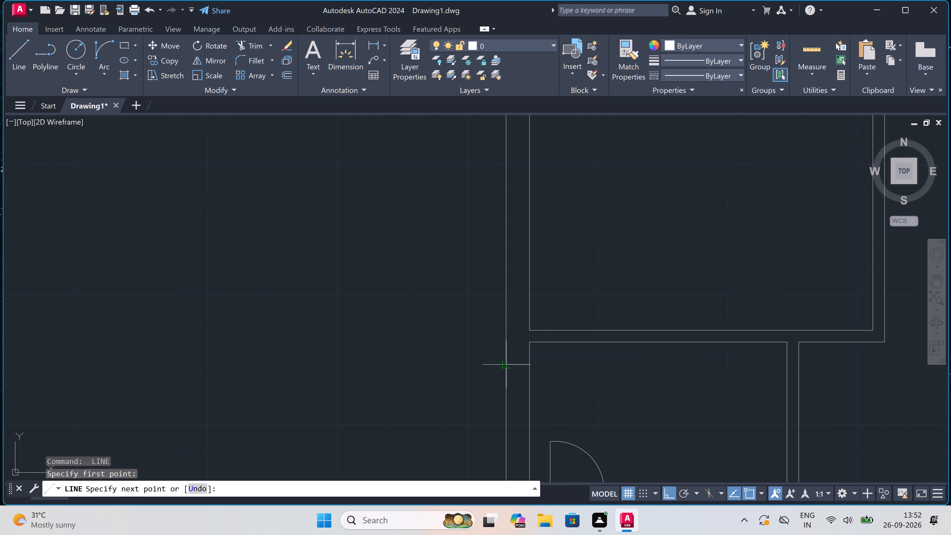
left_click(509, 367)
left_click(519, 365)
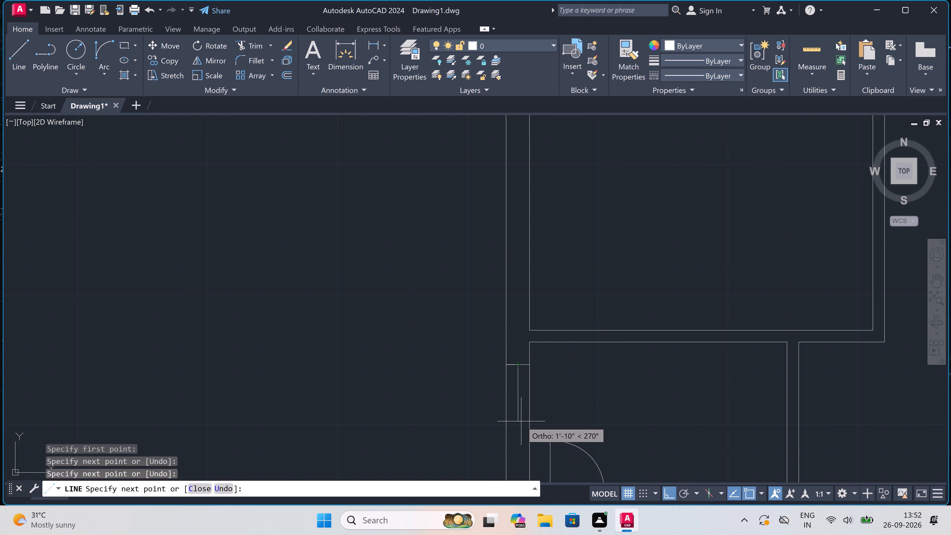
type("2'")
key("space")
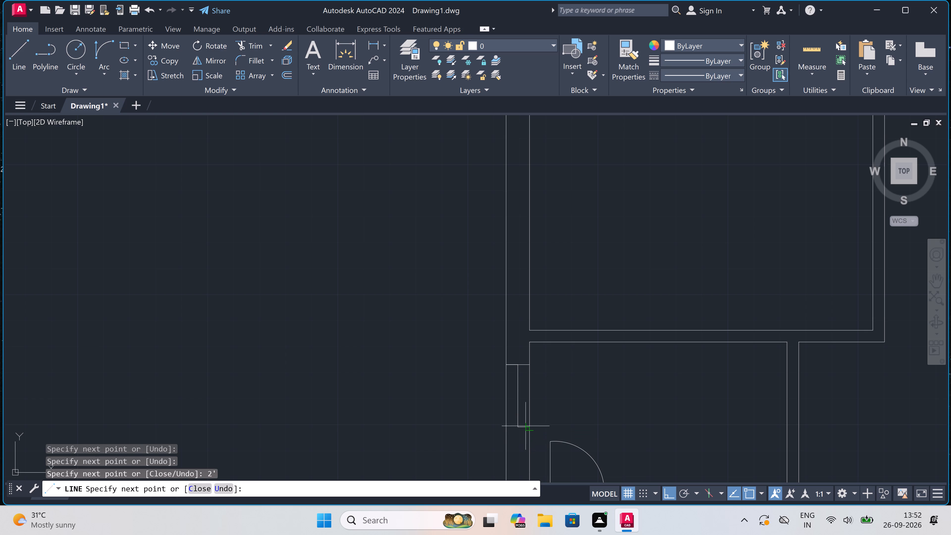
left_click(528, 427)
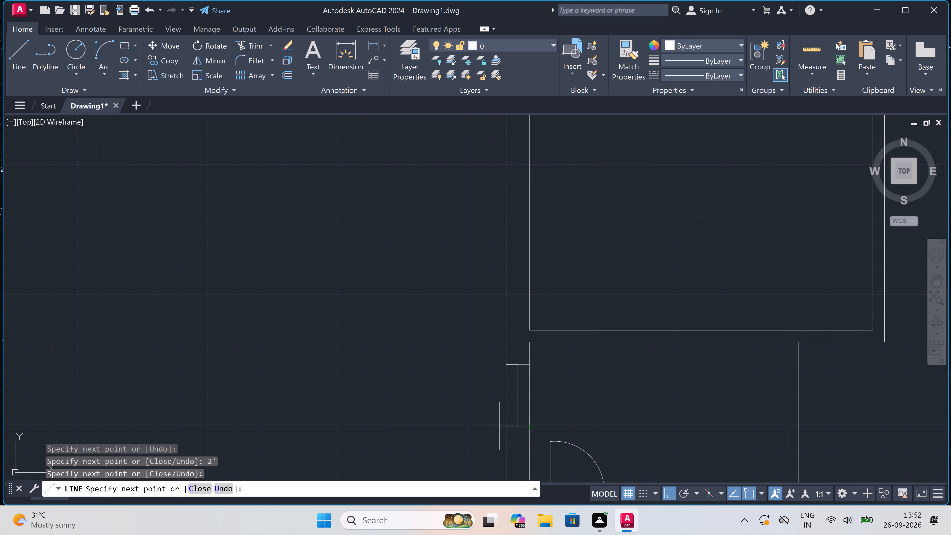
left_click(502, 426)
key("Escape")
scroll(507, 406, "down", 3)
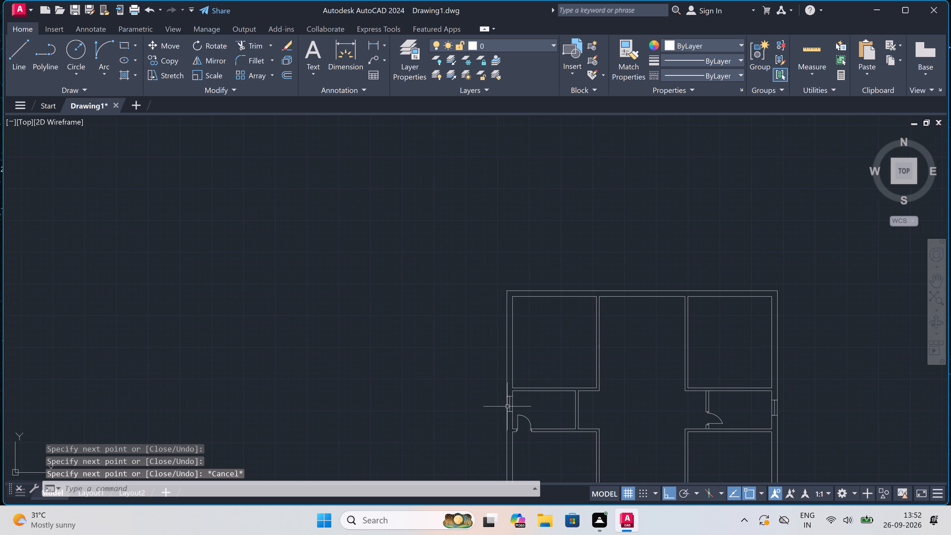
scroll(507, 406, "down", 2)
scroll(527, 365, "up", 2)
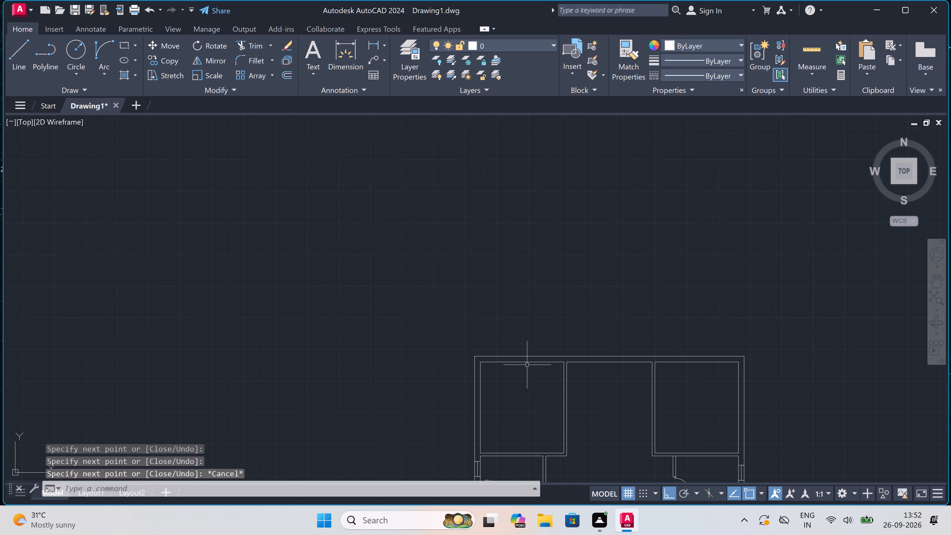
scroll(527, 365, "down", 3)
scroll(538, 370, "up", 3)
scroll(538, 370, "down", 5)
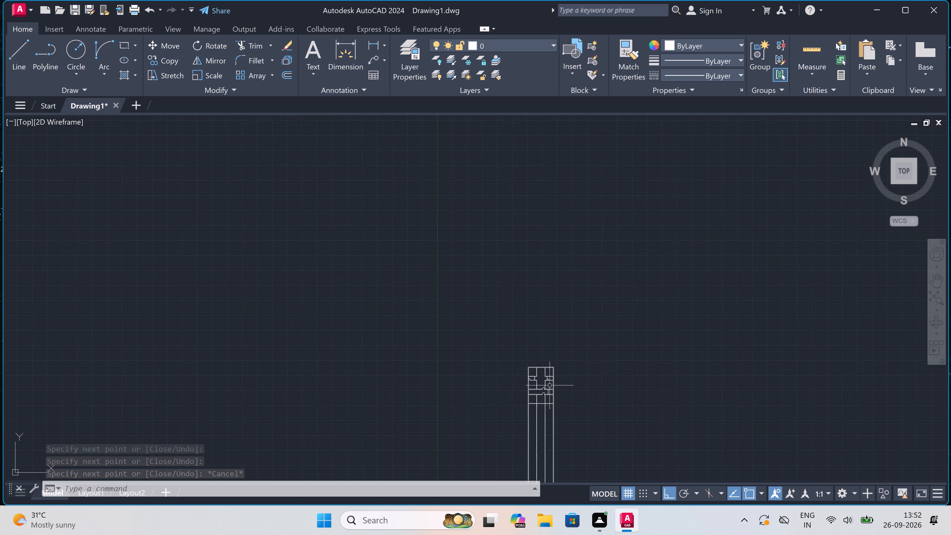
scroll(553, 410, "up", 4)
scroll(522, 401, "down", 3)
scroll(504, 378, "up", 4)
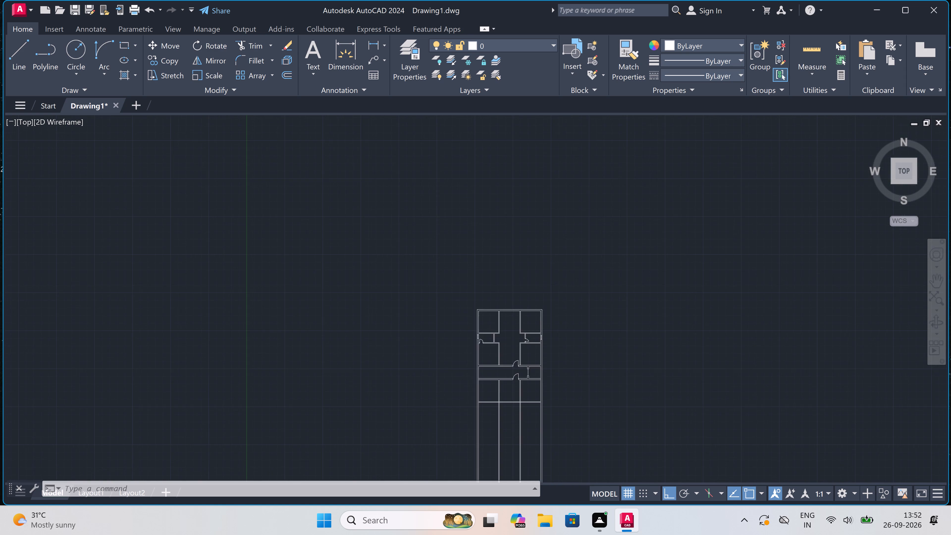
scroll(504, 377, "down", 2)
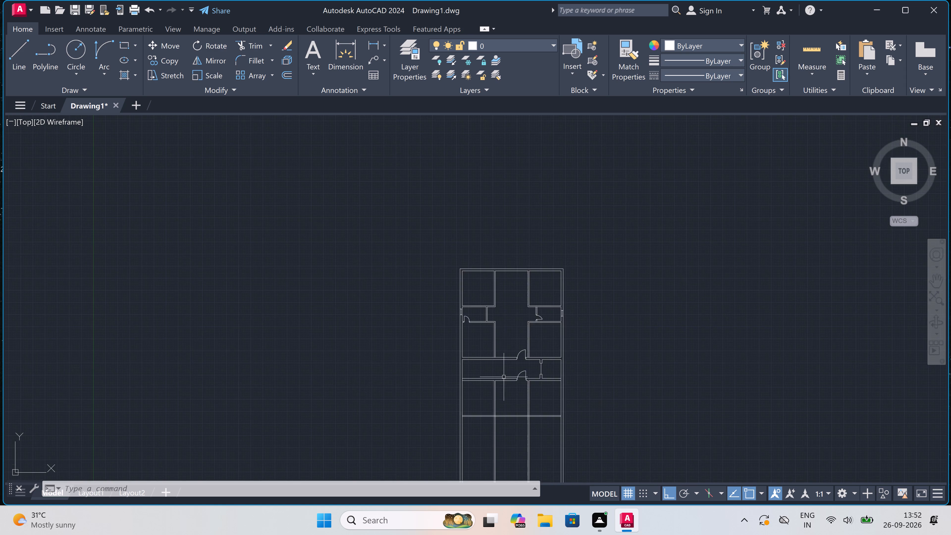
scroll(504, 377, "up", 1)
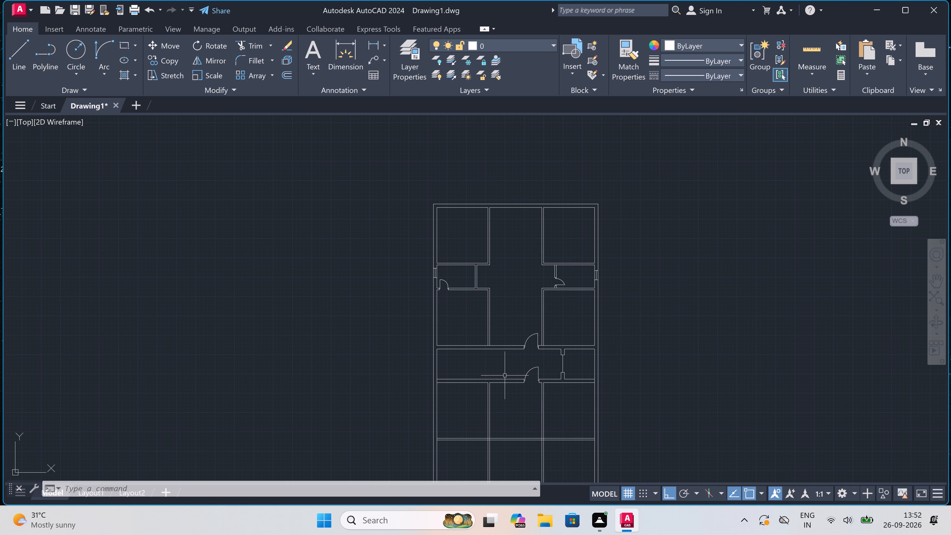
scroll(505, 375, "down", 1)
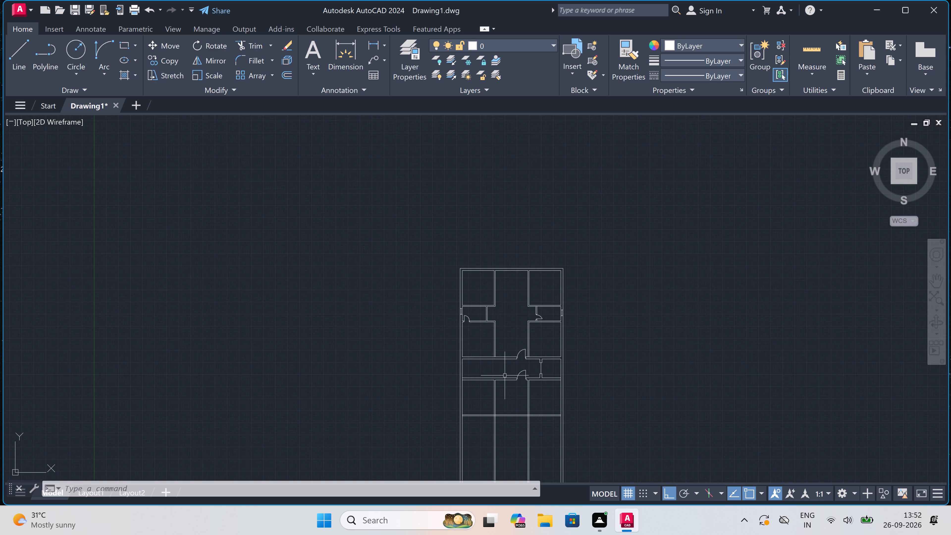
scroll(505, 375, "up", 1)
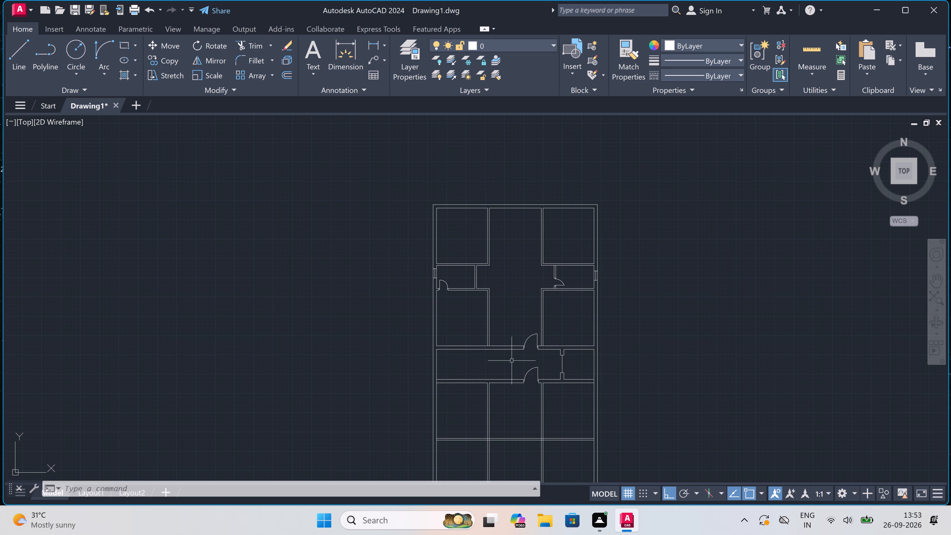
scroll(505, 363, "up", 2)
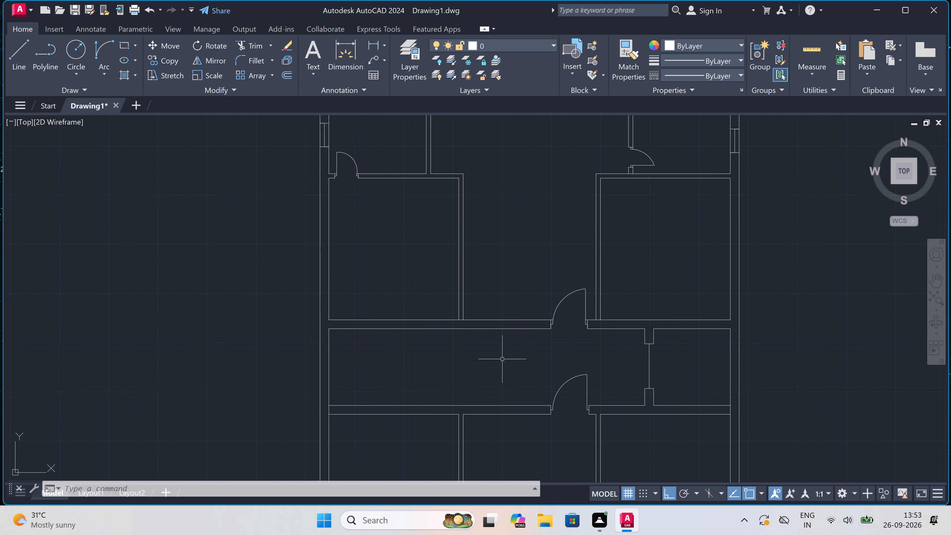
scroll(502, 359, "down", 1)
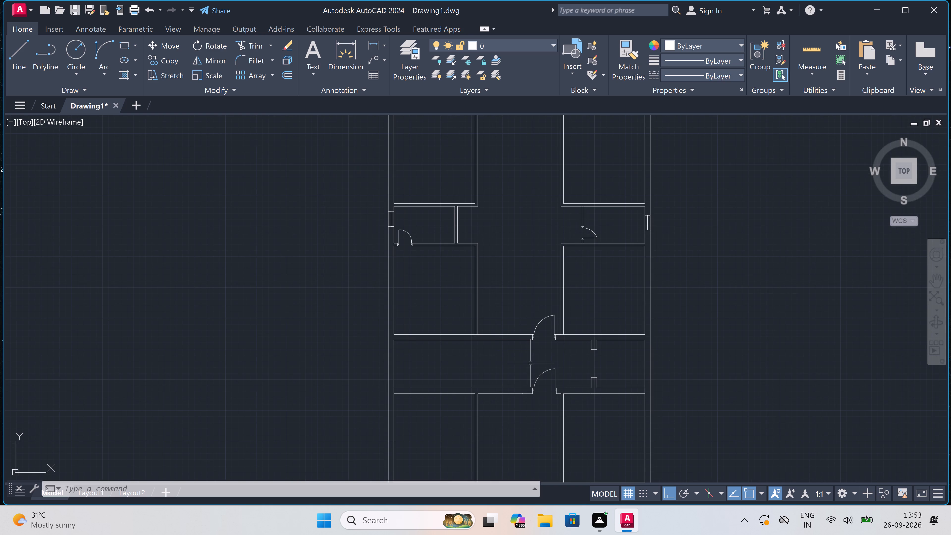
Flip the door in the passage's lower wall by mirroring it across the wall and deleting the original leaf and arc.
scroll(533, 368, "up", 1)
scroll(541, 406, "up", 1)
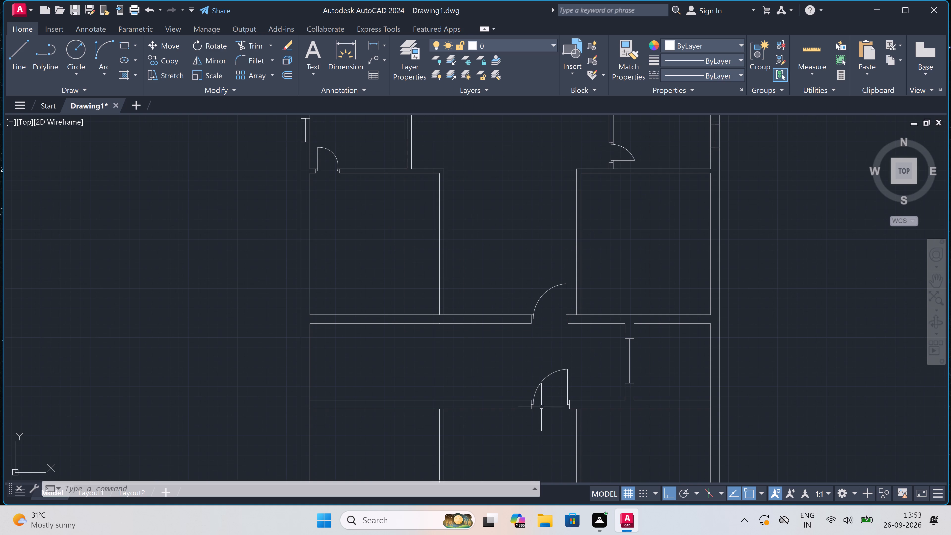
left_click(595, 348)
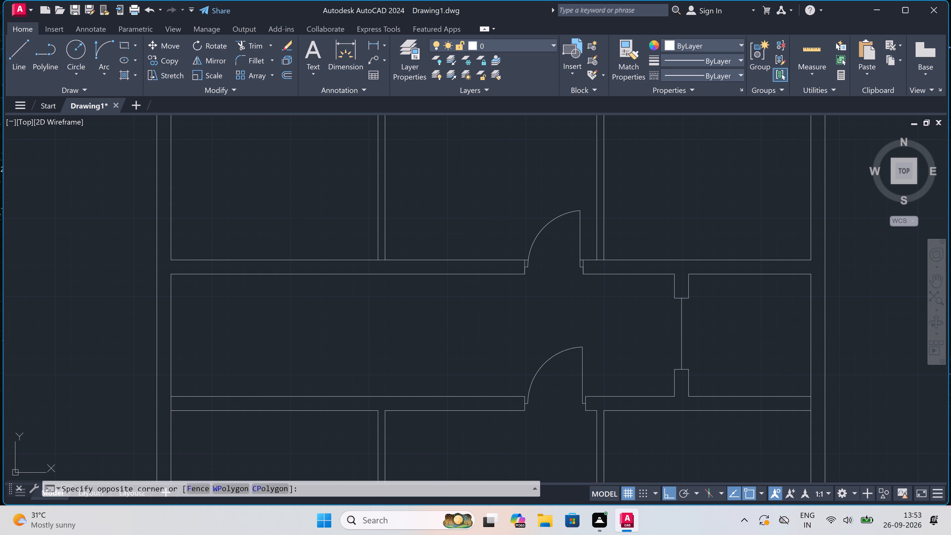
left_click(536, 382)
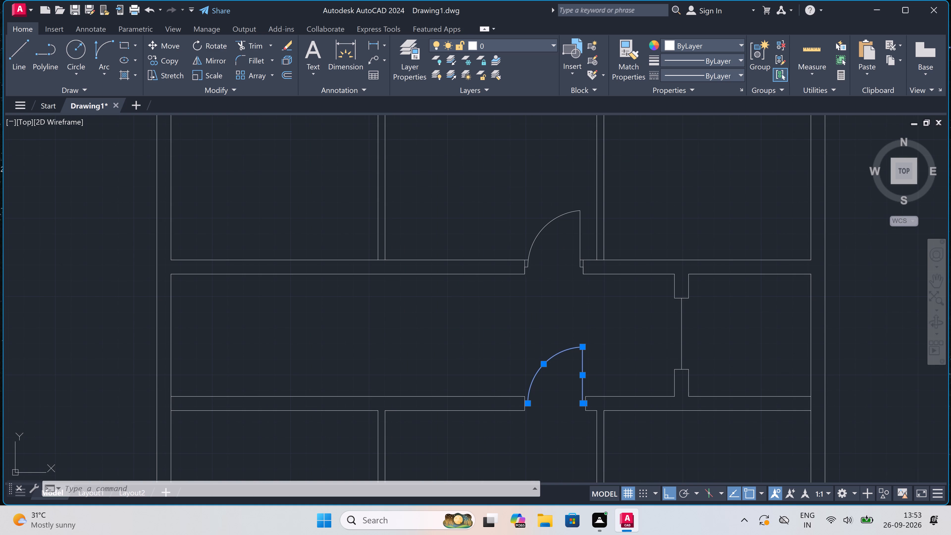
left_click(217, 61)
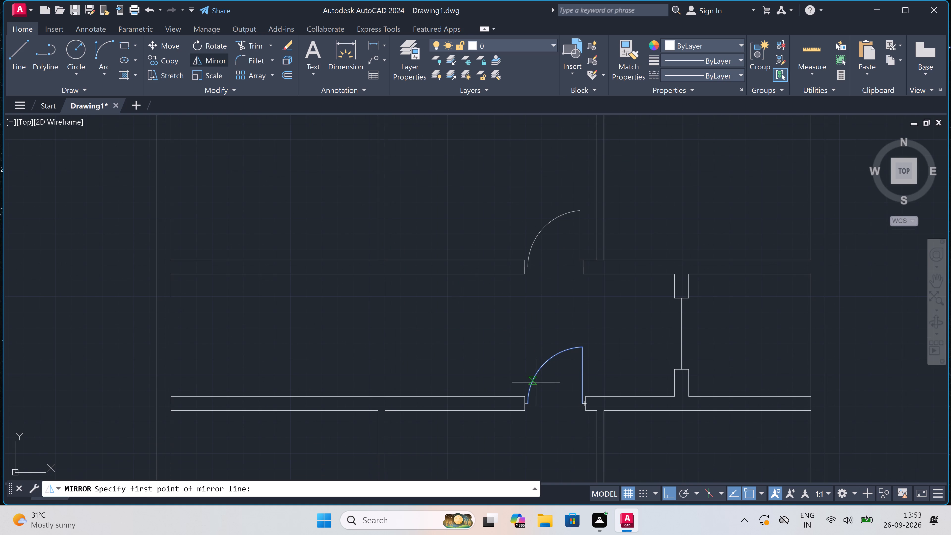
left_click(581, 404)
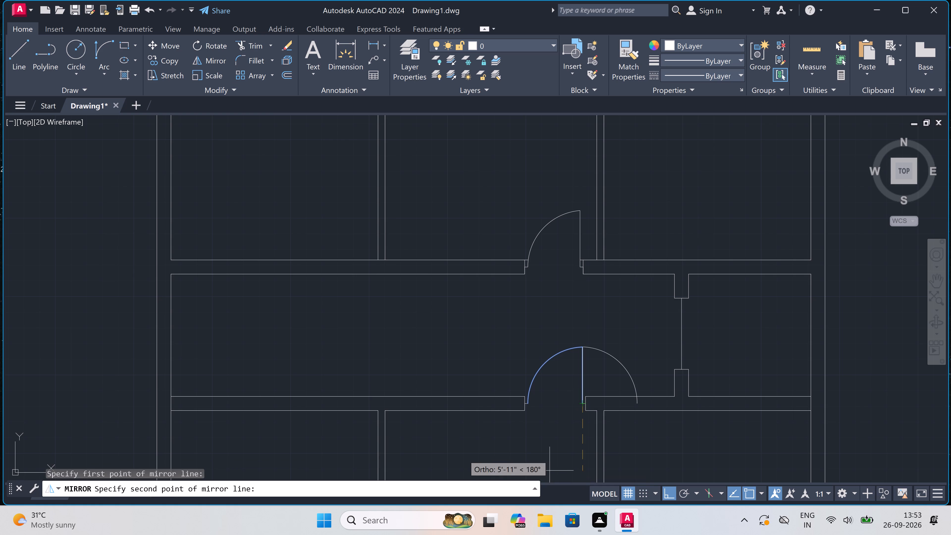
left_click(429, 439)
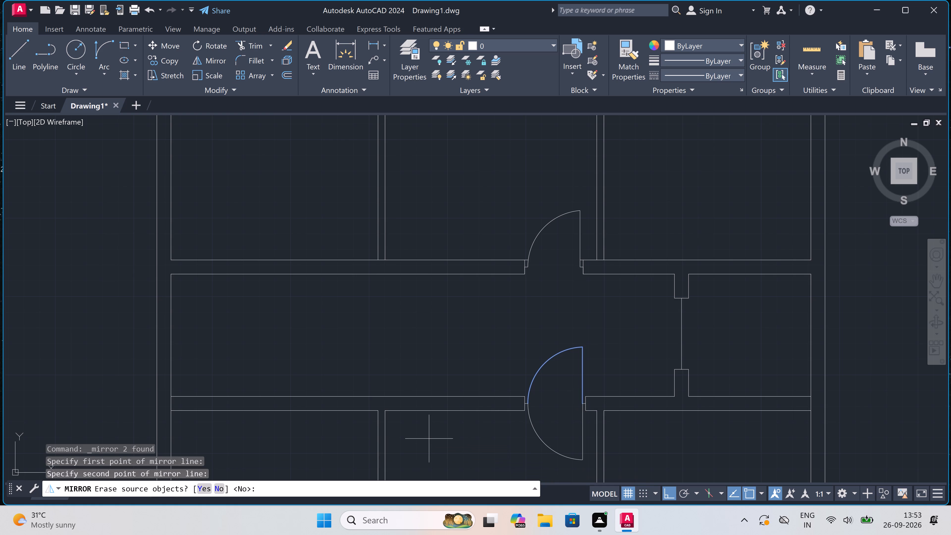
key("space")
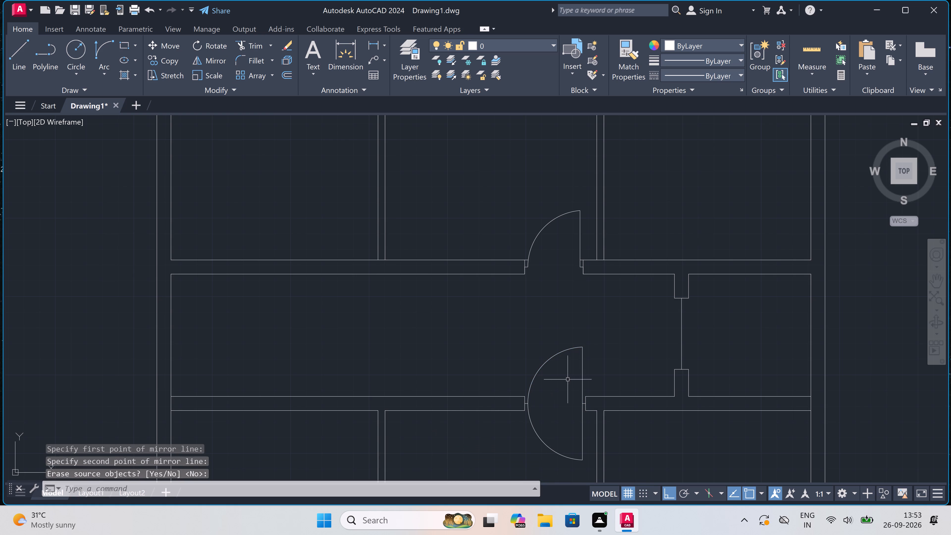
left_click(594, 355)
double_click(502, 364)
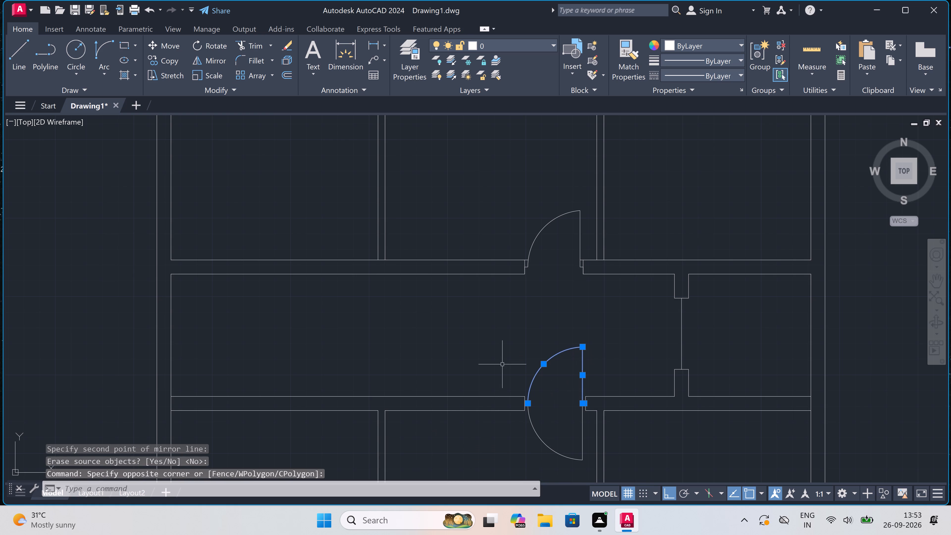
key("Delete")
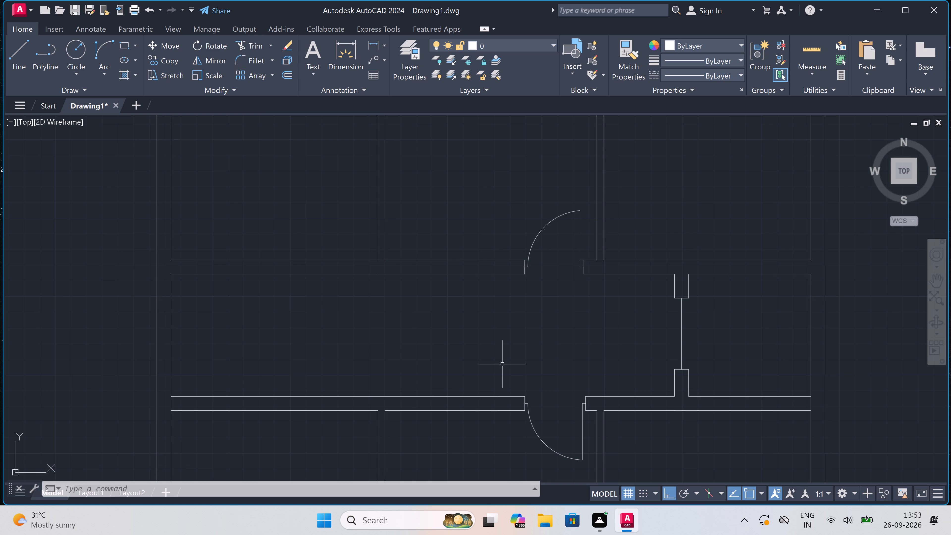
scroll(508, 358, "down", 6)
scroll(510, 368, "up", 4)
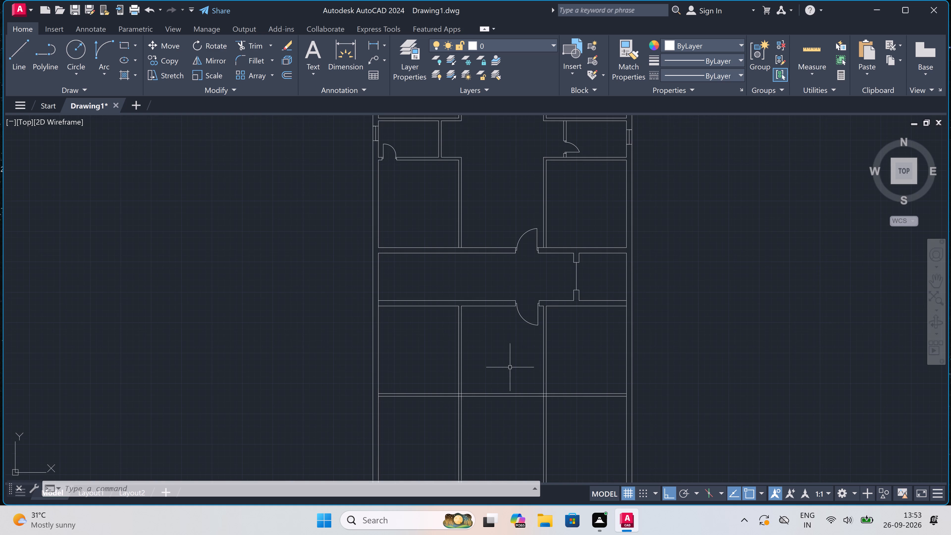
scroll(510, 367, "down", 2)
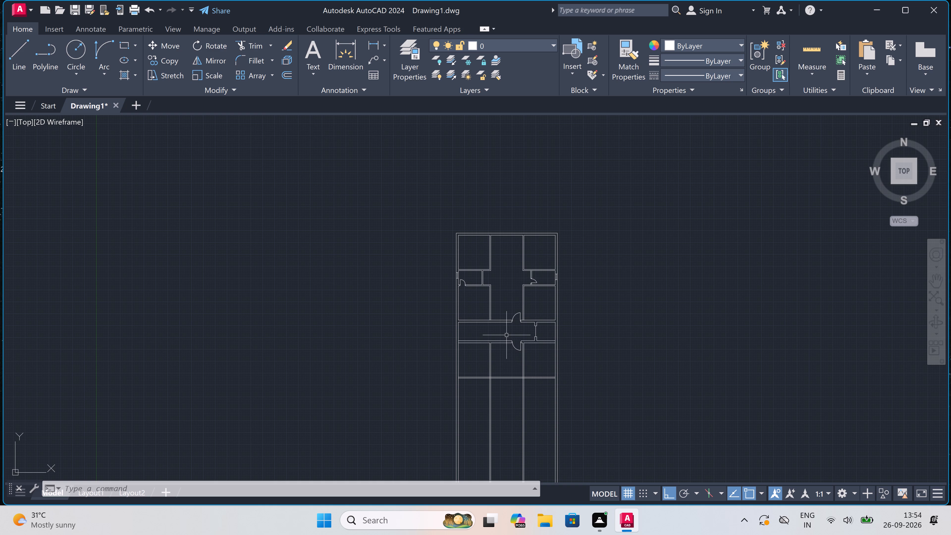
In the room below the right small room, draw an enclosure outline from its upper-right corner: 4' down, 5'4.5" left, back up to the wall.
scroll(501, 334, "up", 1)
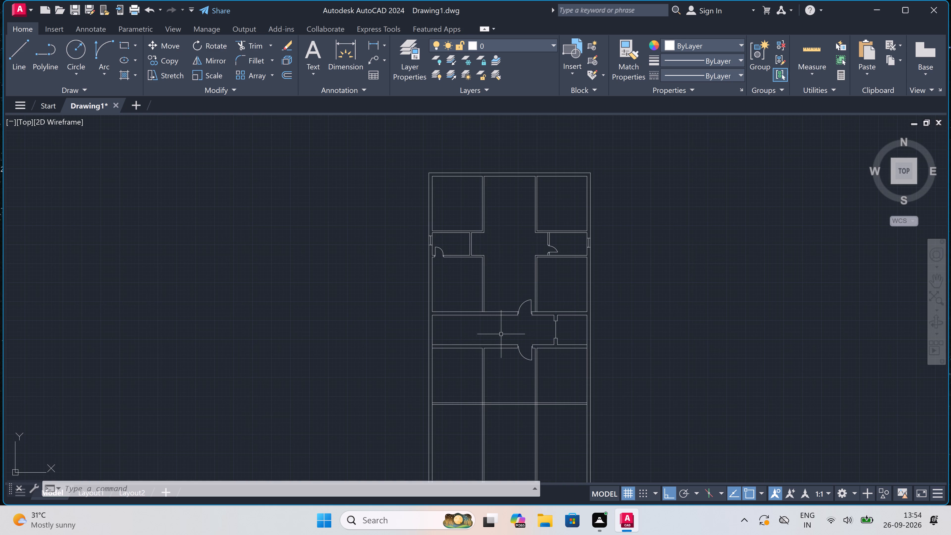
scroll(526, 247, "up", 2)
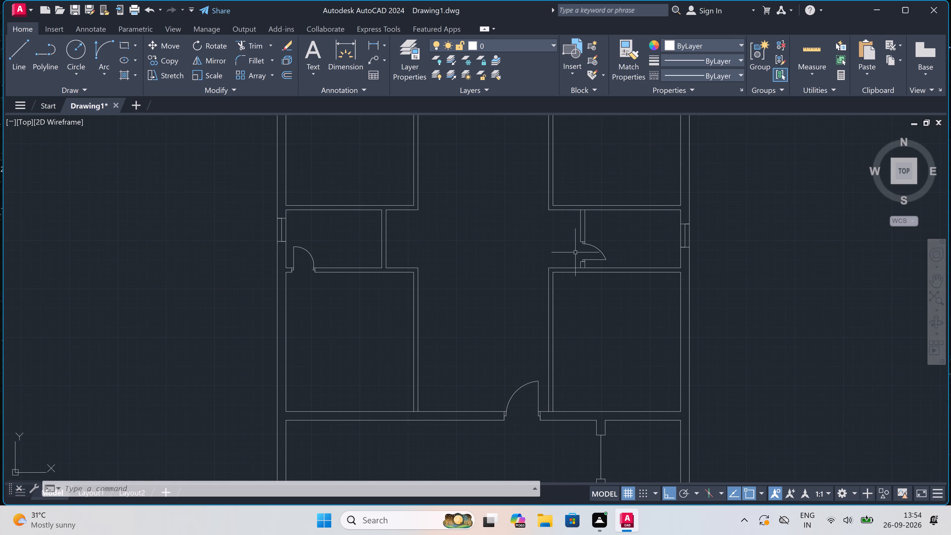
scroll(567, 255, "up", 2)
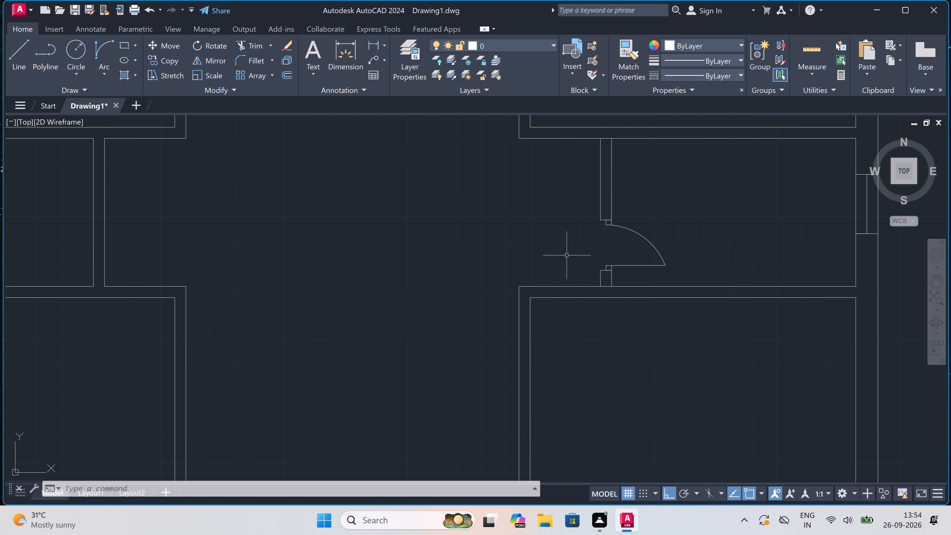
type("l")
key("space")
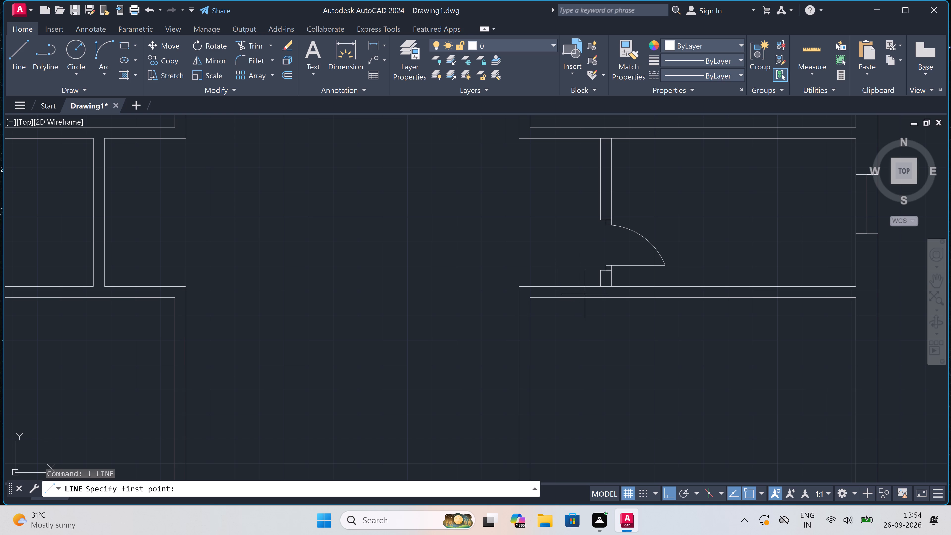
scroll(622, 296, "down", 1)
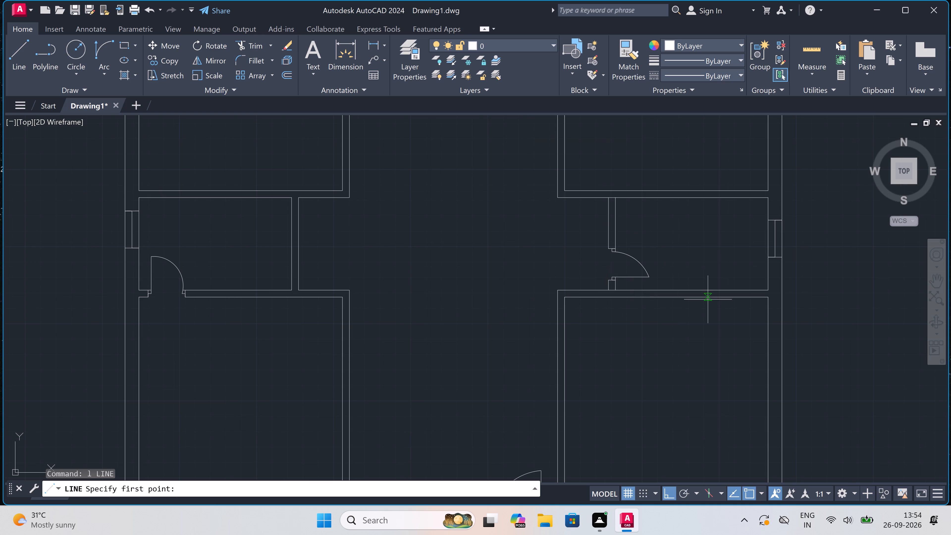
scroll(711, 299, "up", 1)
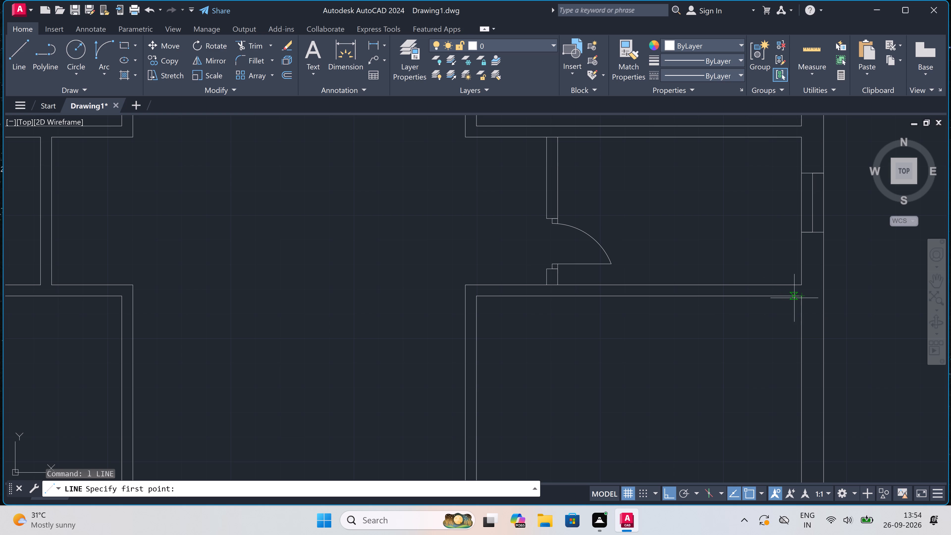
left_click_drag(800, 297, 801, 300)
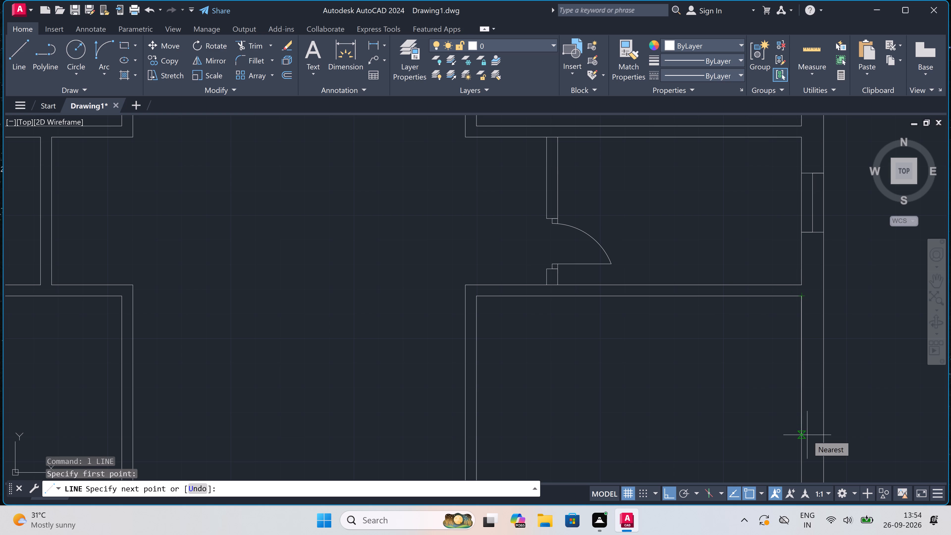
key("4")
key("Return")
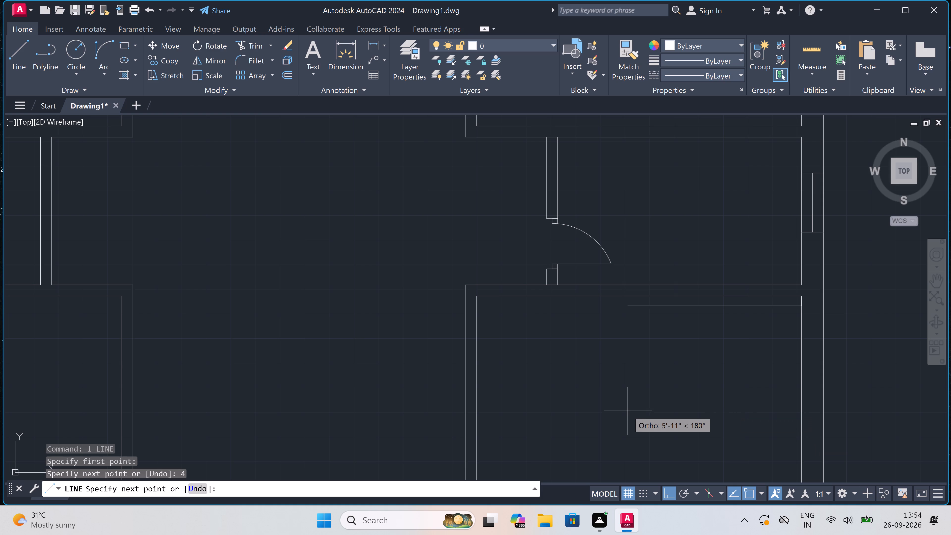
key("ctrl+z")
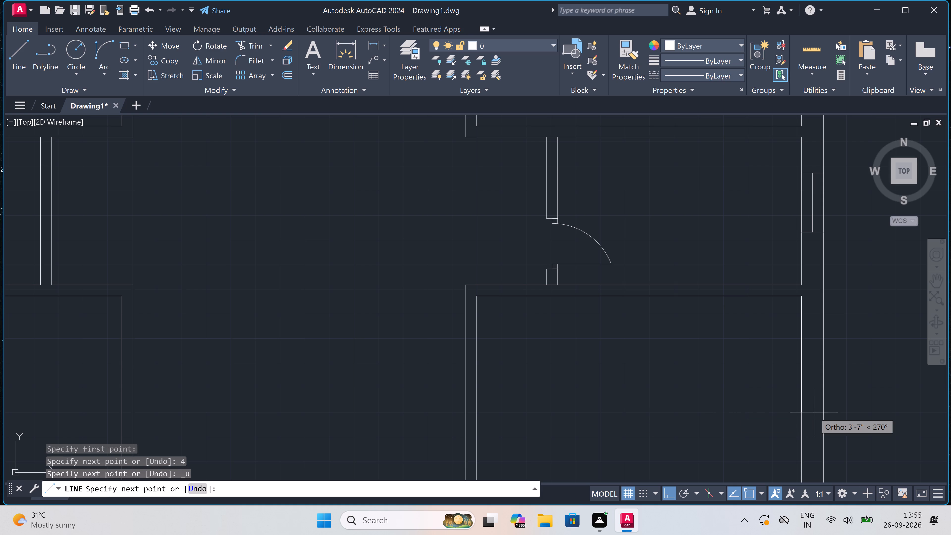
type("4'")
key("space")
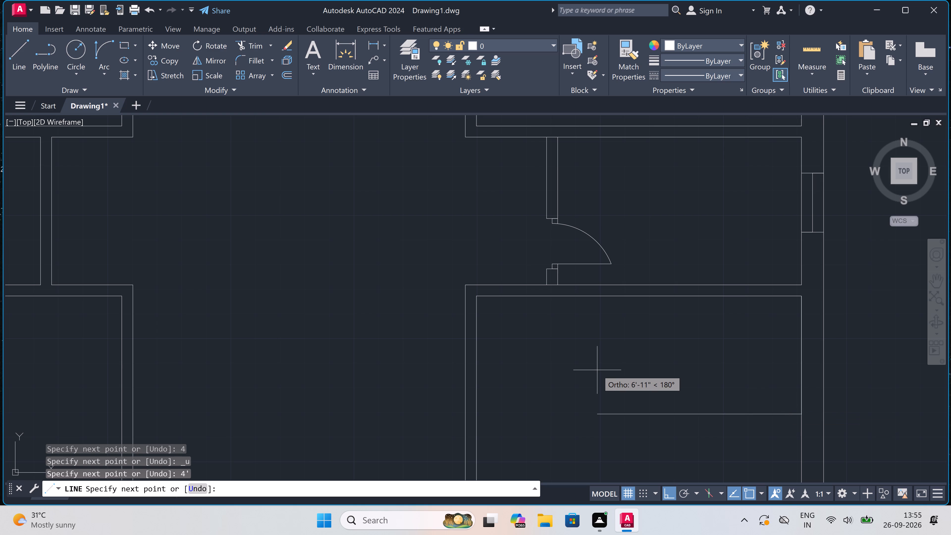
key("5")
key("apostrophe")
type("4.5")
type("\"")
key("space")
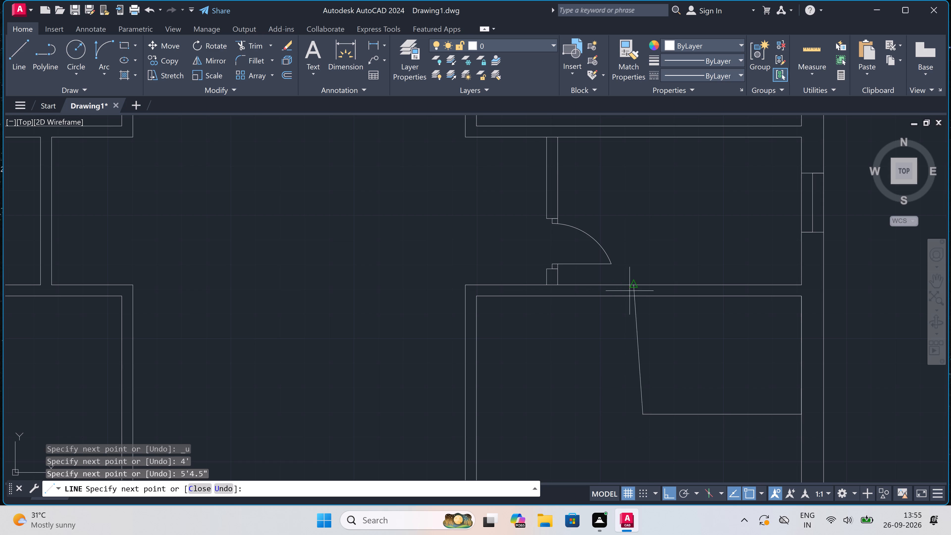
left_click(641, 296)
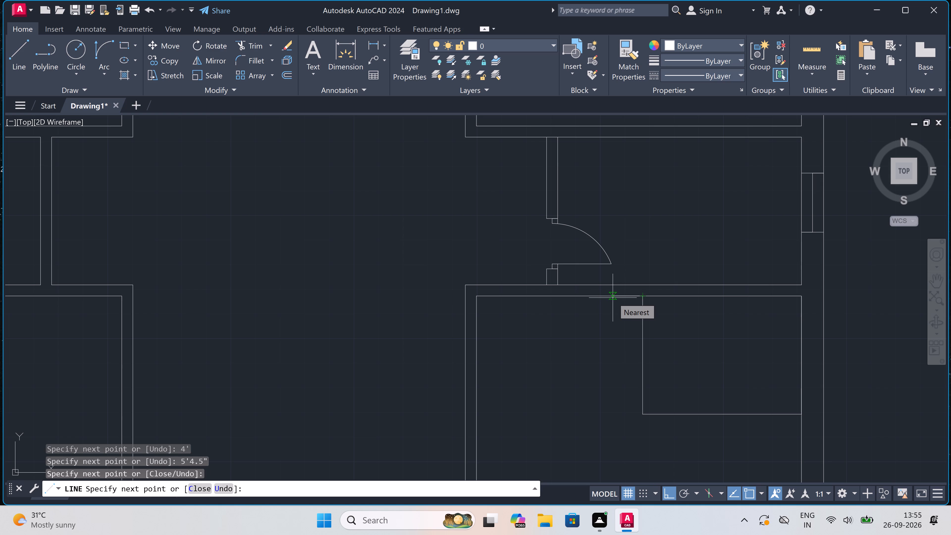
Draw the enclosure's outer wall face 4.5" left of and 4.5" below the existing outline, ending at the right exterior wall.
key("4")
type(".5")
type("\"")
key("space")
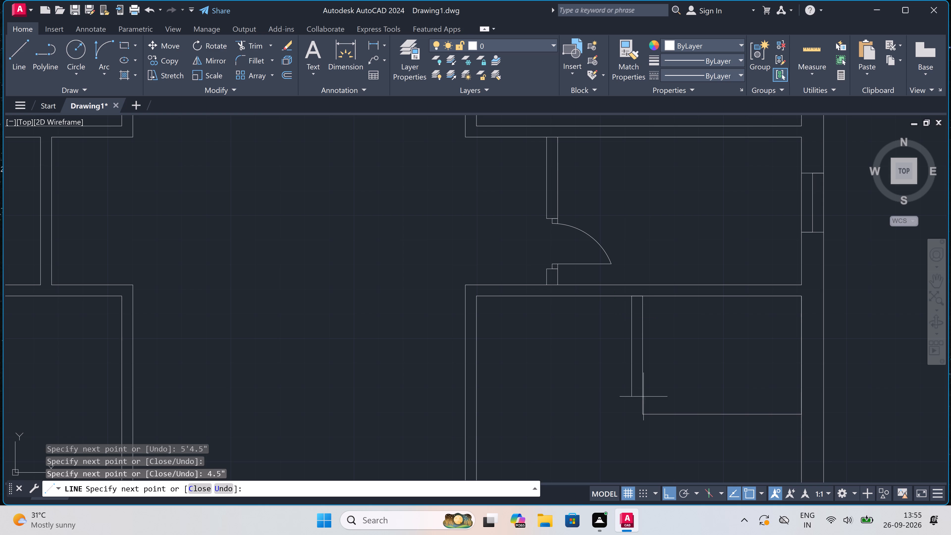
scroll(641, 430, "up", 2)
scroll(634, 393, "up", 2)
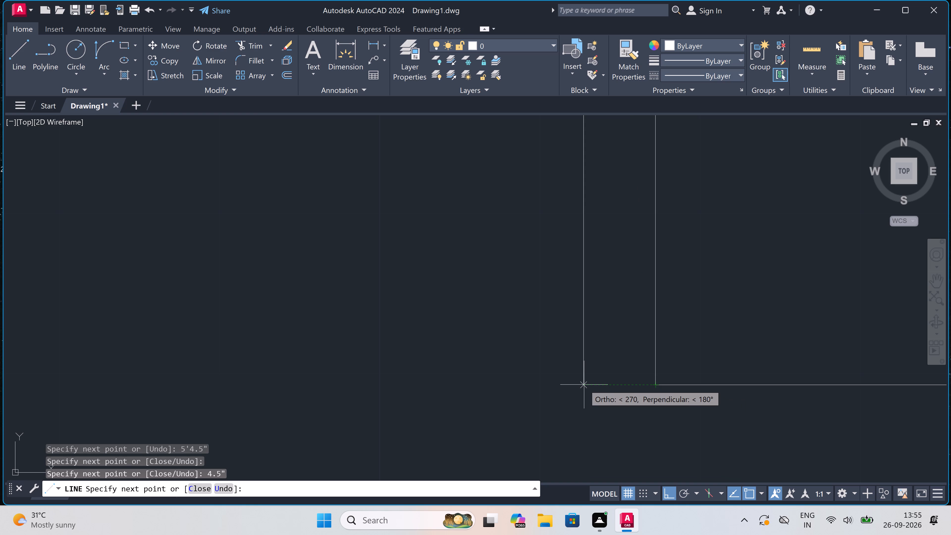
left_click(584, 385)
scroll(589, 419, "down", 4)
scroll(592, 436, "up", 3)
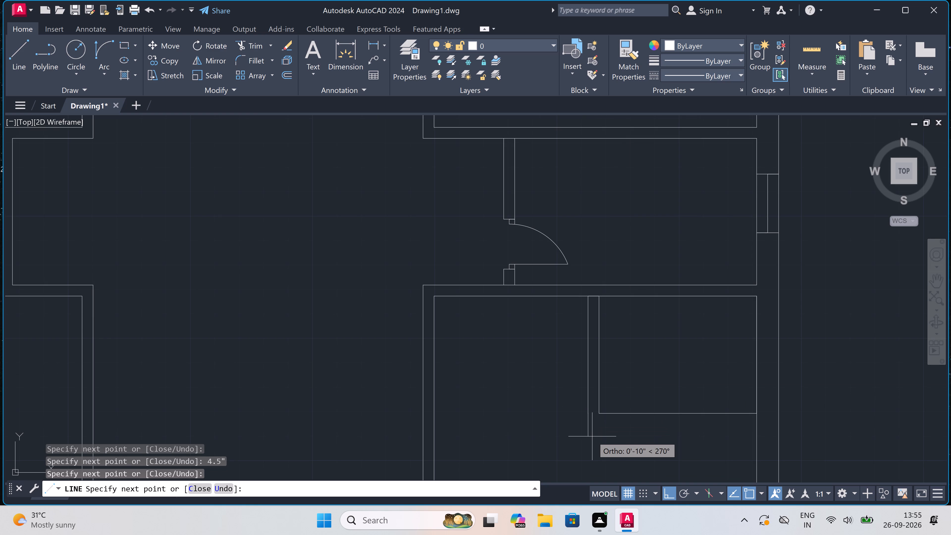
type("4.5")
type("\"")
key("space")
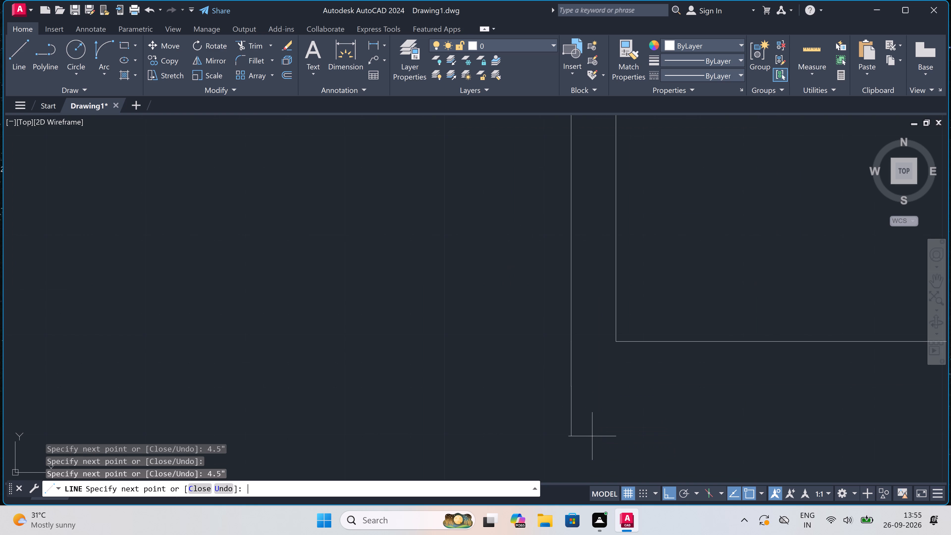
scroll(592, 436, "down", 3)
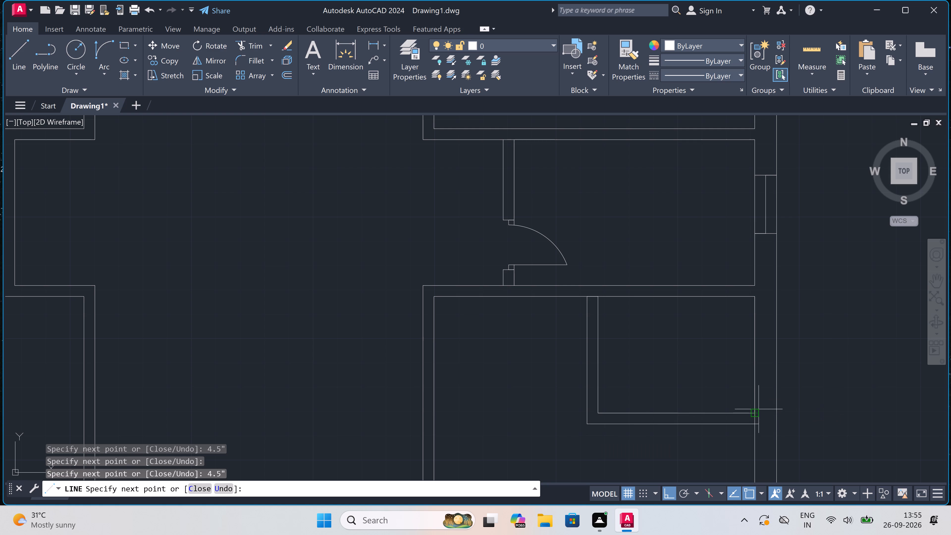
scroll(762, 417, "up", 2)
left_click(742, 434)
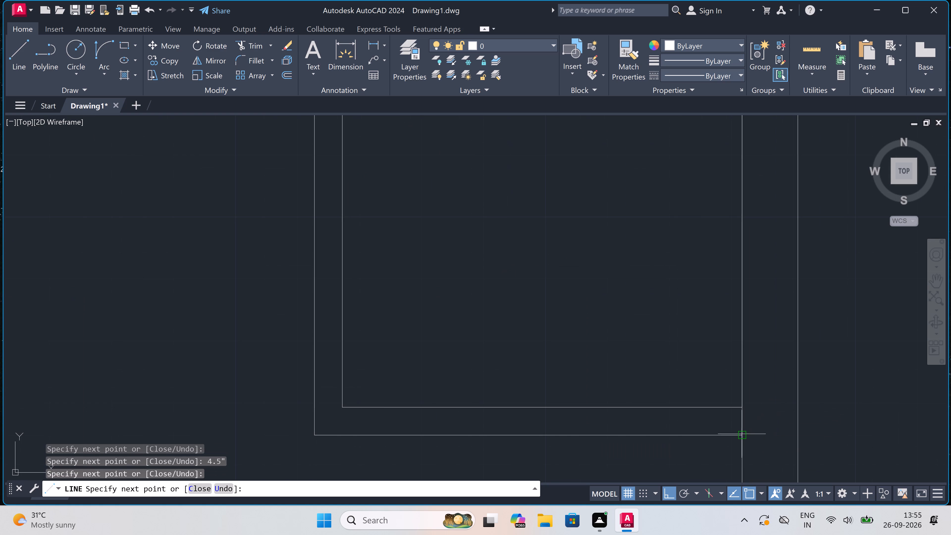
key("Escape")
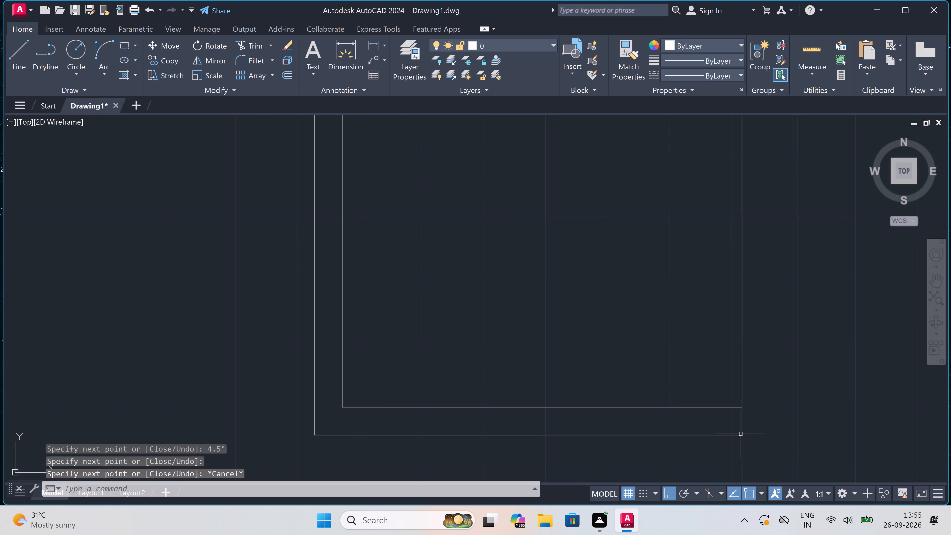
Draw two closing lines across the wall above the enclosure's room, at the room's upper-left corner and the door partition's left face.
scroll(658, 407, "down", 3)
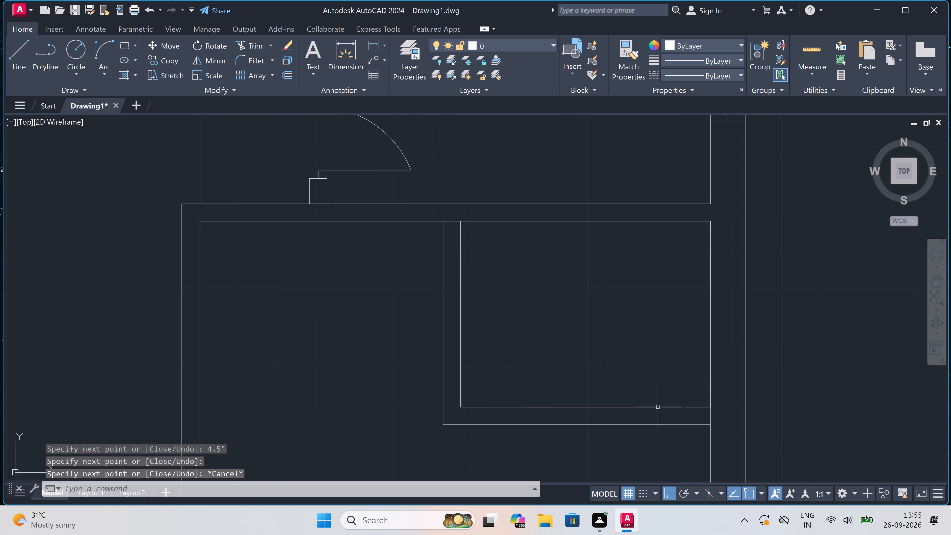
scroll(657, 406, "down", 1)
scroll(598, 412, "up", 2)
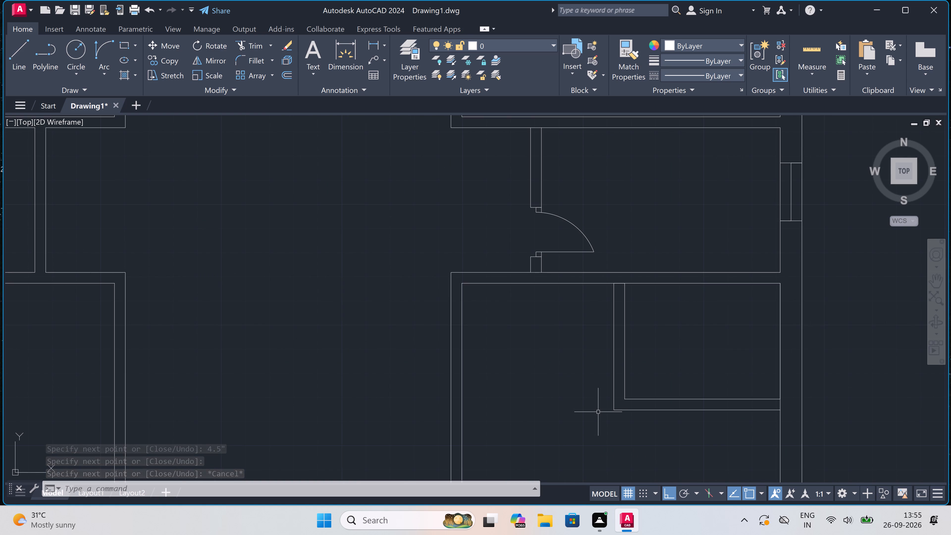
type("l")
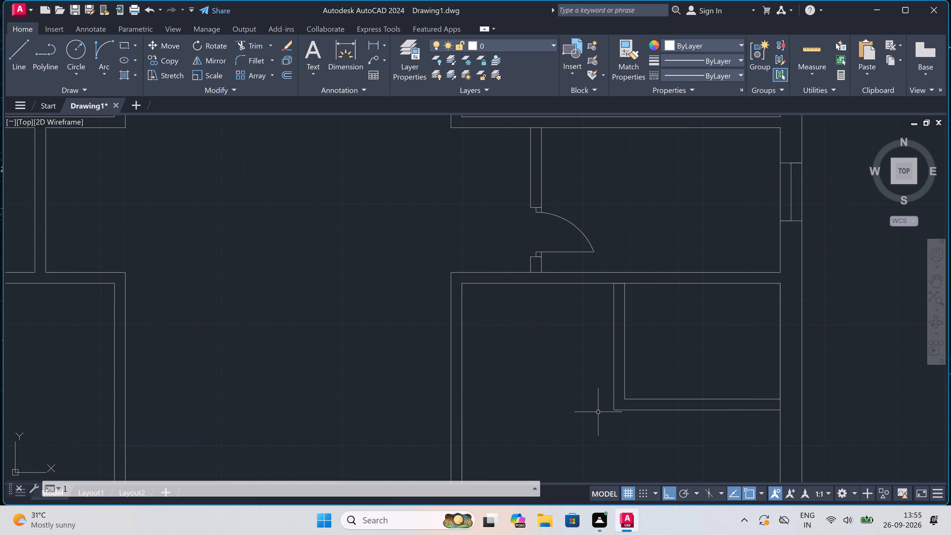
key("space")
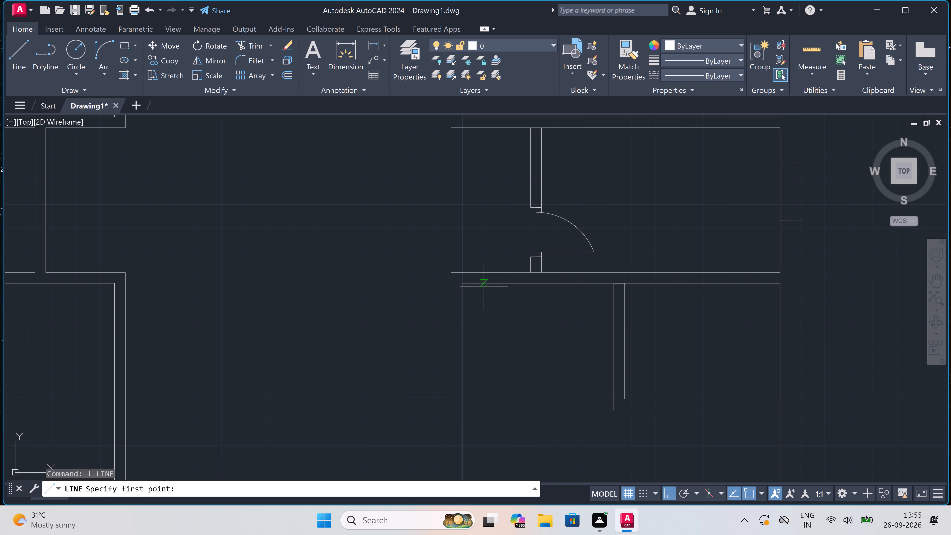
left_click(464, 285)
left_click(461, 271)
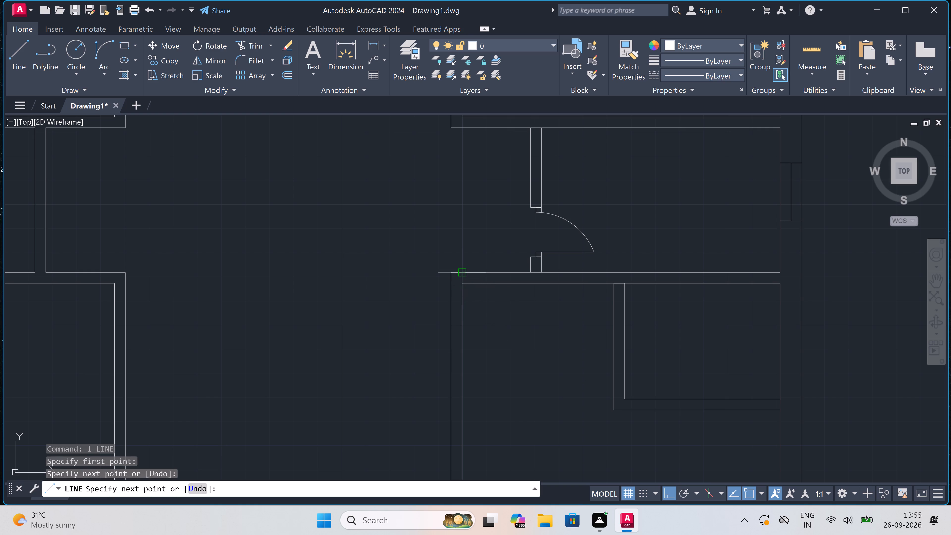
key("Escape")
key("space")
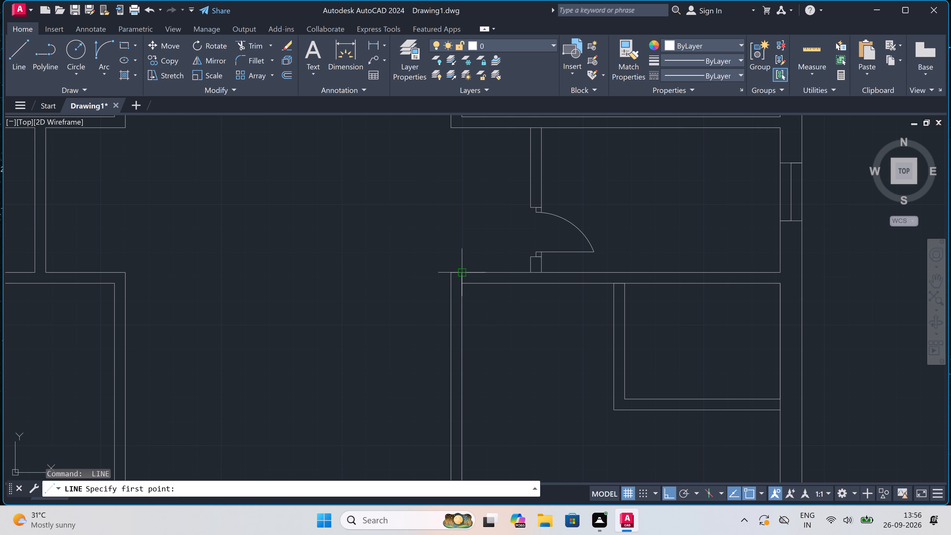
scroll(465, 269, "up", 1)
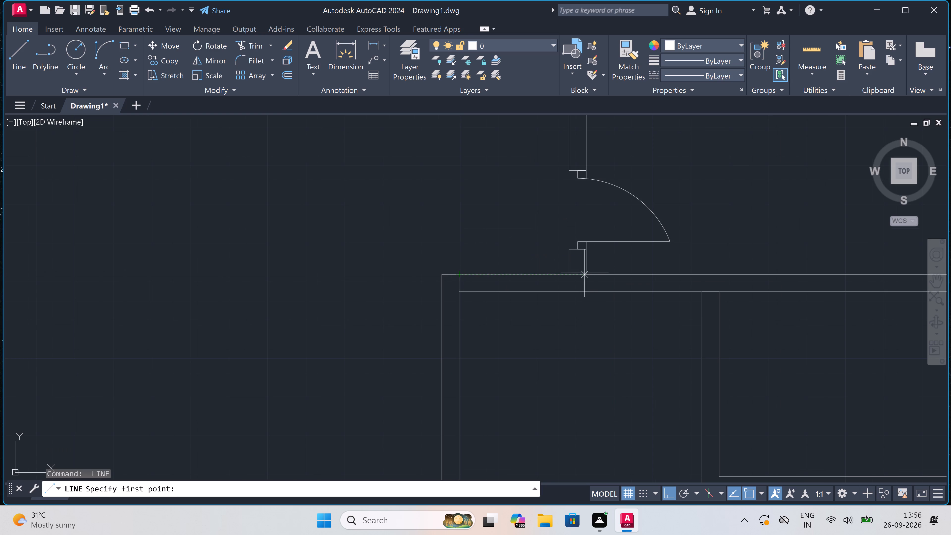
left_click(573, 274)
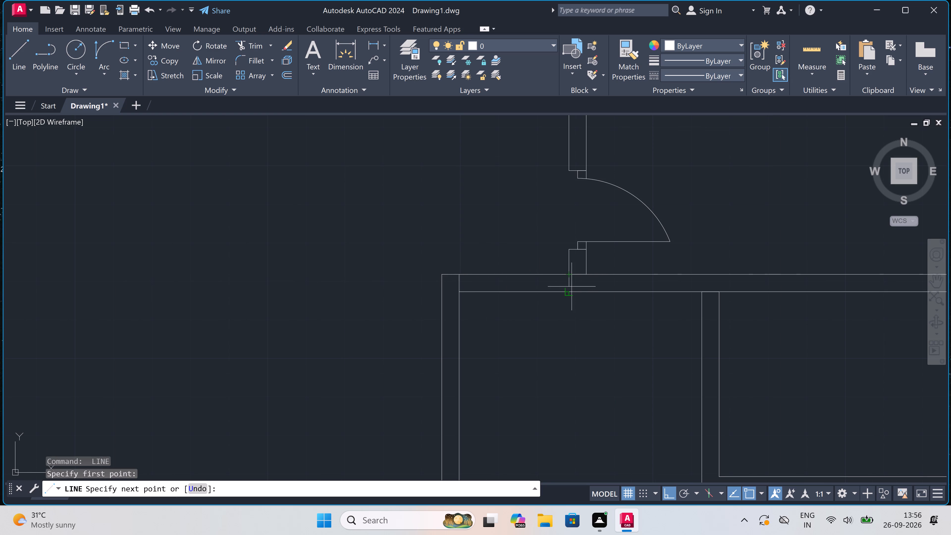
left_click(570, 290)
key("Escape")
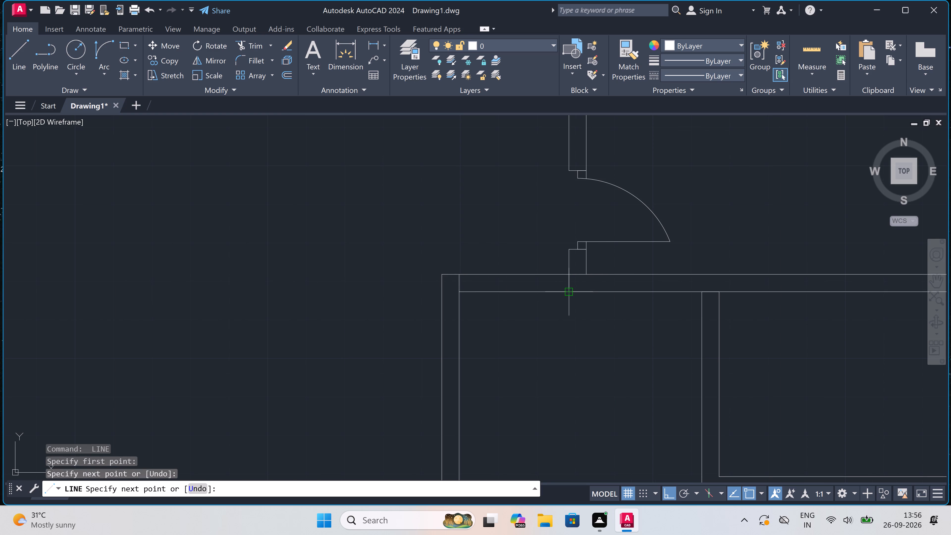
Trim both wall lines between the two closing lines to open the wall, plus the short segment under the door partition.
type("tr")
key("space")
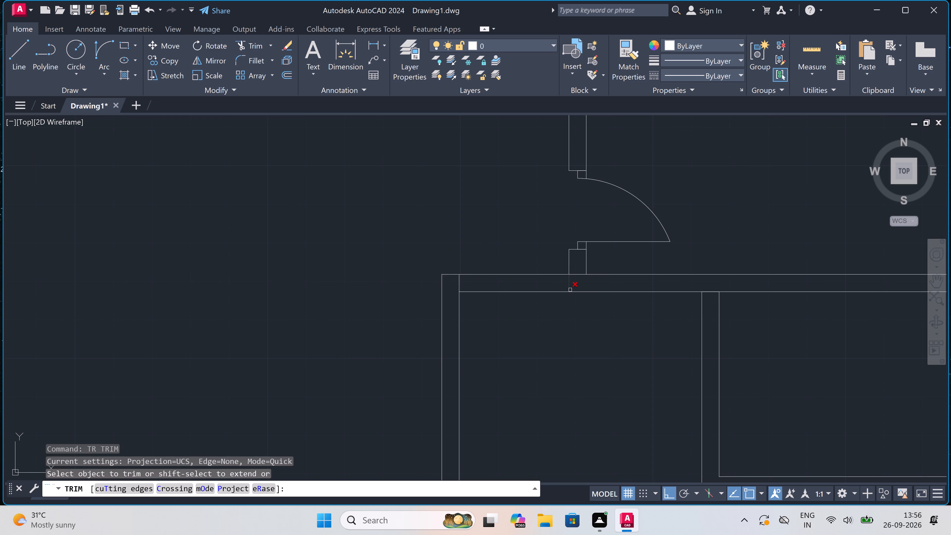
left_click(535, 265)
left_click(532, 324)
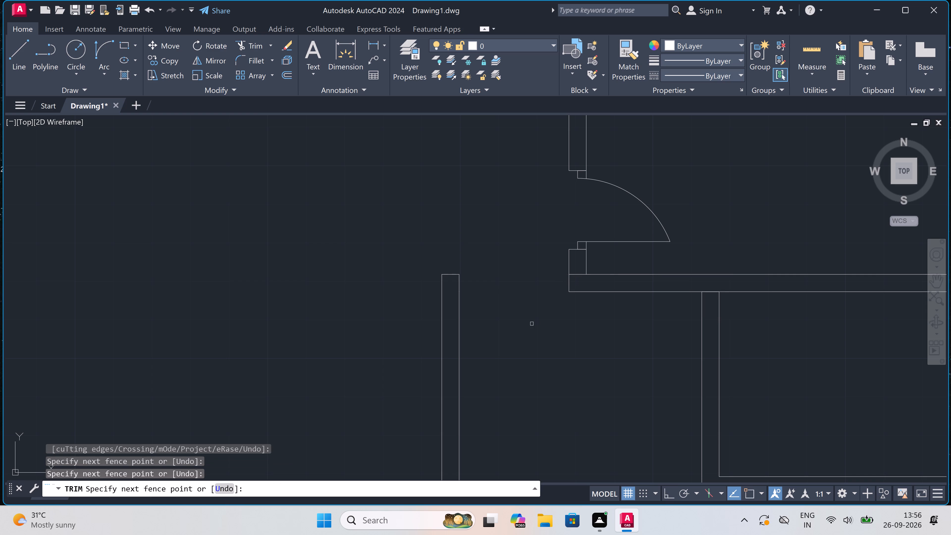
left_click(579, 275)
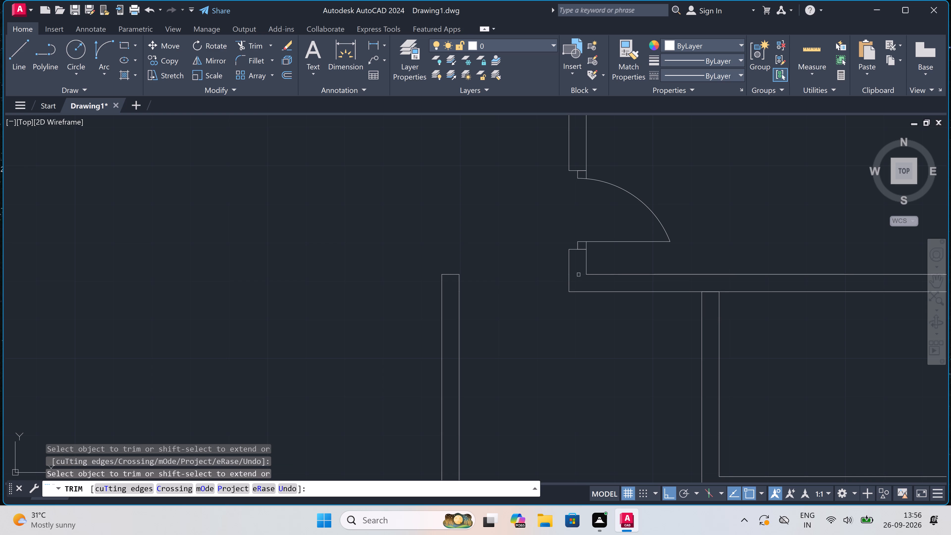
scroll(579, 275, "down", 3)
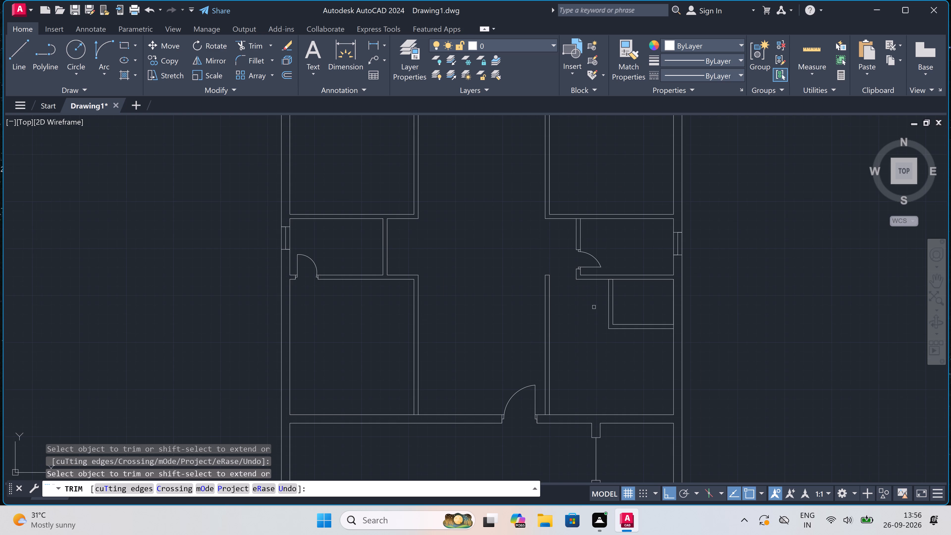
key("Escape")
Draw a 4.5" thick partition extending the enclosure's lower wall from its lower-left corner to the room's left wall.
scroll(594, 330, "up", 2)
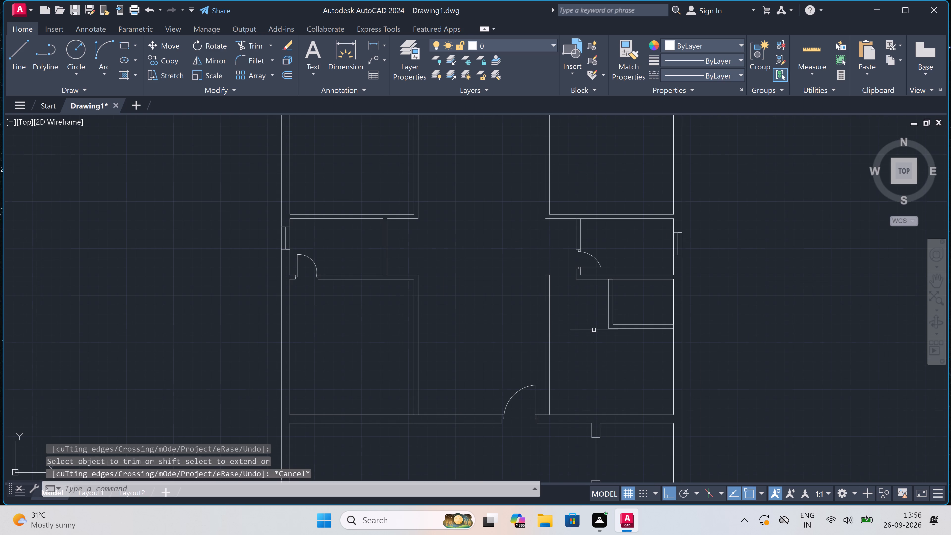
scroll(596, 312, "up", 1)
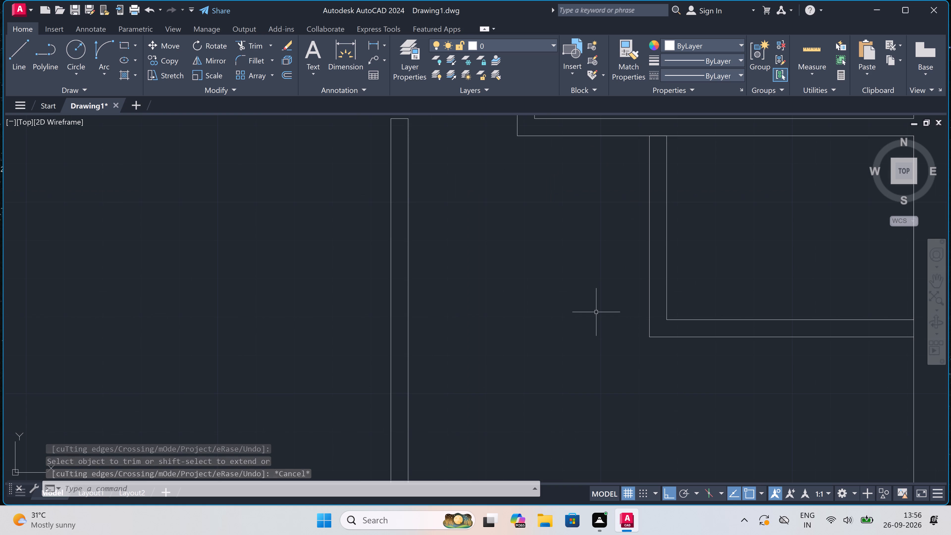
type("l")
key("space")
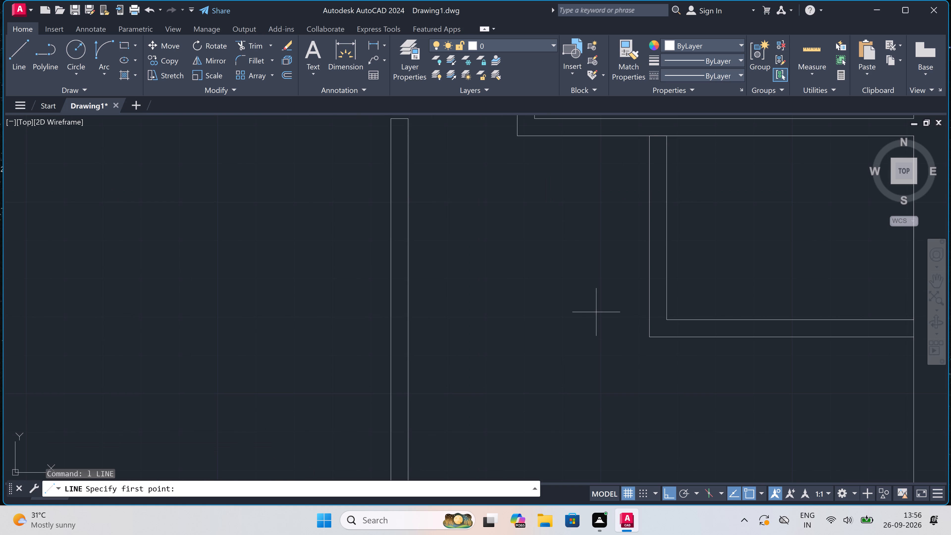
left_click_drag(666, 317, 662, 317)
left_click(405, 320)
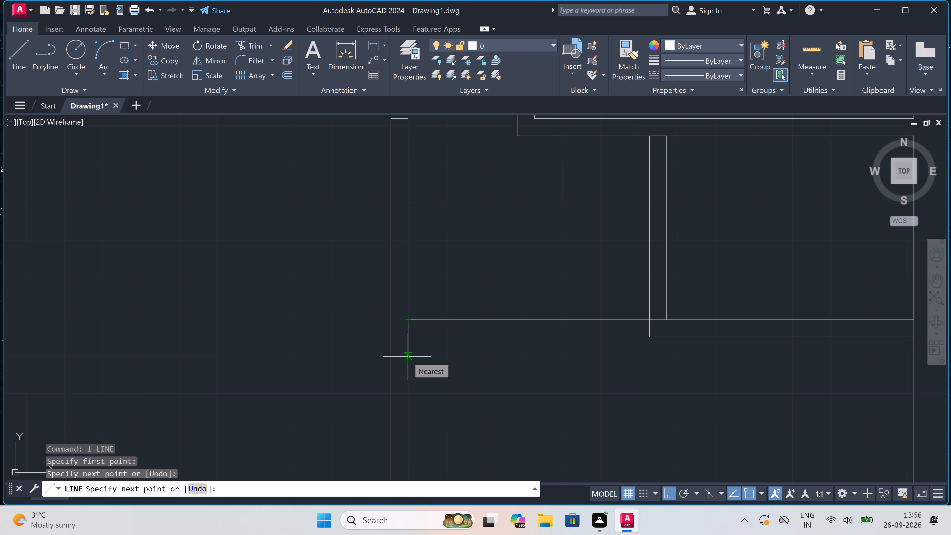
key("4")
type(".5")
type("\"")
key("space")
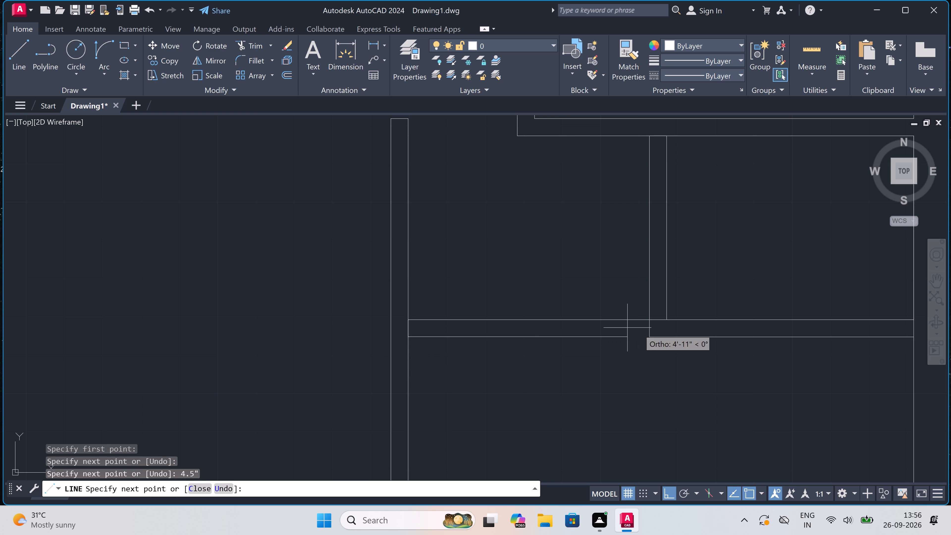
left_click(648, 337)
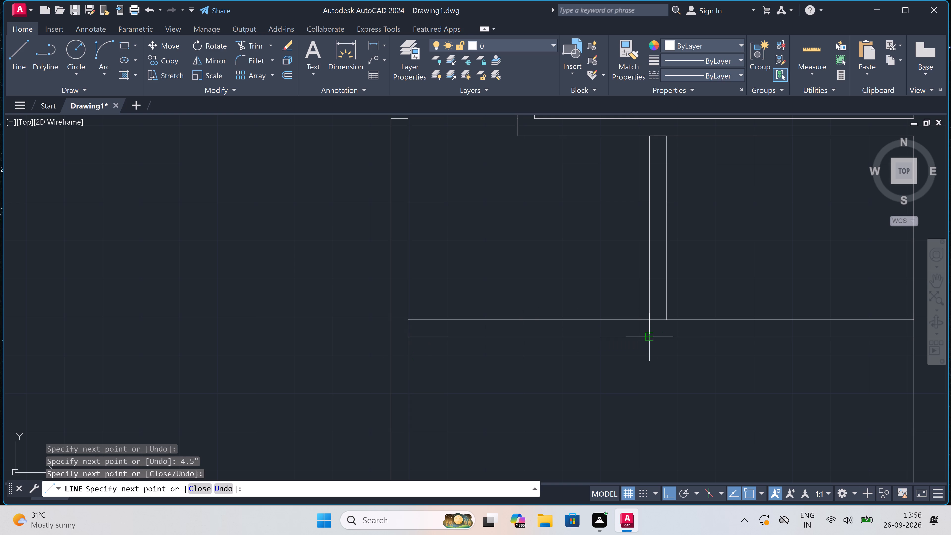
key("Escape")
Draw the enclosure door's left jamb across the lower wall beside the partition, with a 2" stop and a 2' upward door leaf.
key("space")
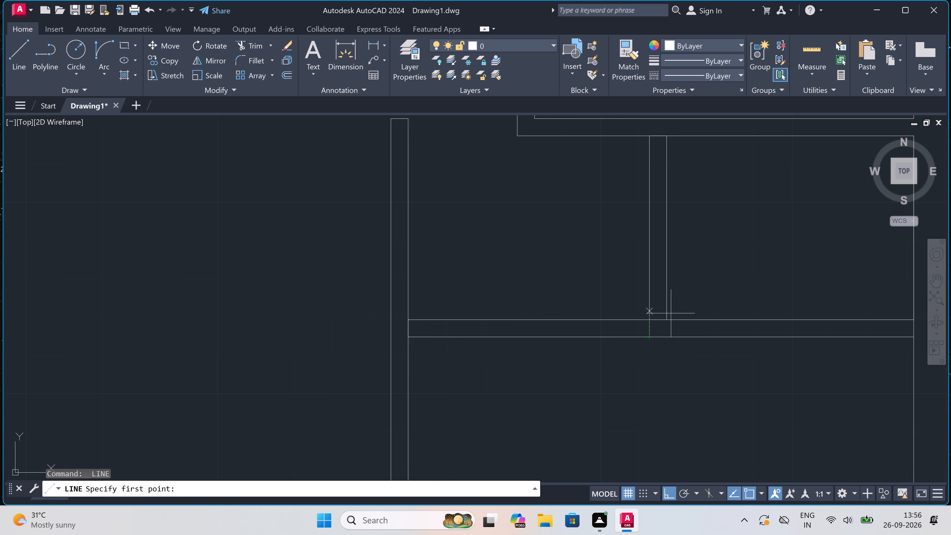
scroll(694, 314, "up", 1)
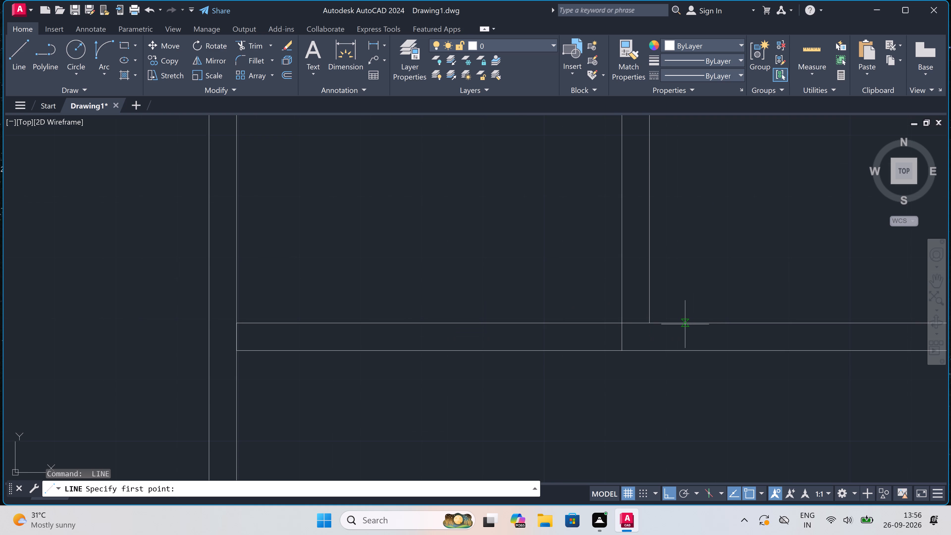
left_click(684, 324)
left_click(685, 349)
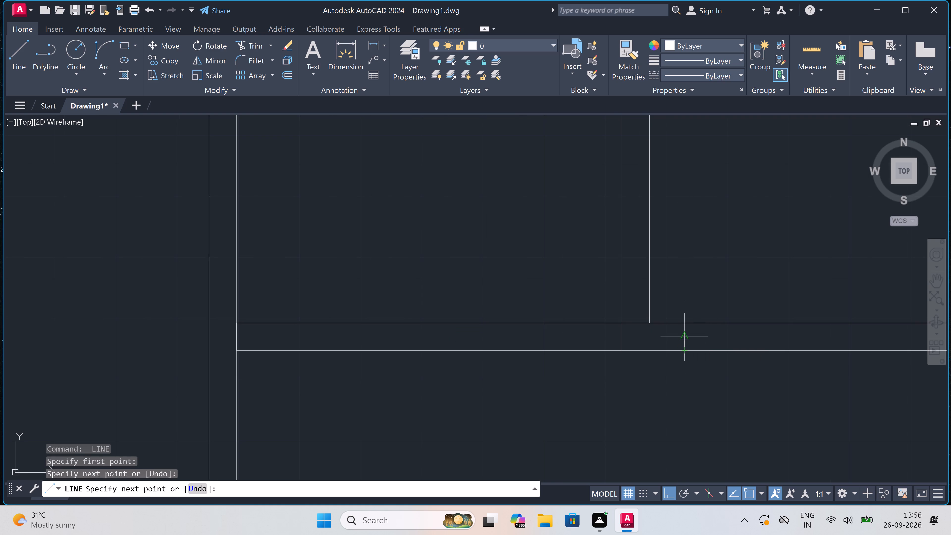
left_click(686, 339)
key("2")
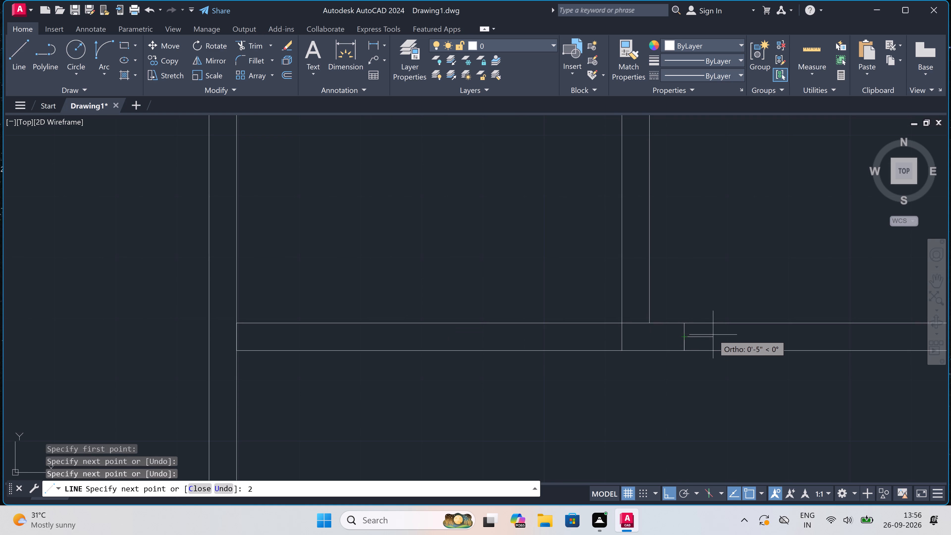
type("\"")
key("space")
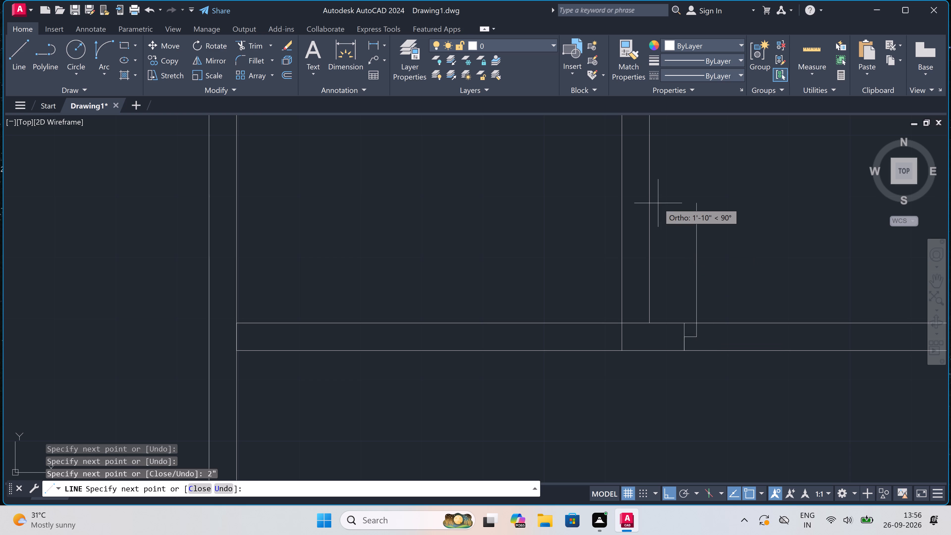
type("2'")
key("space")
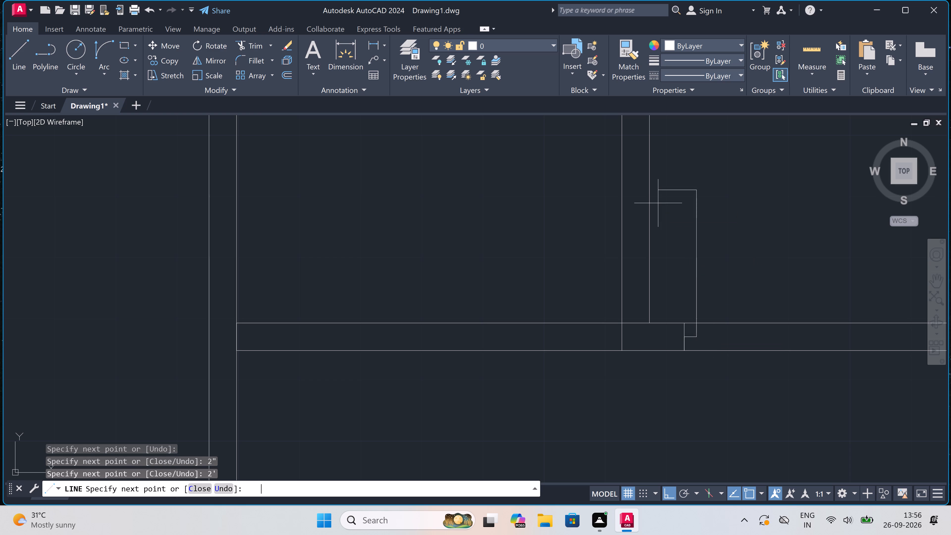
scroll(658, 205, "down", 3)
scroll(676, 176, "up", 1)
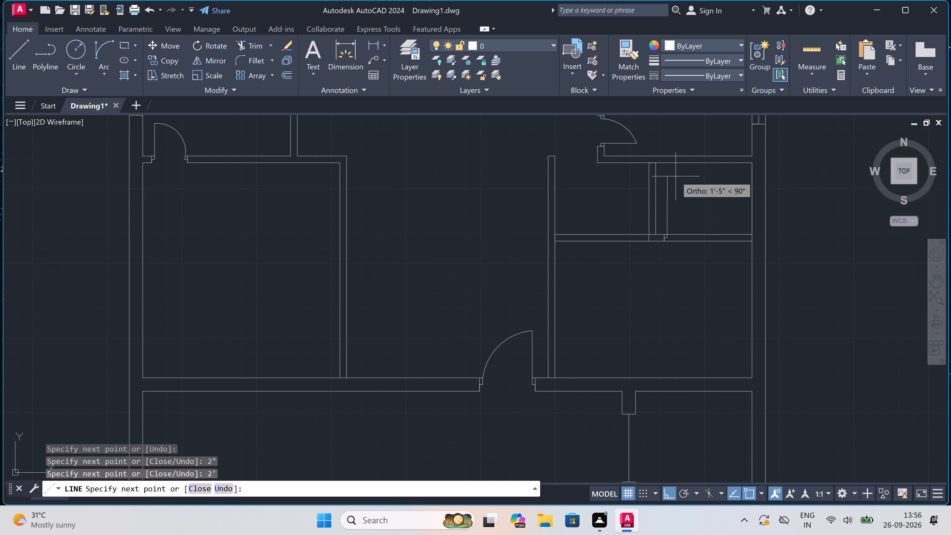
scroll(676, 176, "up", 3)
scroll(737, 279, "down", 3)
scroll(738, 304, "up", 2)
key("Escape")
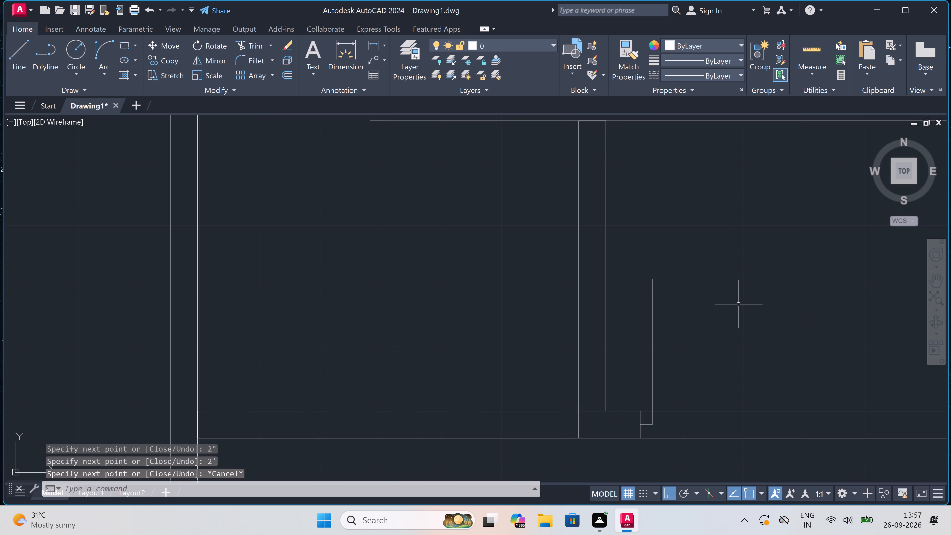
Draw the enclosure door's right jamb across the lower wall, with a 2" stop pointing back toward the leaf.
key("space")
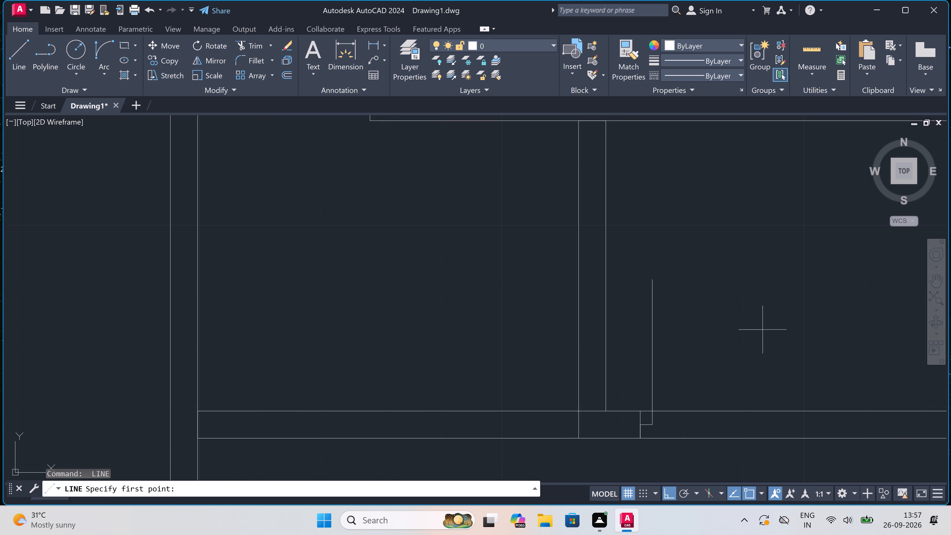
left_click(801, 409)
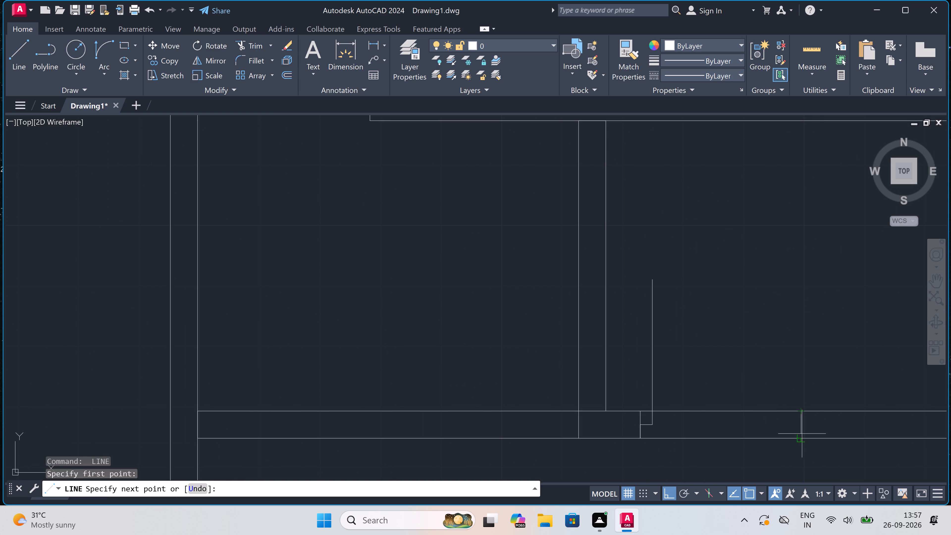
left_click(802, 442)
left_click(799, 424)
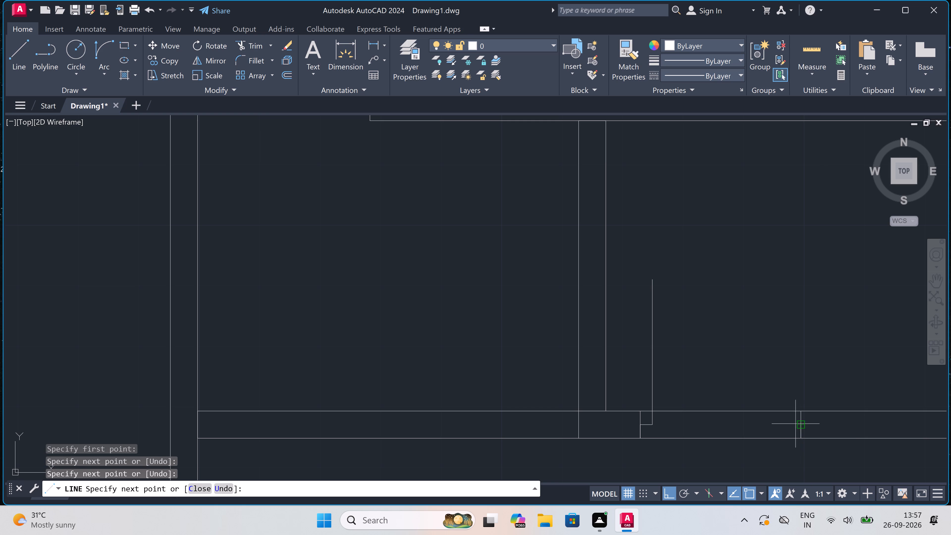
key("2")
type("\"")
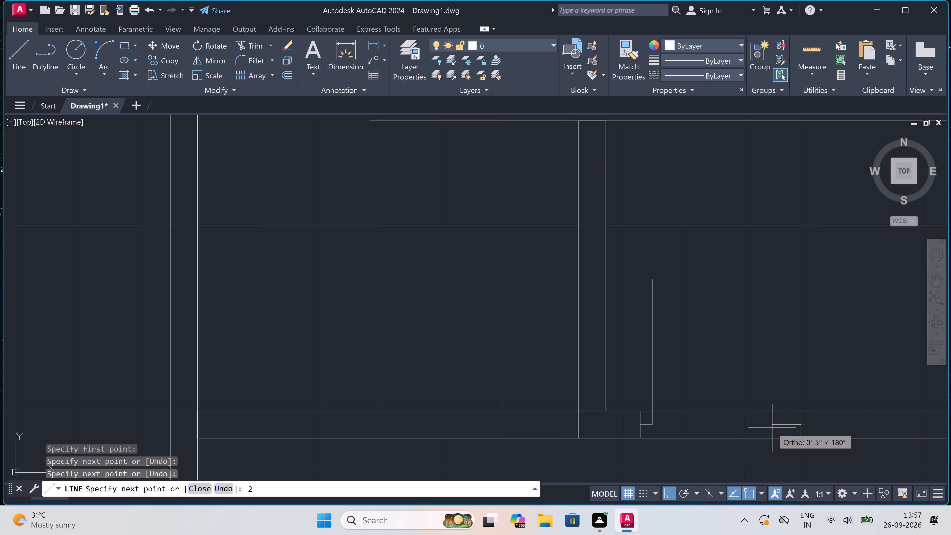
key("space")
key("Escape")
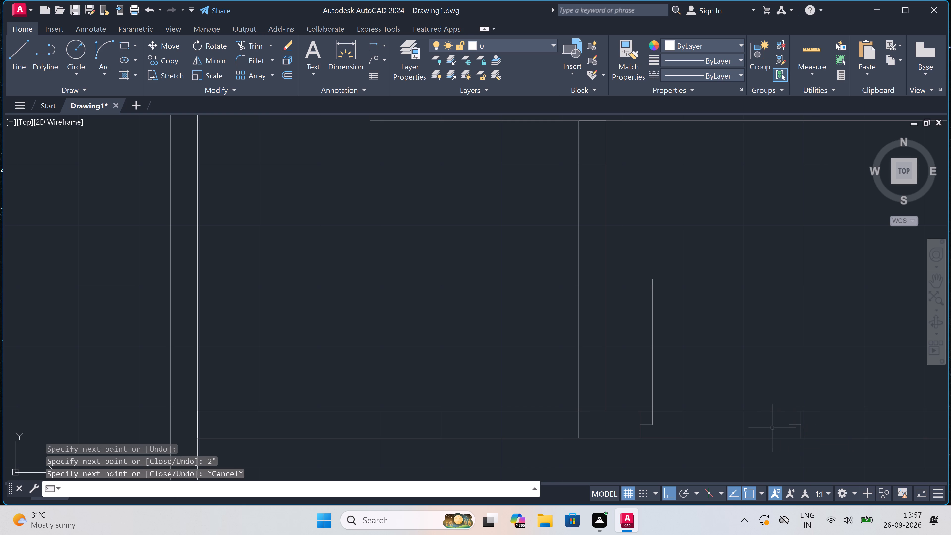
Draw the enclosure door's swing arc from the right stop's end to the top of the 2' leaf.
left_click(102, 52)
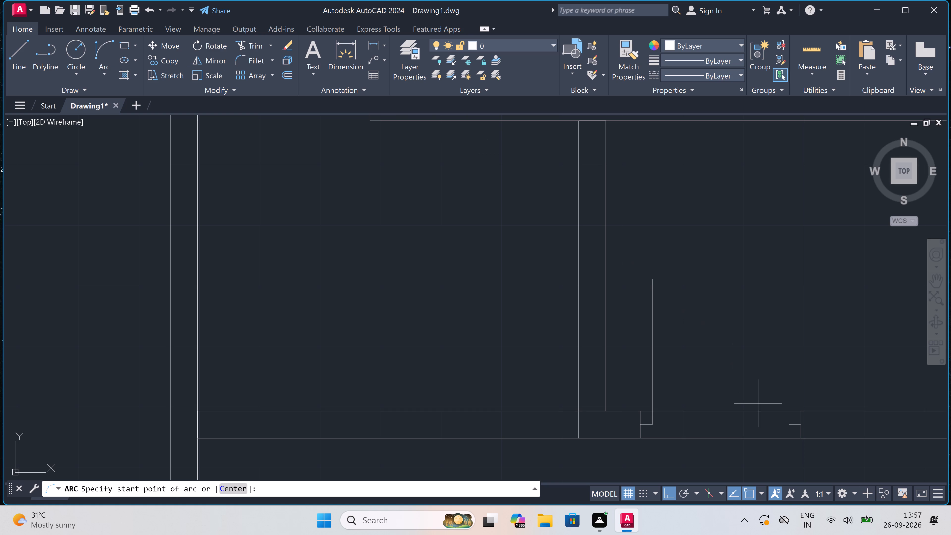
left_click(788, 424)
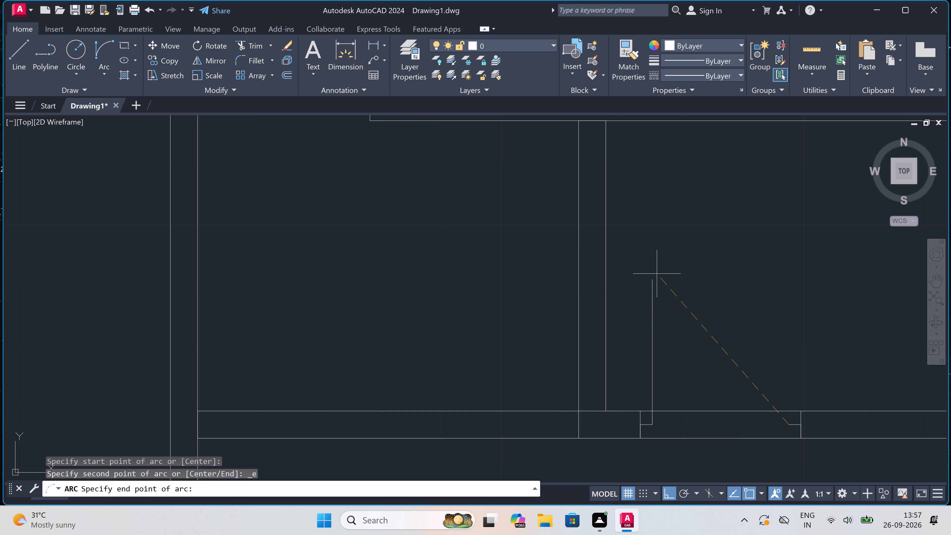
left_click(656, 279)
left_click(666, 261)
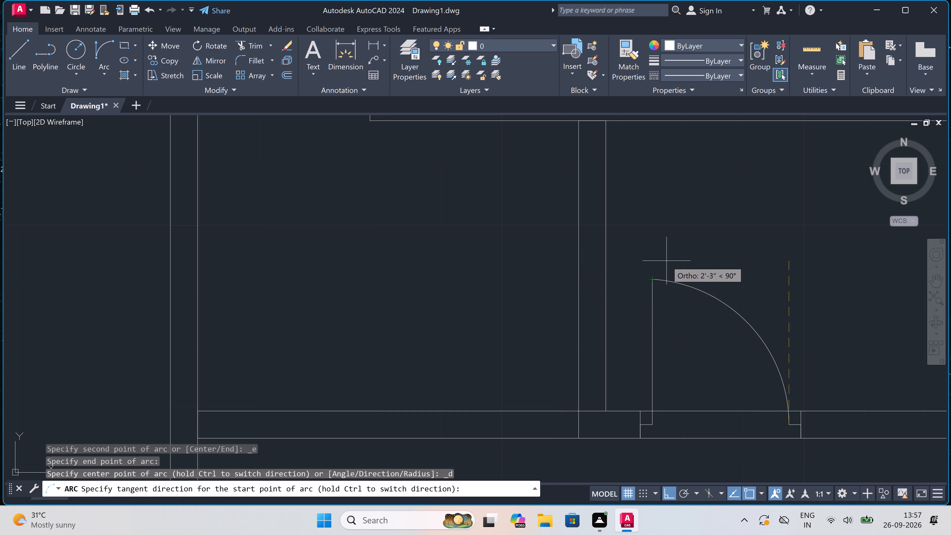
scroll(666, 261, "down", 2)
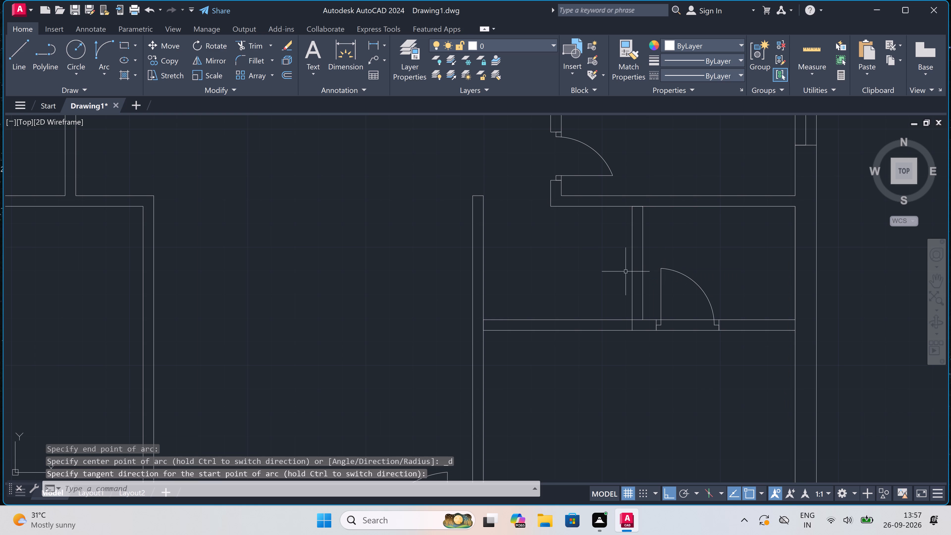
scroll(621, 274, "down", 1)
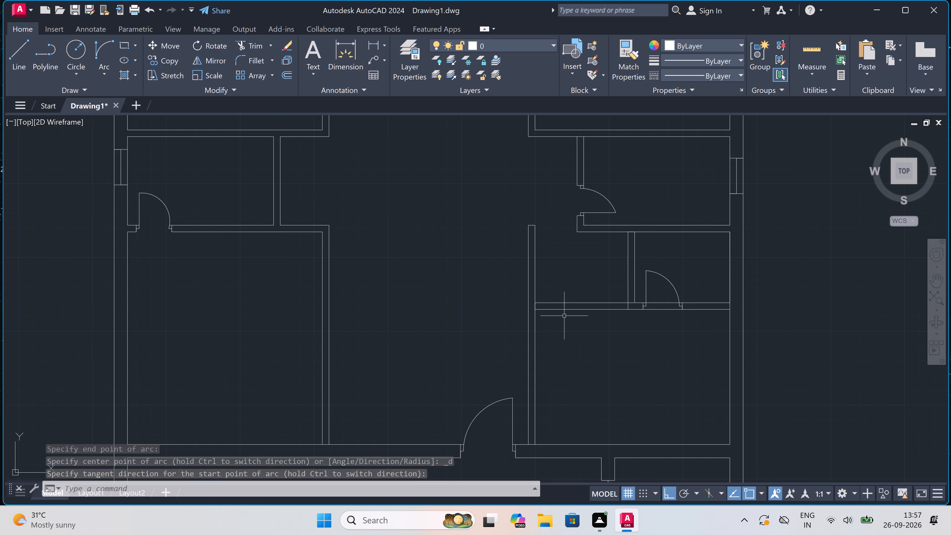
Draw a left jamb across the extended partition near the room's left wall, with a 2" stop and a 3' downward door leaf.
scroll(565, 302, "up", 2)
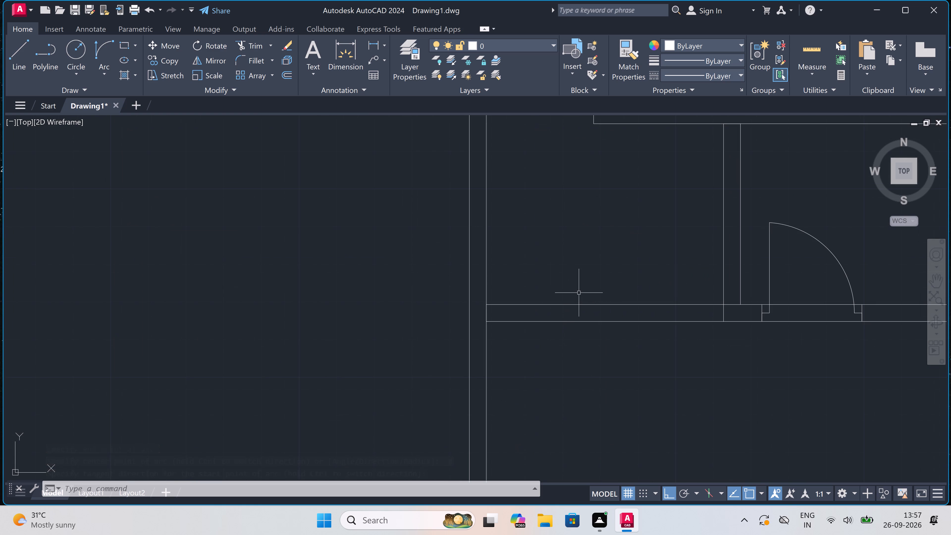
type("l")
key("space")
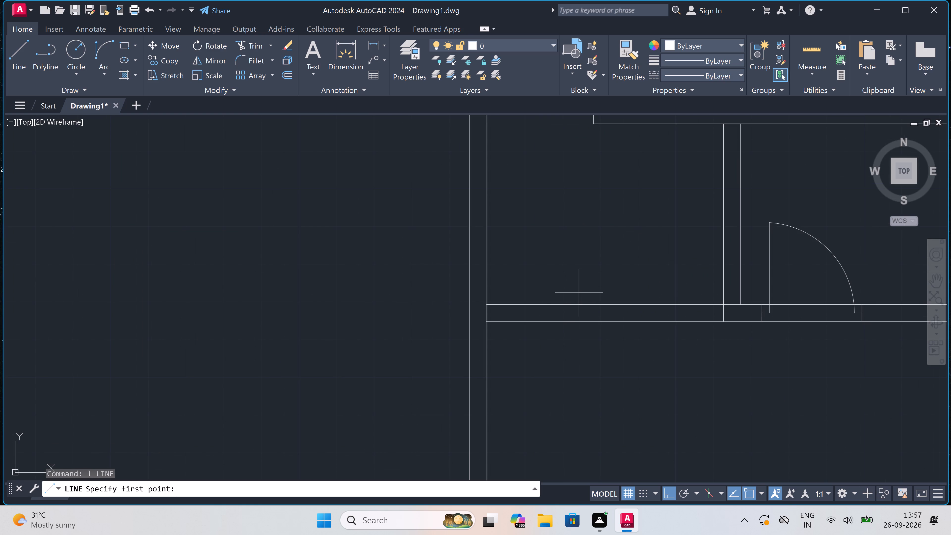
left_click(510, 303)
left_click(507, 323)
left_click(507, 313)
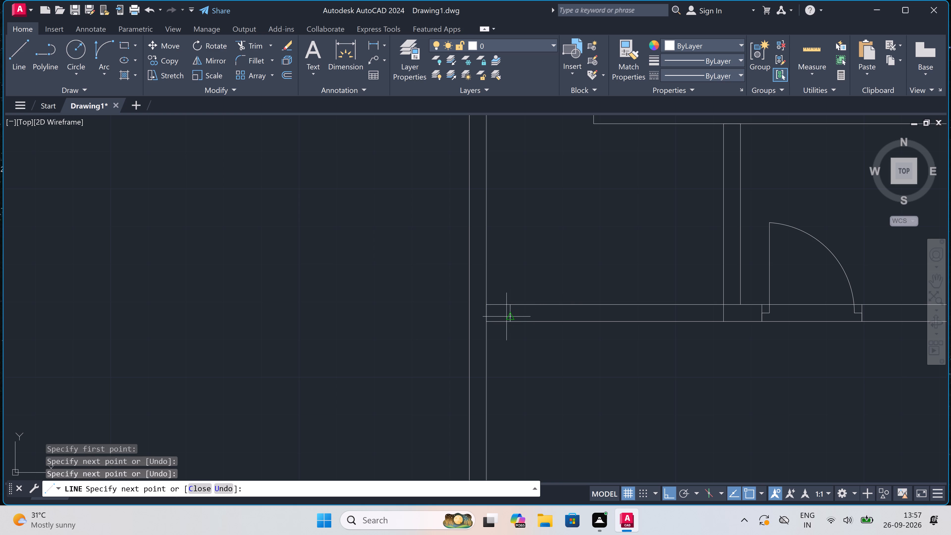
key("2")
type("\"")
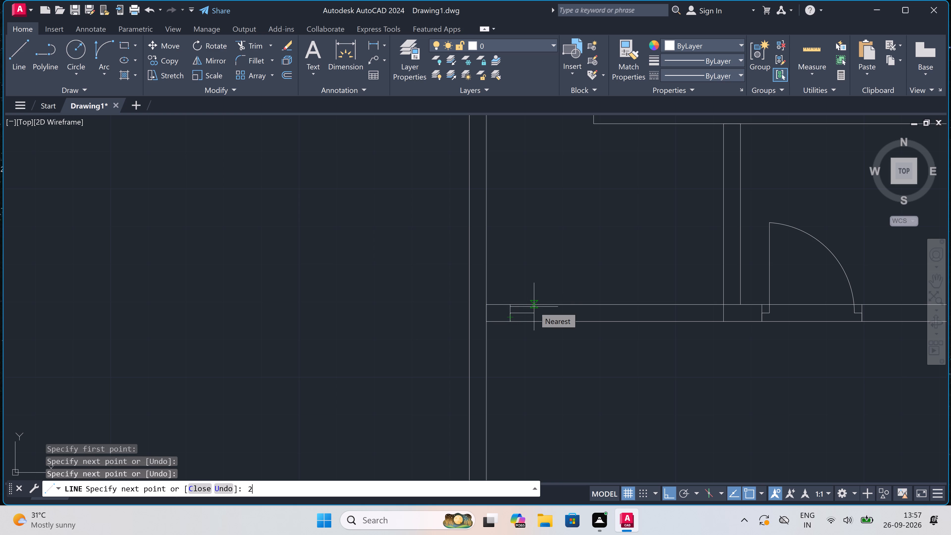
key("space")
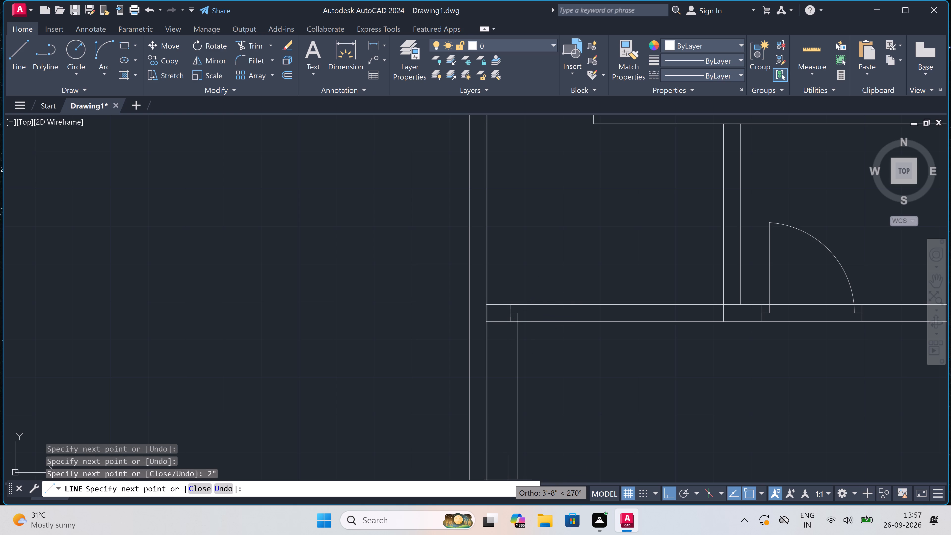
key("2")
key("BackSpace")
type("3'")
key("space")
key("Escape")
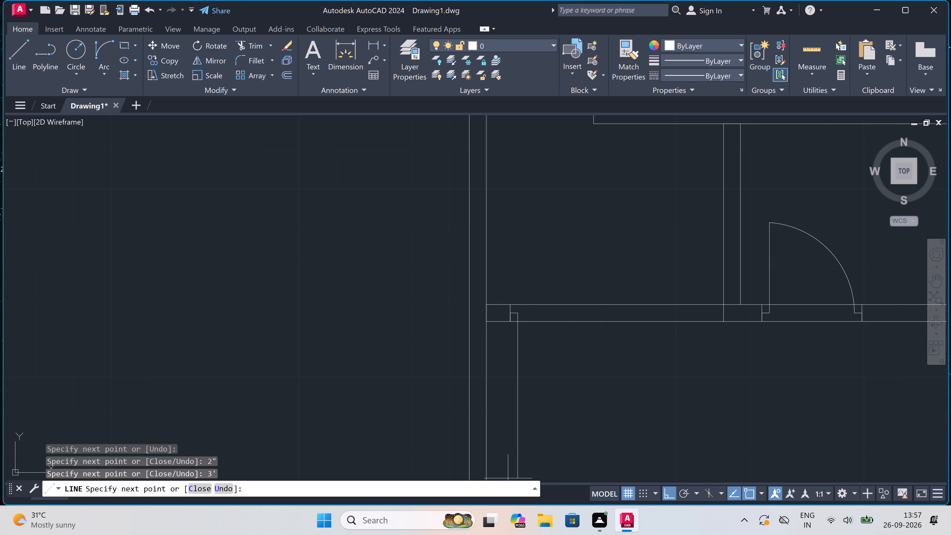
Draw the second door's right jamb across the extended partition, with a 2" stop pointing back toward the 3' leaf.
type("l")
key("space")
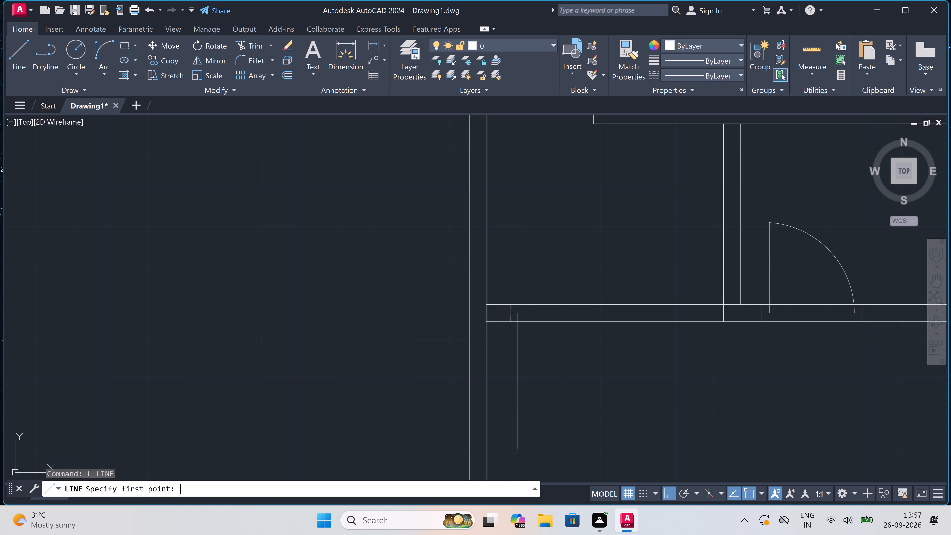
left_click(627, 303)
left_click(626, 325)
left_click(624, 310)
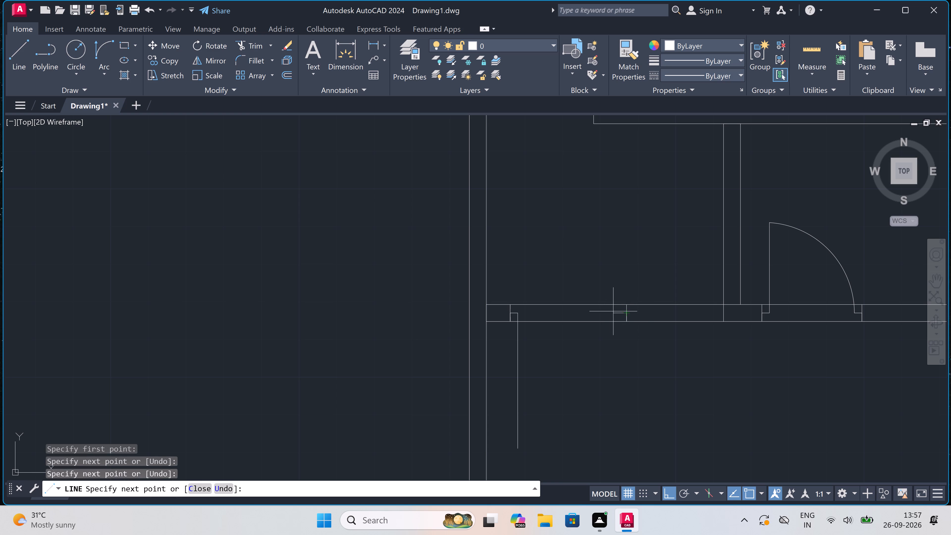
type("2\"")
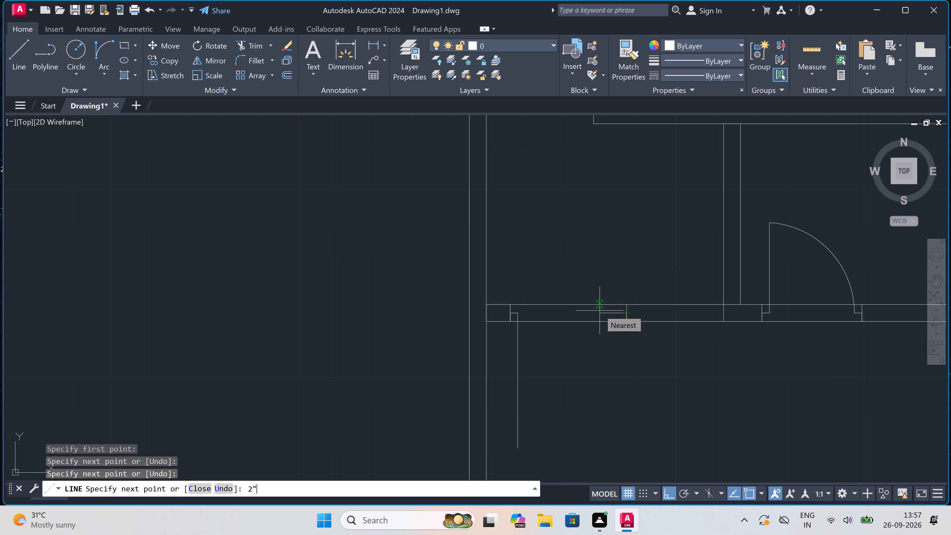
key("space")
key("Escape")
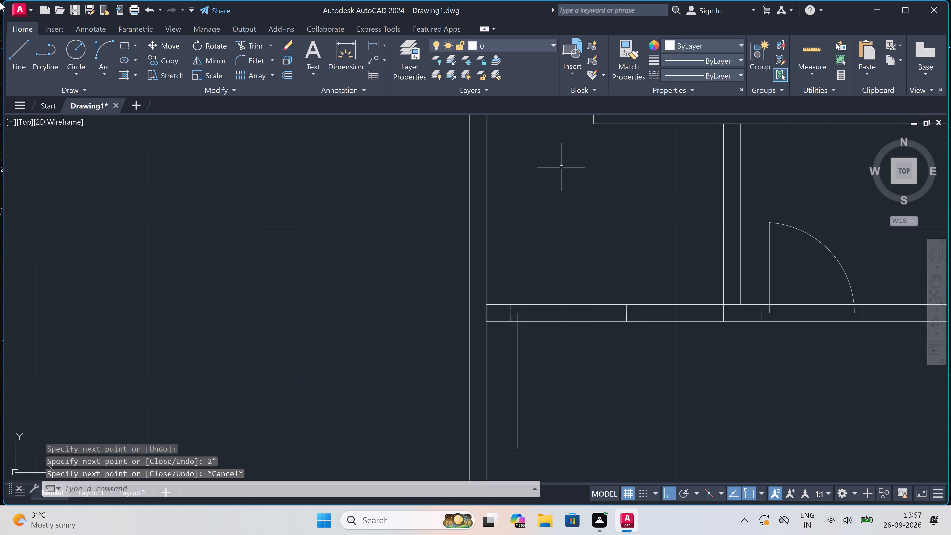
Draw the second door's swing arc from the bottom of the 3' leaf to the right stop's end.
left_click(108, 43)
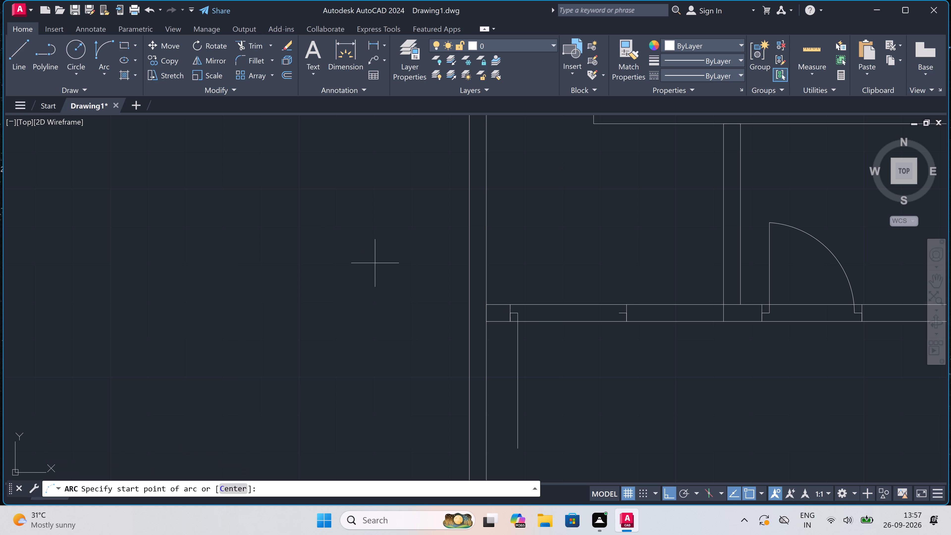
left_click(518, 450)
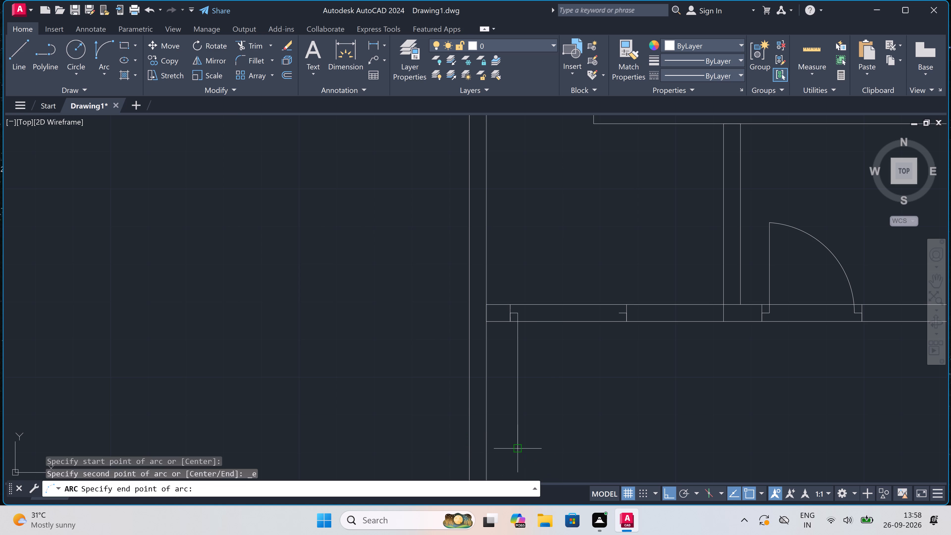
left_click(620, 314)
left_click(640, 375)
Trim both wall lines across the 3' leaf door's opening, plus the short segment where the partition meets the room's left wall.
type("tr")
key("space")
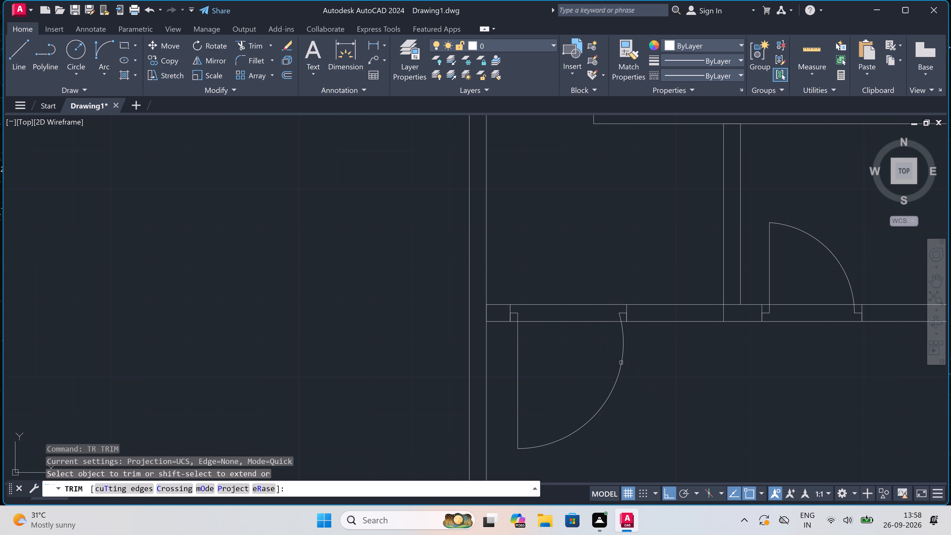
left_click(561, 274)
left_click(567, 375)
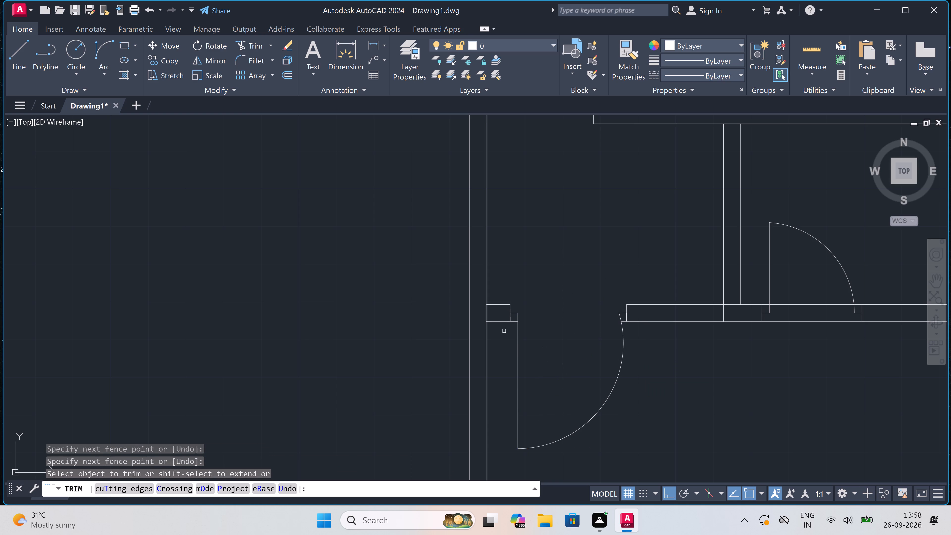
left_click(477, 315)
left_click(493, 315)
Trim the vertical line crossing the extended partition and the short wall segment where the enclosure's left partition joins it.
scroll(493, 314, "down", 2)
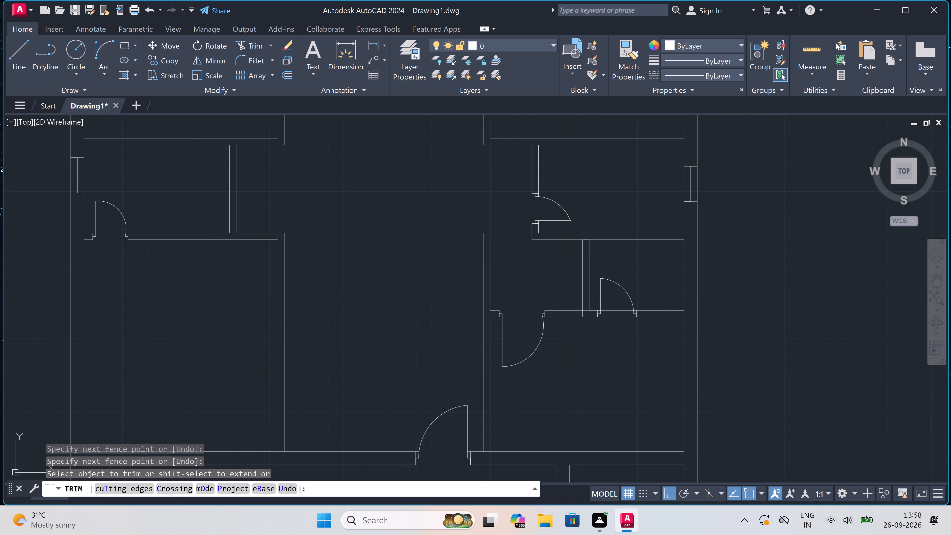
scroll(584, 316, "up", 3)
left_click(579, 311)
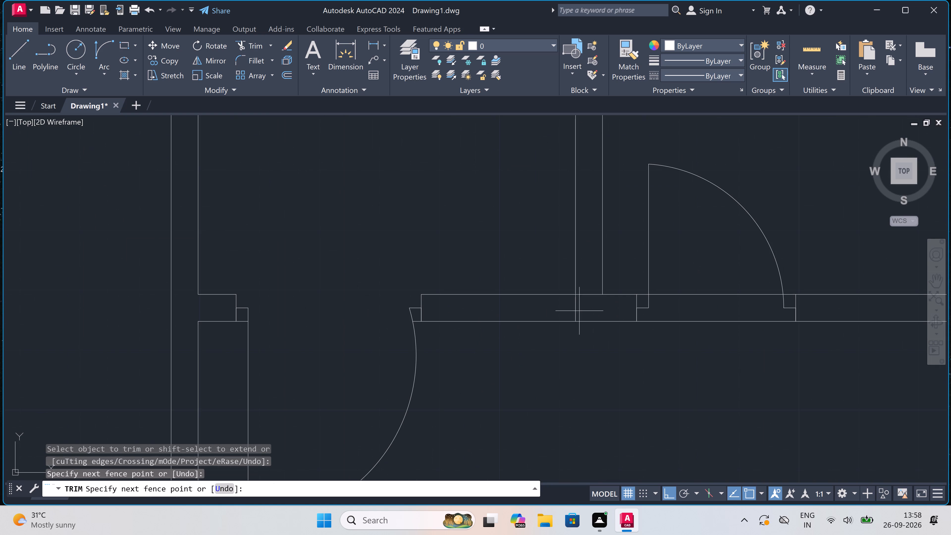
left_click(568, 311)
double_click(592, 310)
left_click(591, 274)
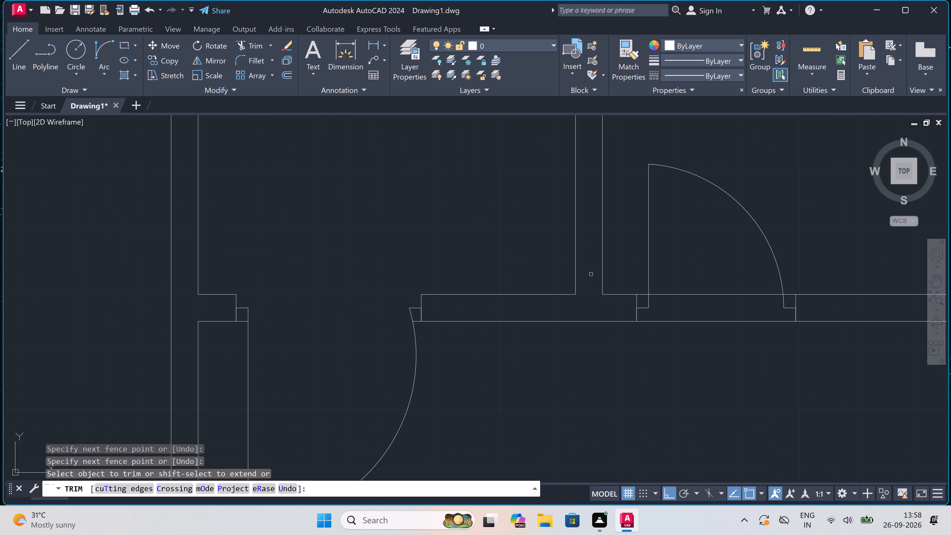
scroll(591, 274, "down", 3)
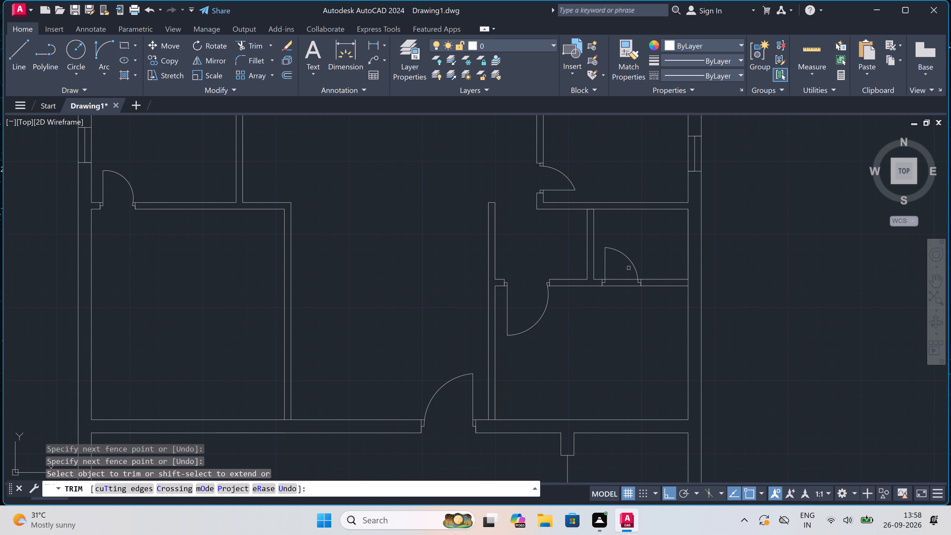
Trim both wall lines across the upward-swinging enclosure door's opening, plus the short segment where the partition meets the room's right wall.
double_click(626, 268)
left_click(622, 308)
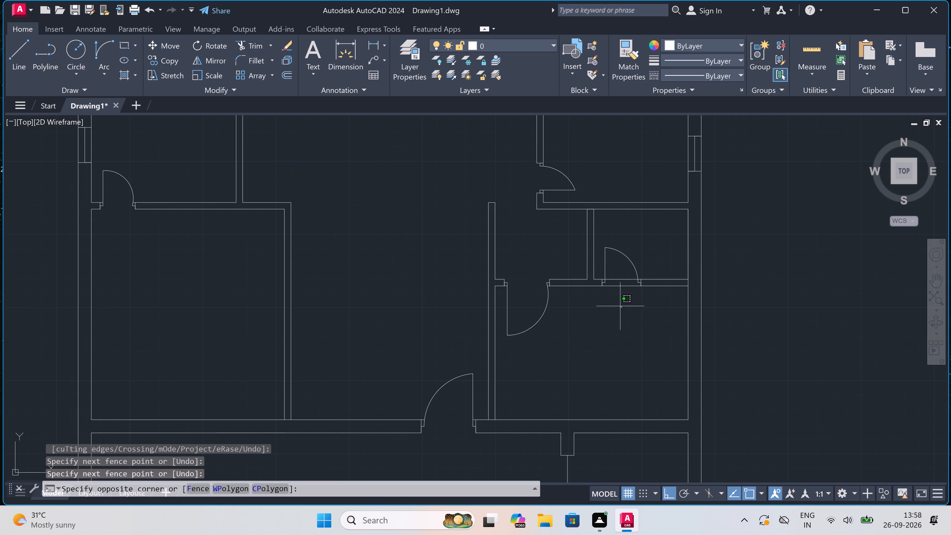
left_click(619, 271)
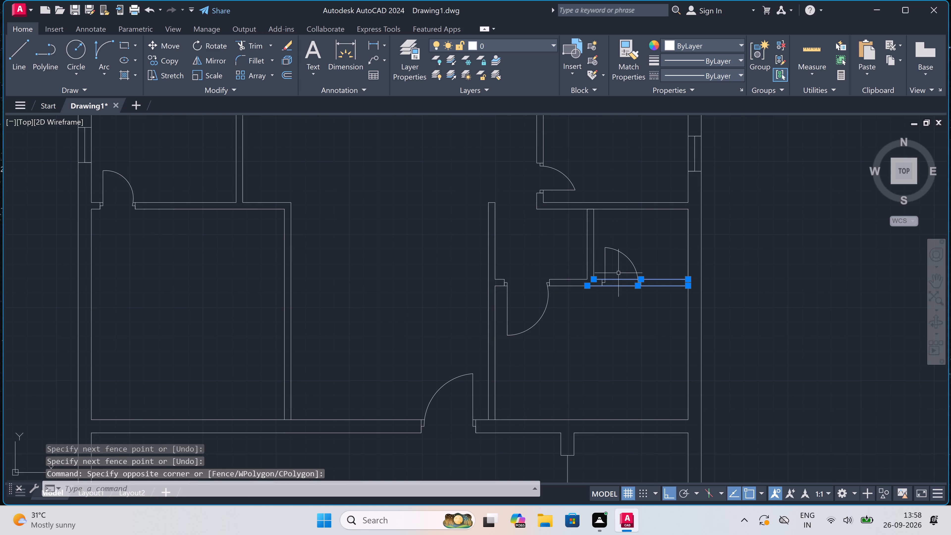
key("Escape")
type("tr")
key("space")
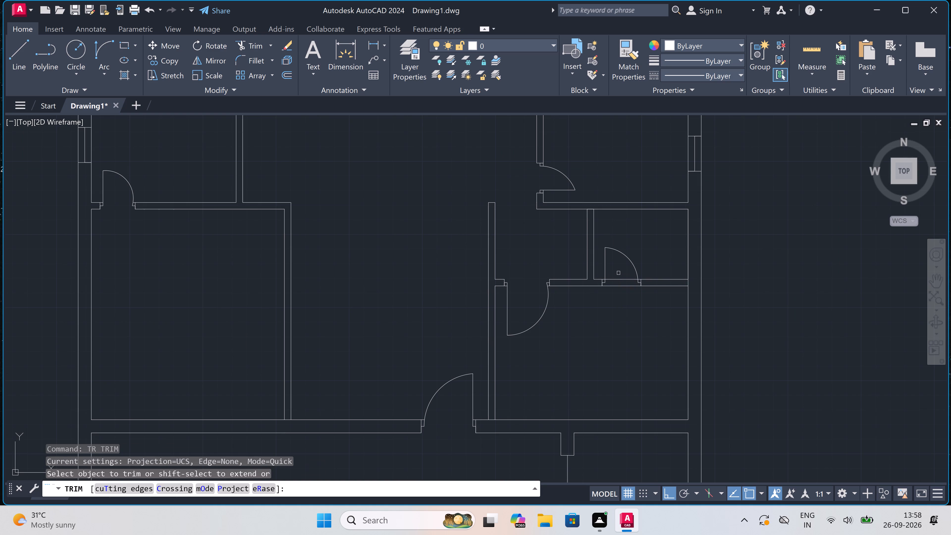
scroll(607, 266, "up", 2)
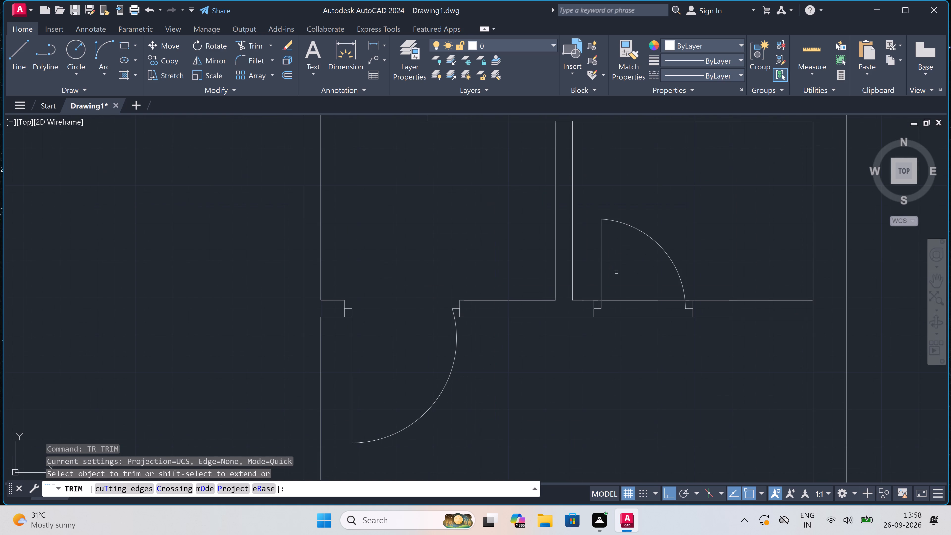
left_click(623, 274)
left_click(632, 391)
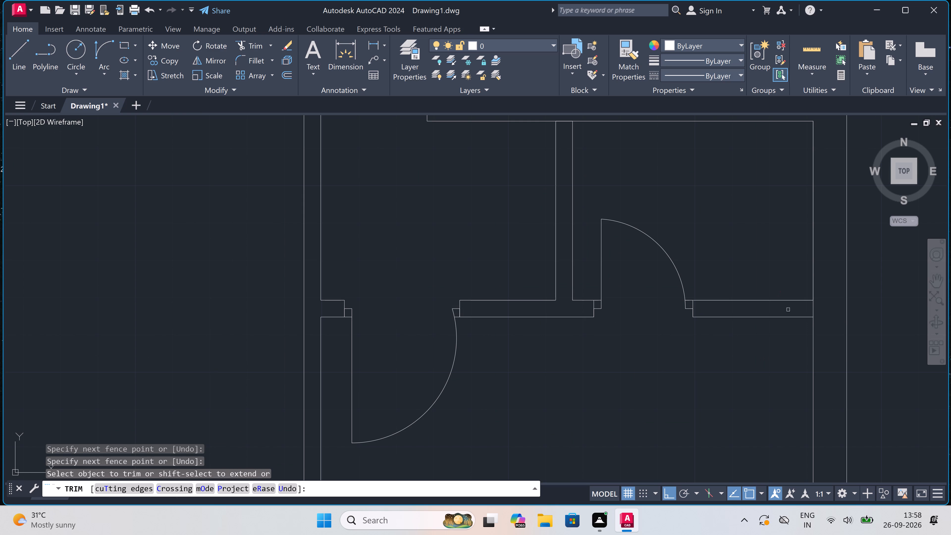
left_click(815, 305)
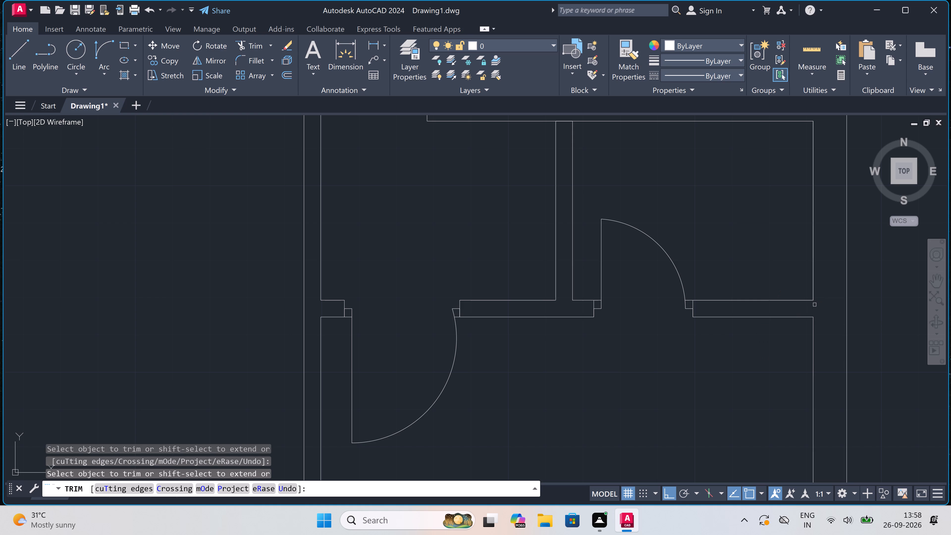
scroll(724, 282, "down", 3)
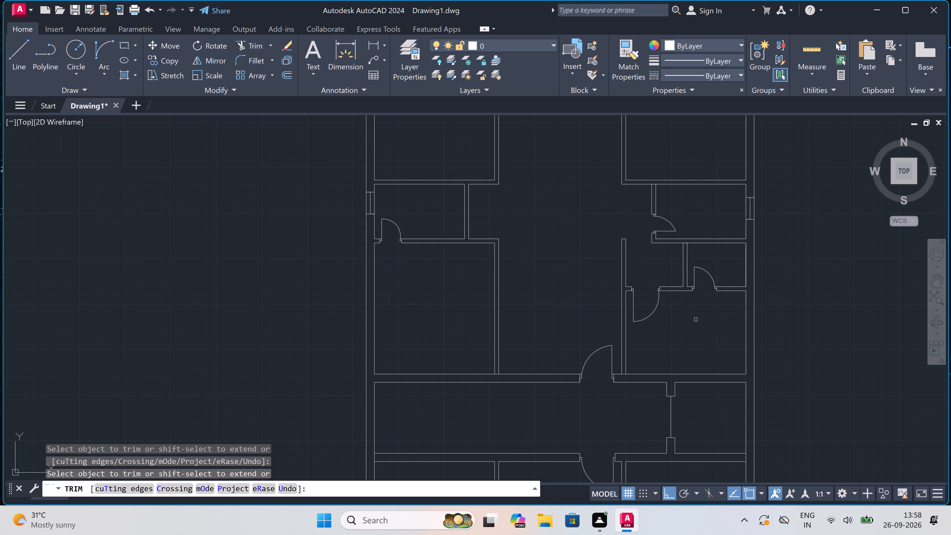
key("Escape")
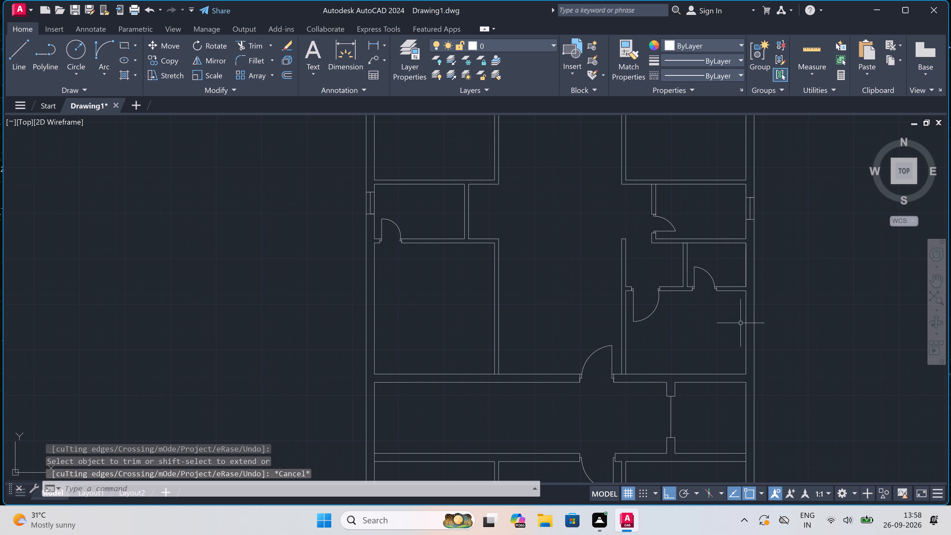
Draw an L-shaped line in the room below the partition, running down from the partition's lower line, then across to the room's left wall.
type("l")
key("space")
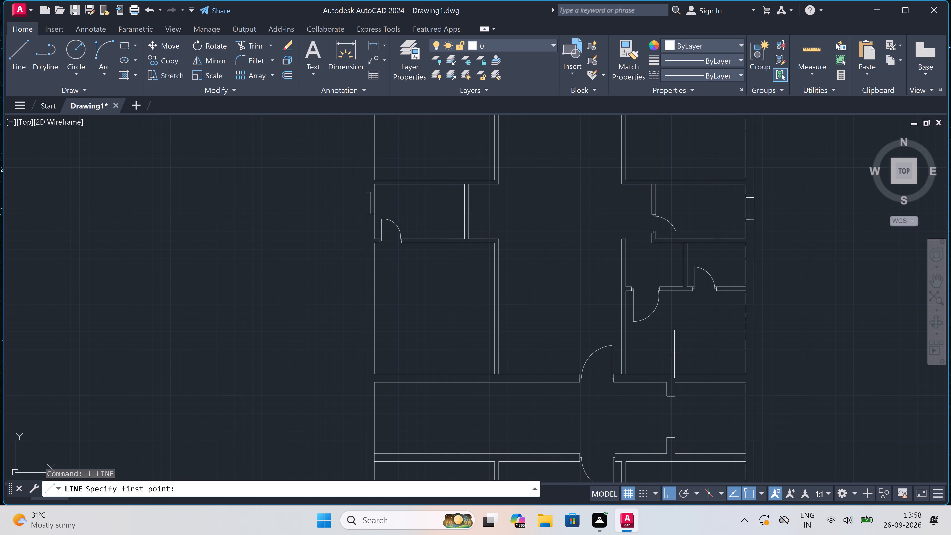
scroll(722, 291, "up", 2)
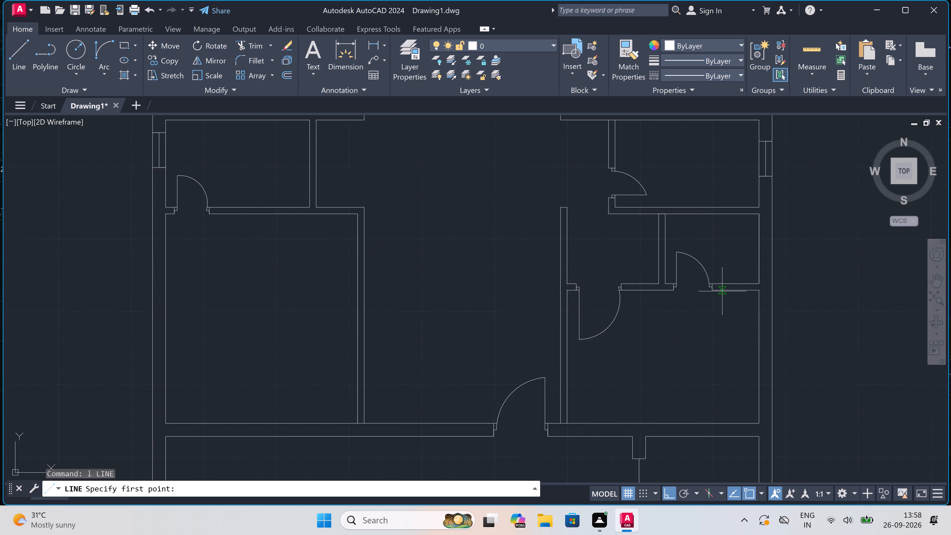
left_click_drag(732, 290, 733, 293)
scroll(740, 351, "down", 2)
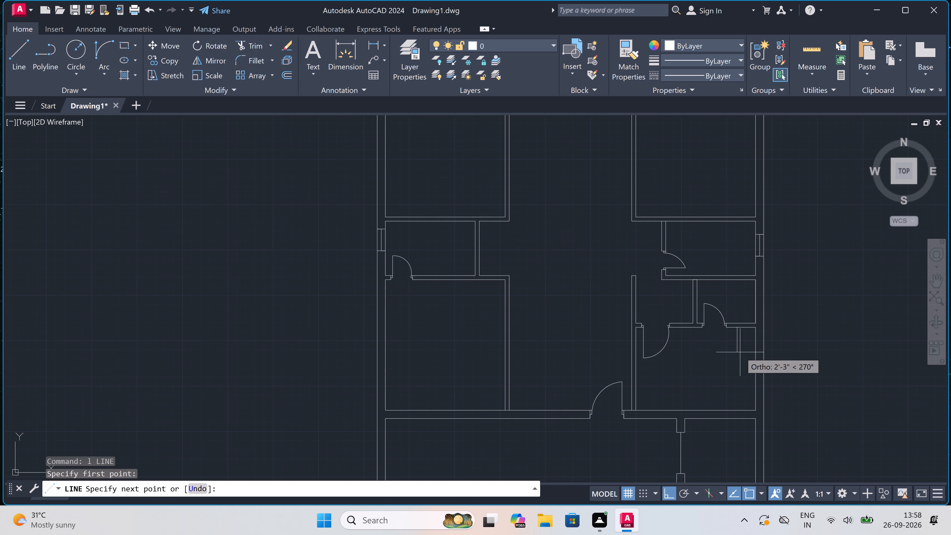
scroll(743, 389, "up", 2)
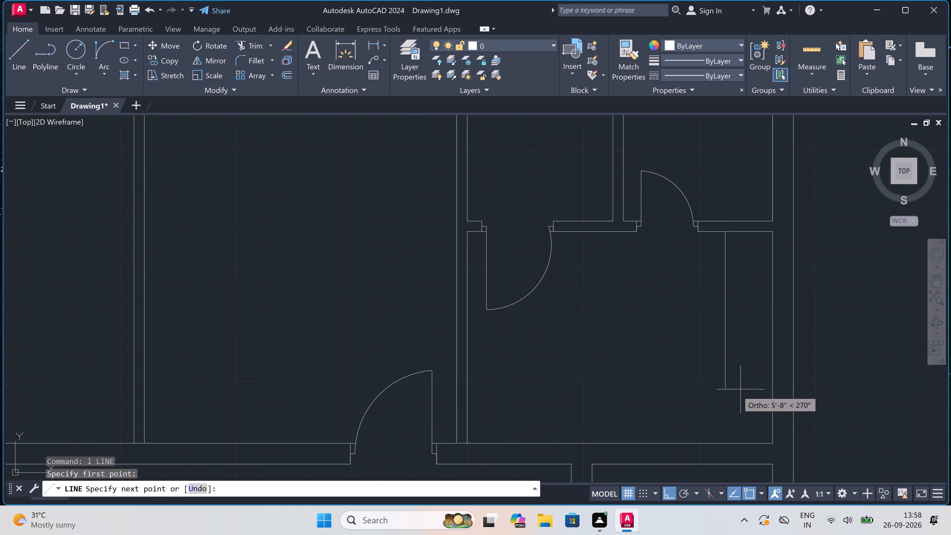
left_click(726, 396)
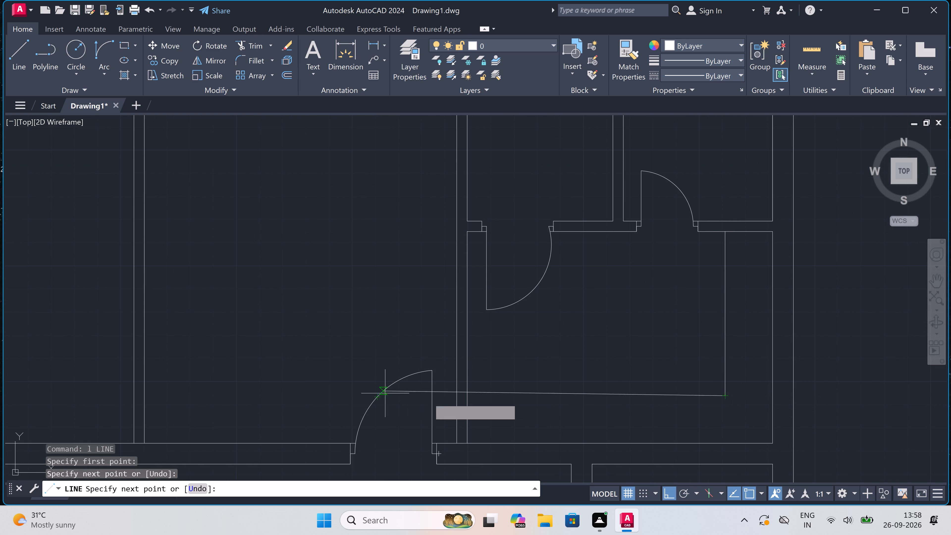
left_click(468, 398)
key("Escape")
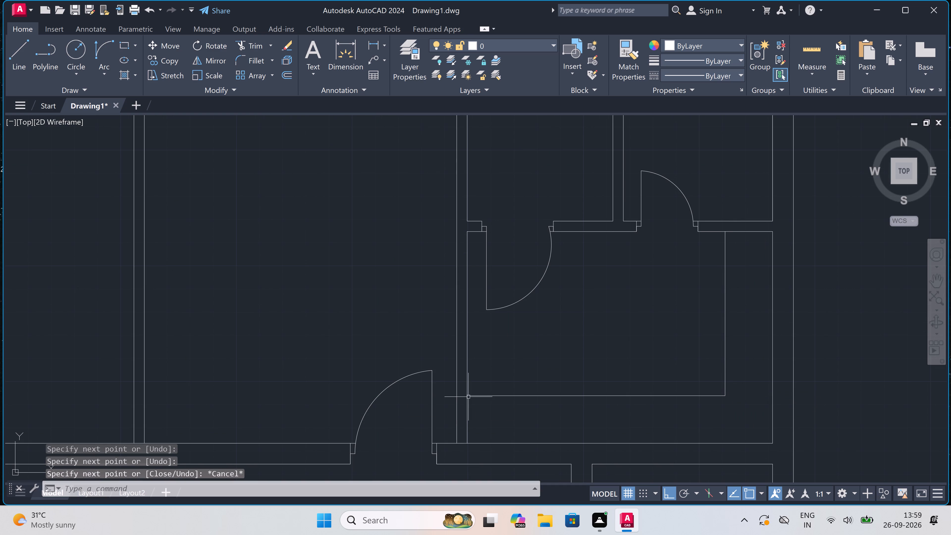
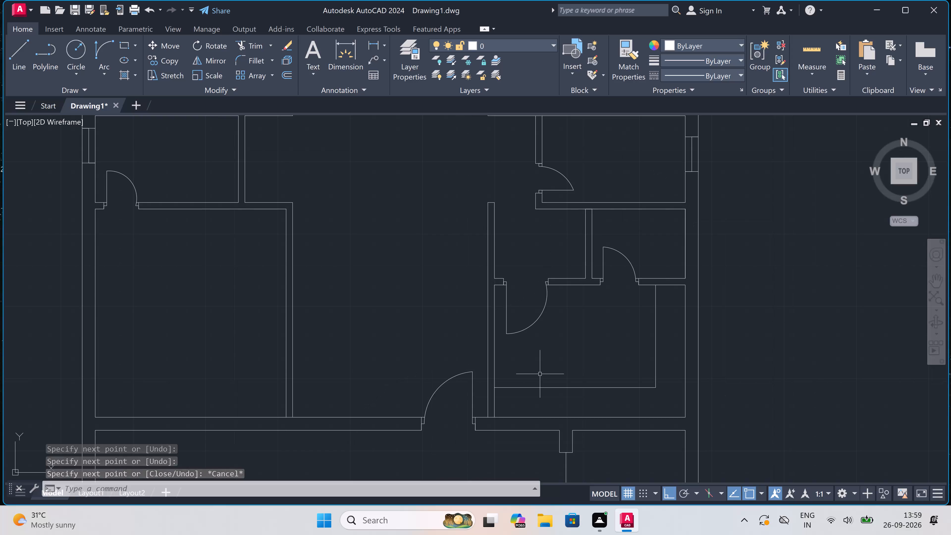
Draw a 2' window in the right exterior wall of the small enclosure, with two end lines across the wall and a mid-wall line.
scroll(540, 374, "up", 1)
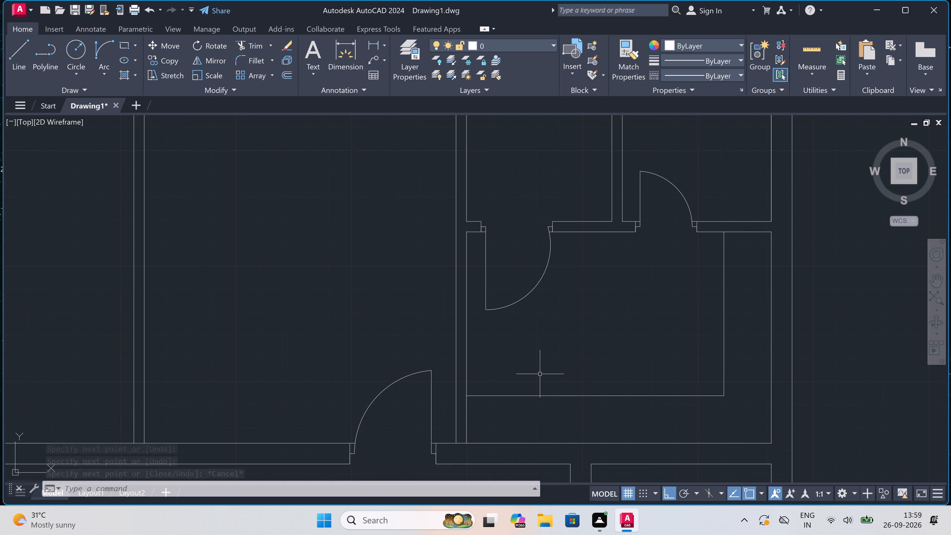
scroll(541, 374, "down", 2)
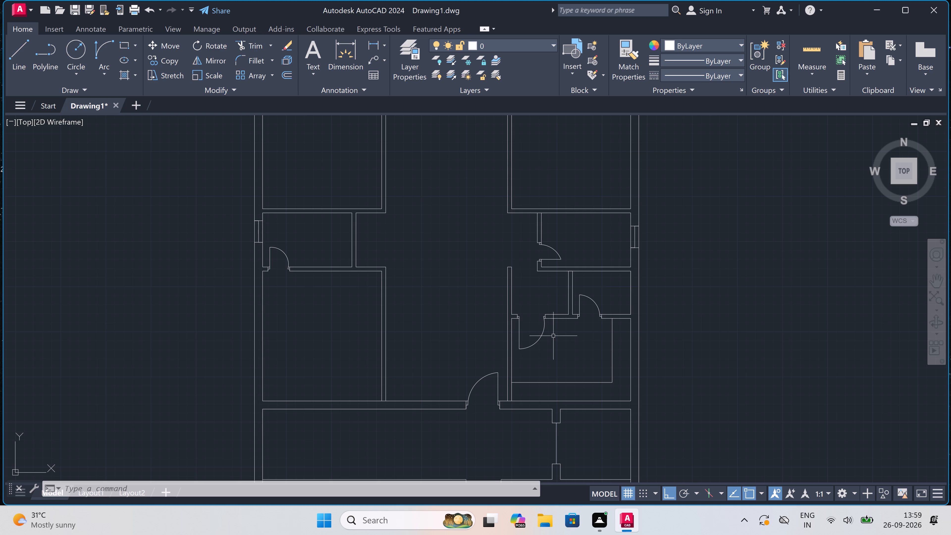
scroll(553, 336, "down", 1)
scroll(607, 299, "up", 3)
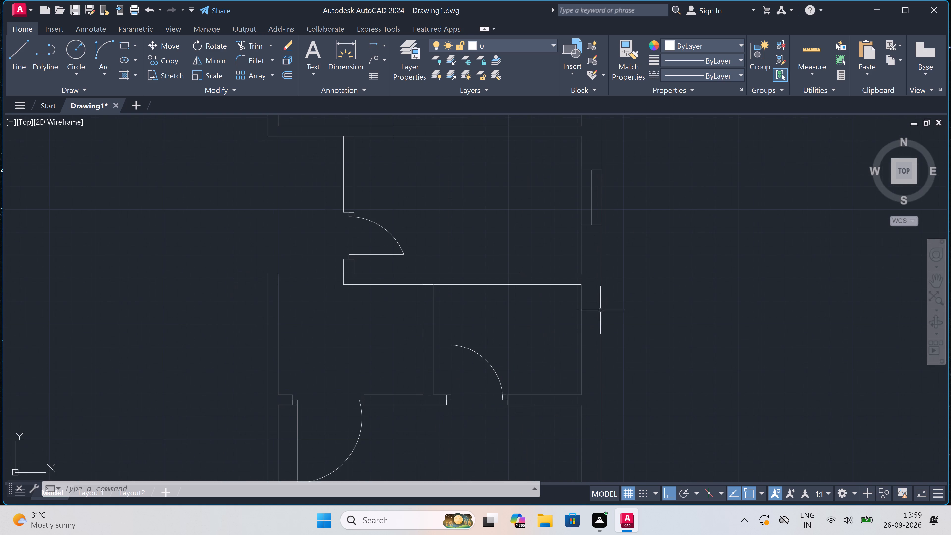
scroll(584, 373, "up", 2)
scroll(586, 347, "down", 1)
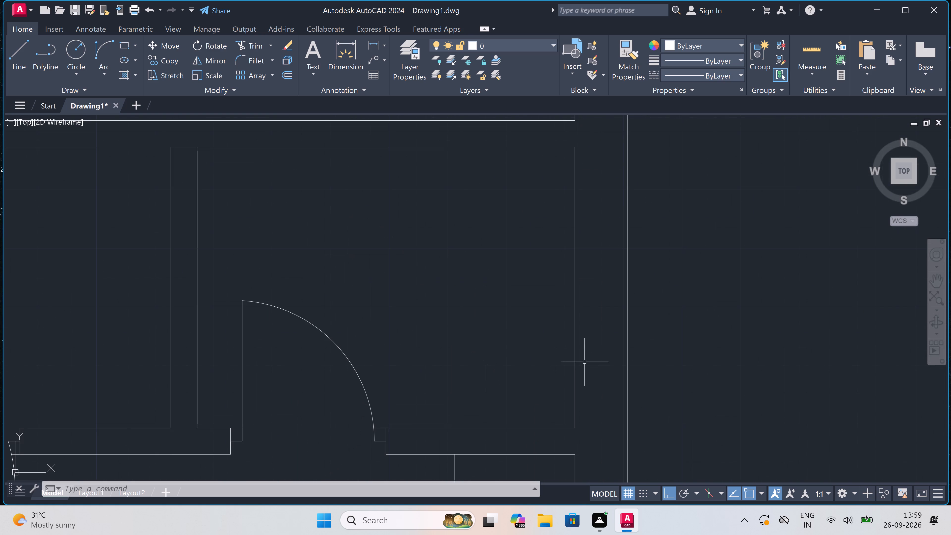
key("space")
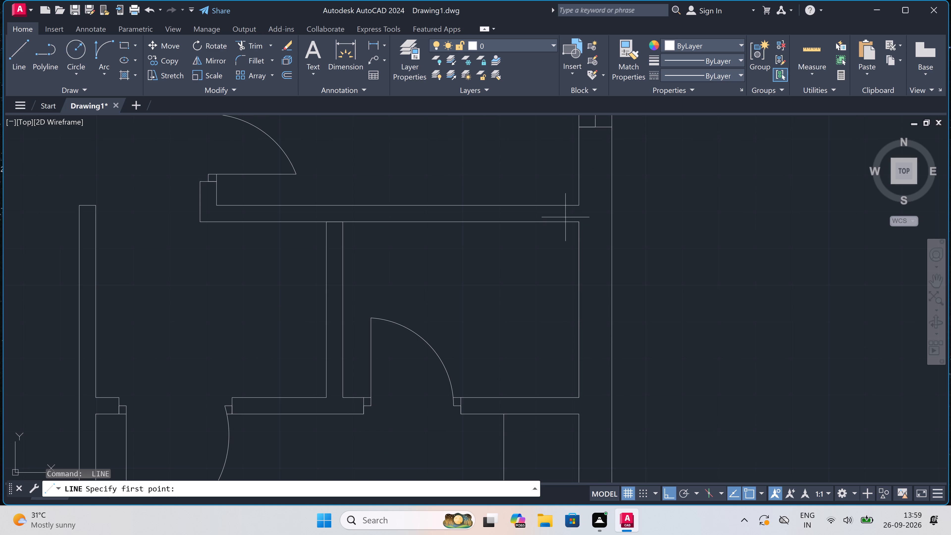
left_click(580, 255)
double_click(615, 254)
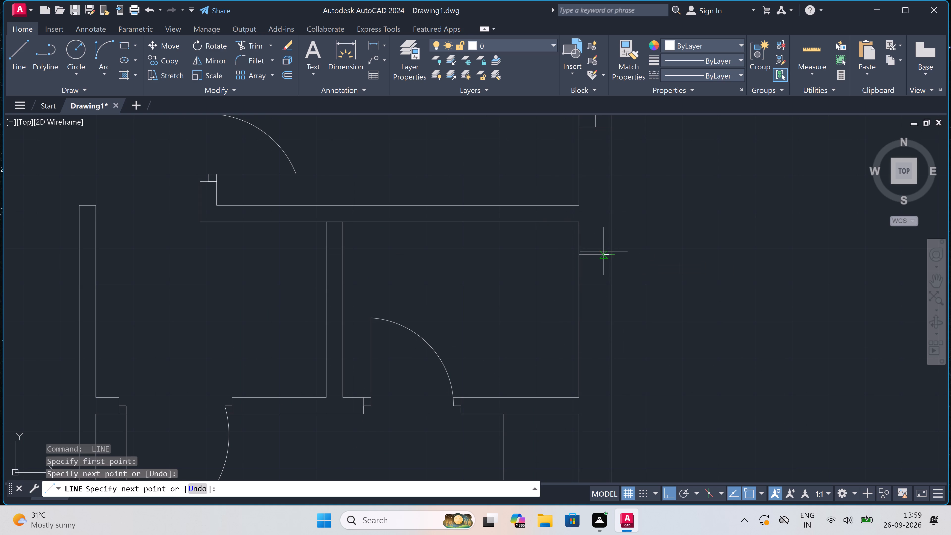
left_click_drag(594, 252, 594, 268)
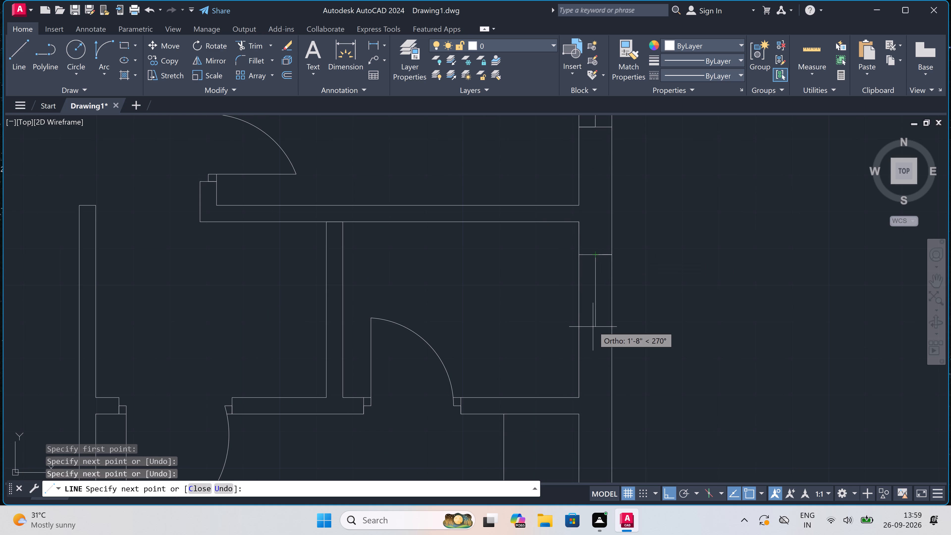
type("2'")
key("space")
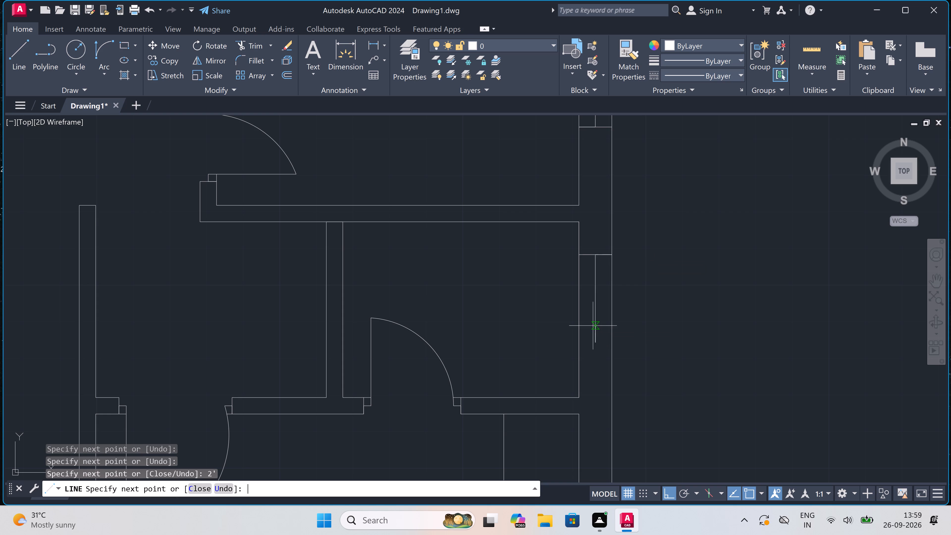
triple_click(581, 346)
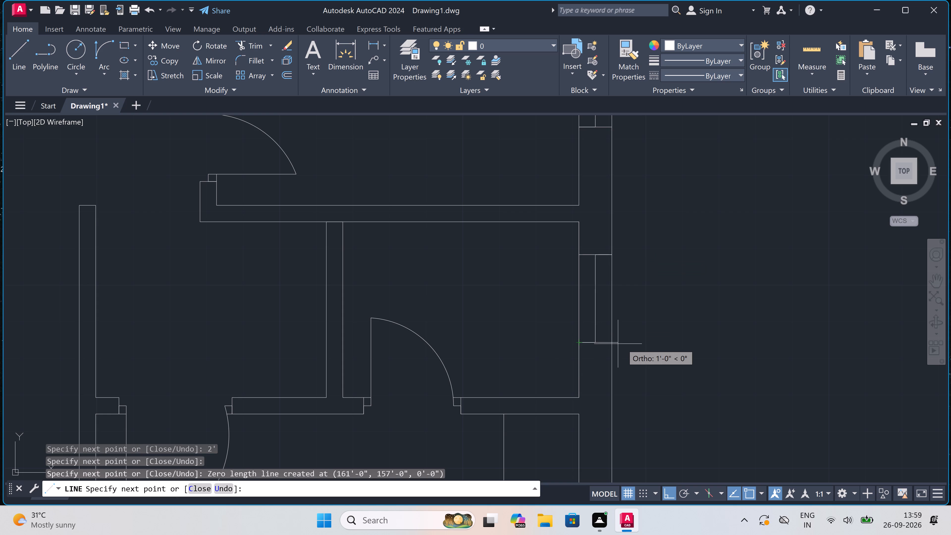
left_click(613, 343)
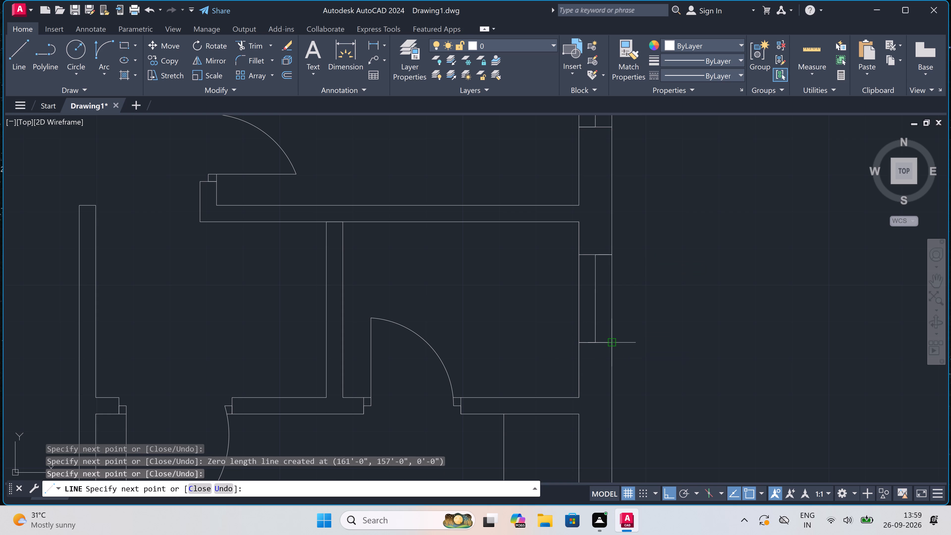
key("Escape")
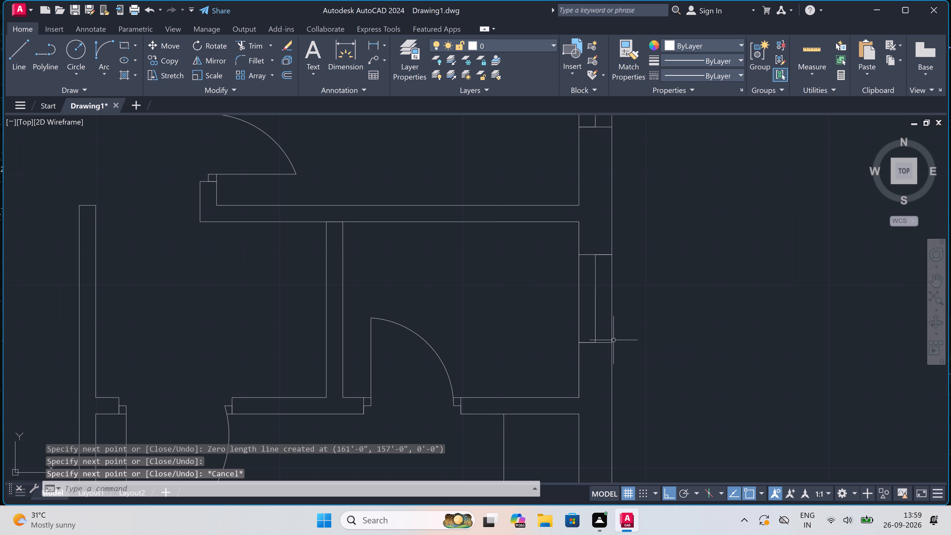
Trim both horizontal partition lines crossing the middle bay below the passage, between the two vertical partitions.
scroll(556, 276, "down", 1)
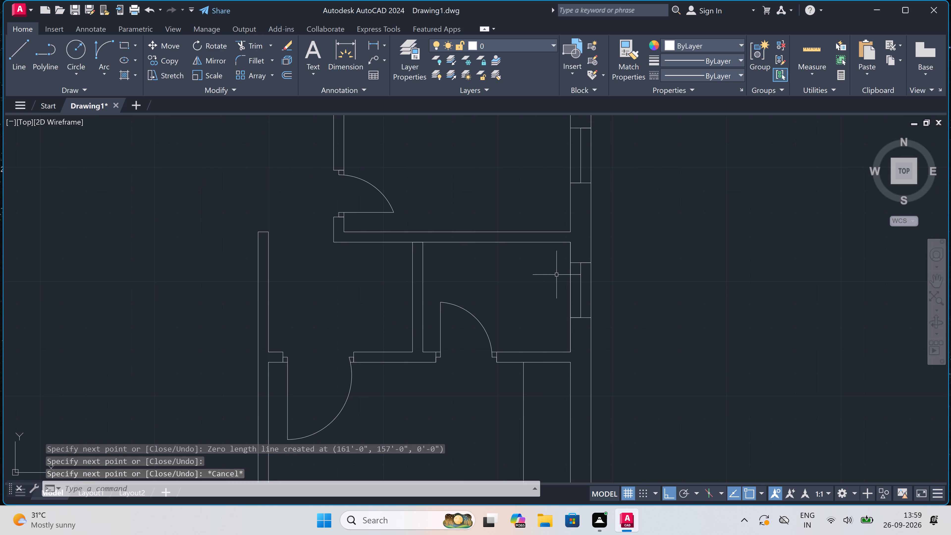
scroll(545, 321, "down", 2)
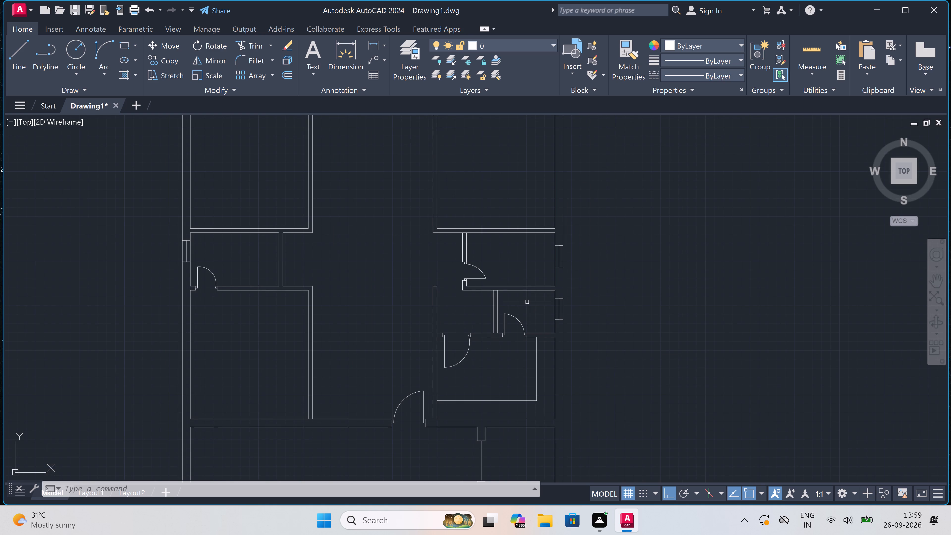
scroll(527, 301, "down", 1)
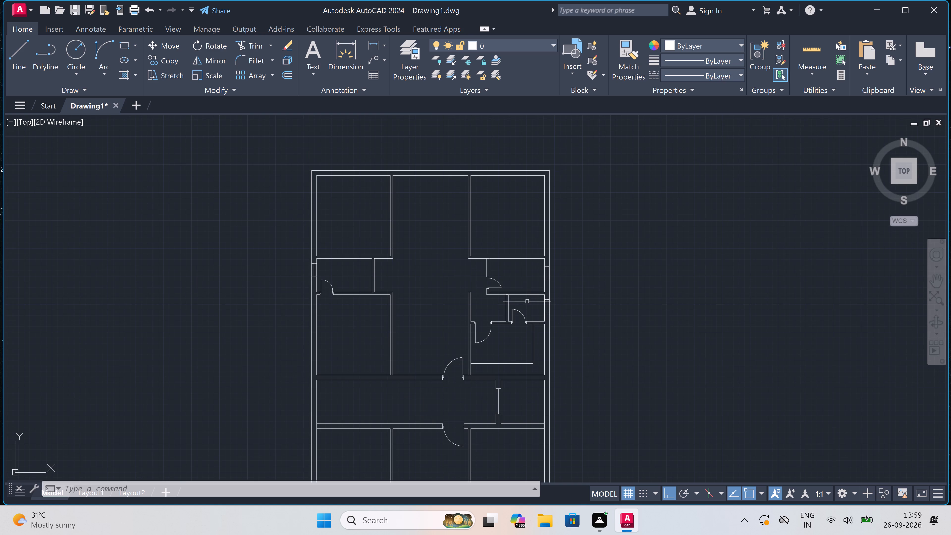
scroll(527, 301, "down", 2)
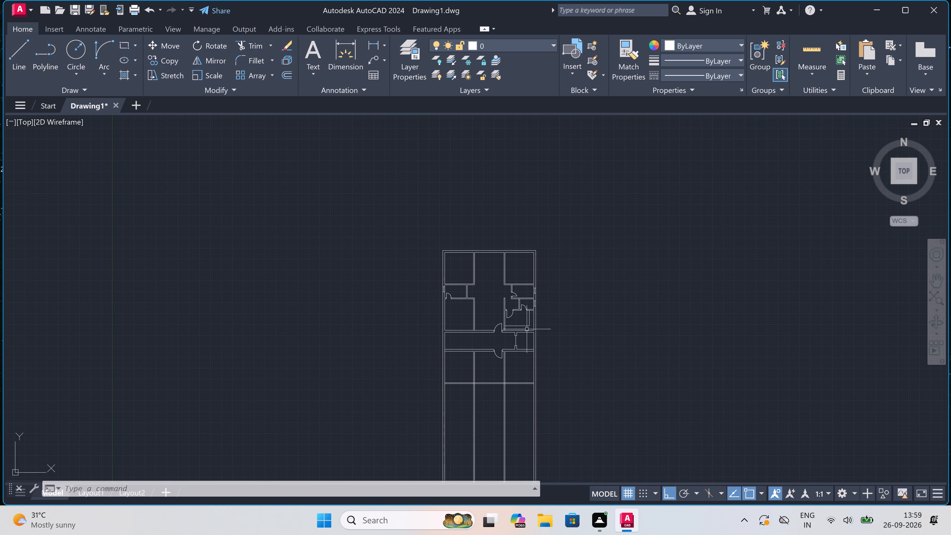
scroll(513, 371, "up", 2)
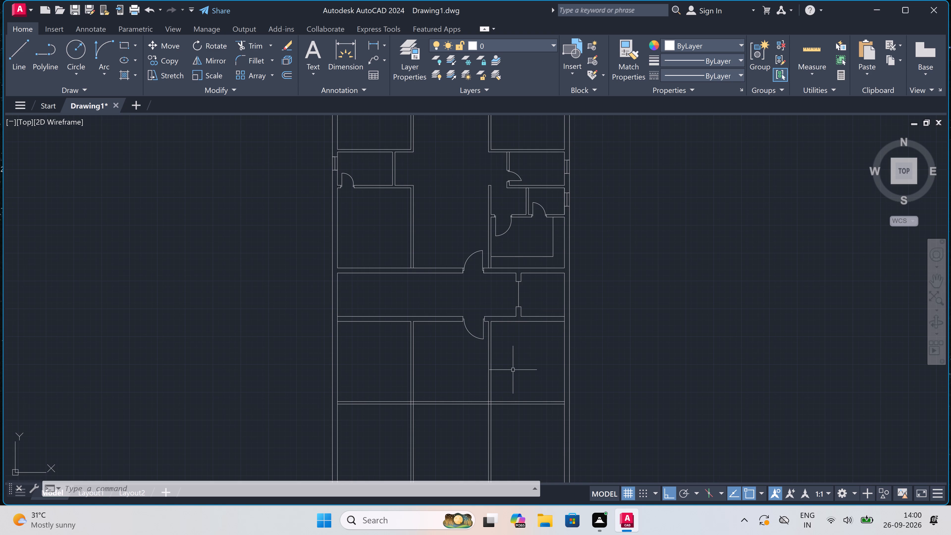
scroll(432, 385, "up", 1)
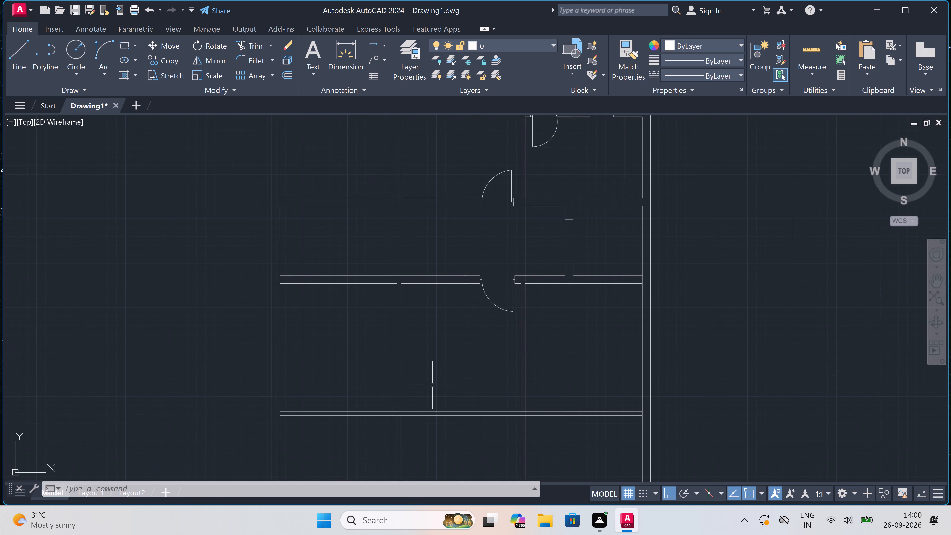
type("tr")
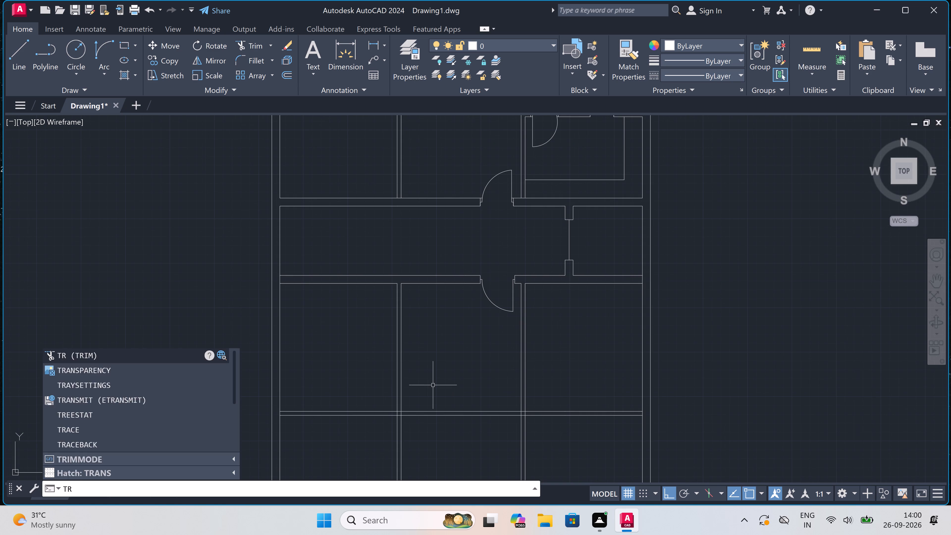
key("space")
left_click(435, 385)
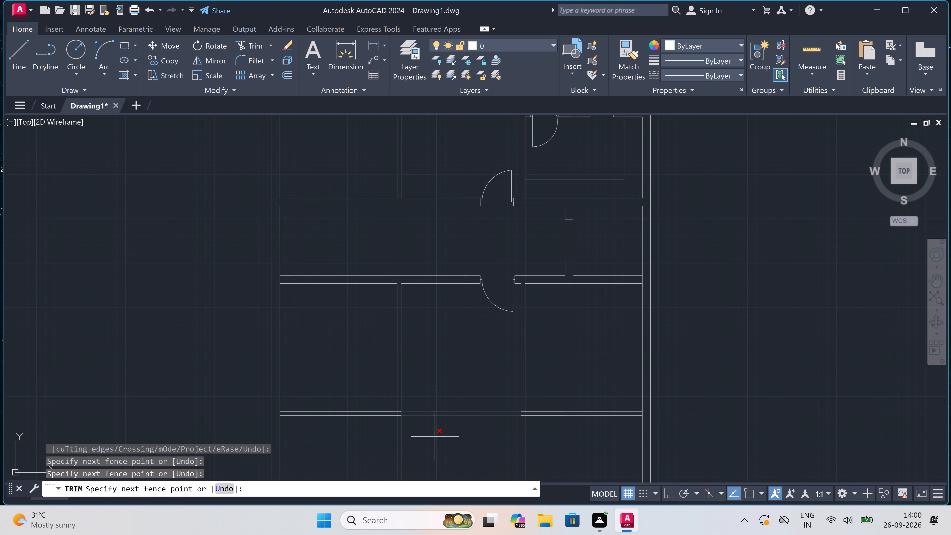
double_click(437, 437)
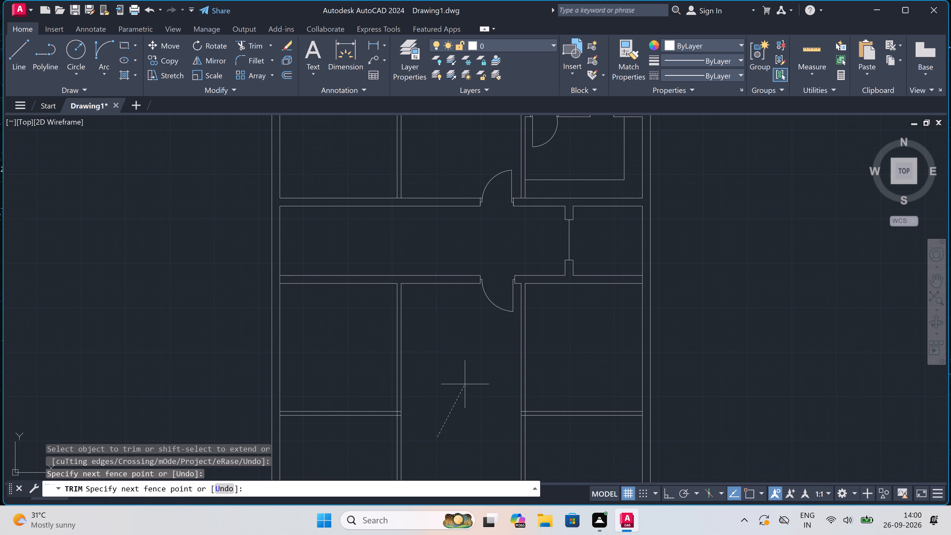
triple_click(465, 384)
key("Escape")
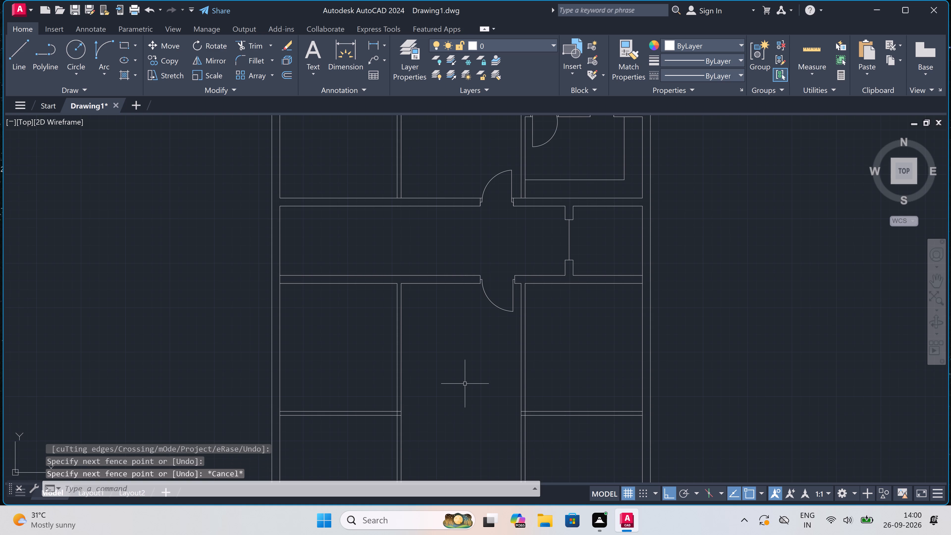
Offset the lower partition line 5' downward in both the left and right rooms below the passage, including both segments on the right.
key("o")
key("space")
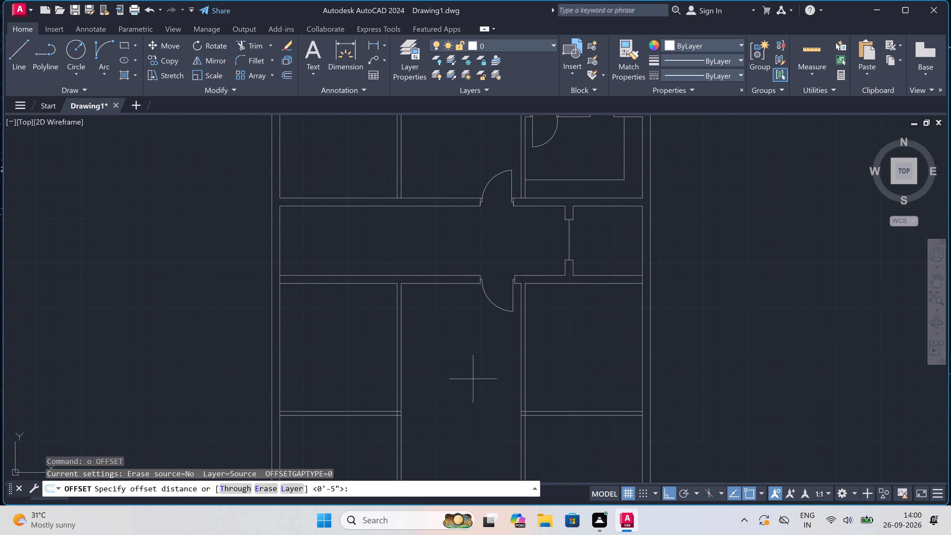
scroll(486, 369, "down", 1)
scroll(536, 362, "down", 3)
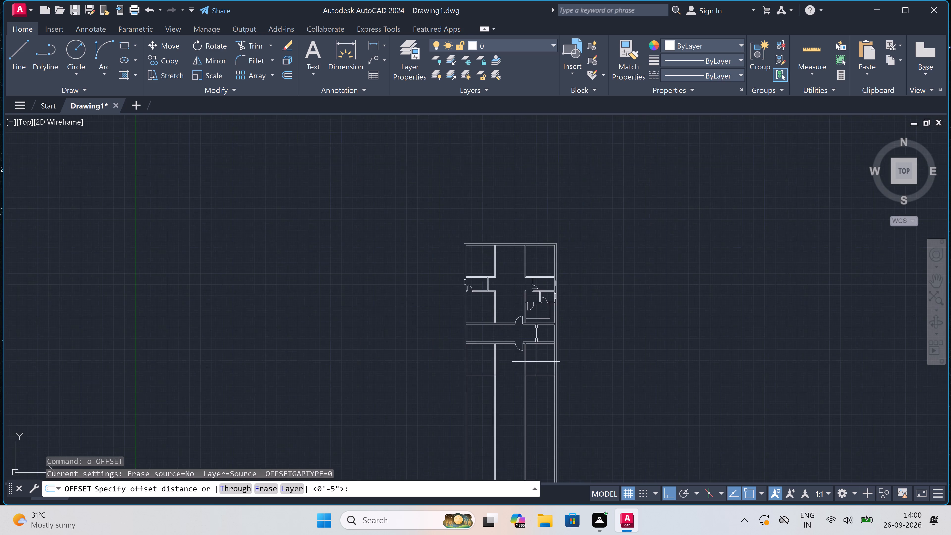
scroll(533, 380, "up", 4)
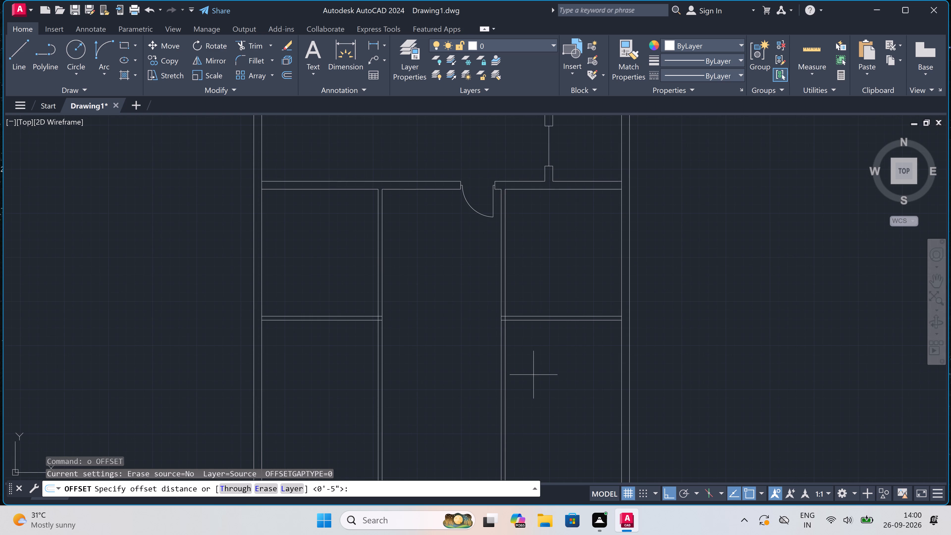
scroll(542, 345, "up", 1)
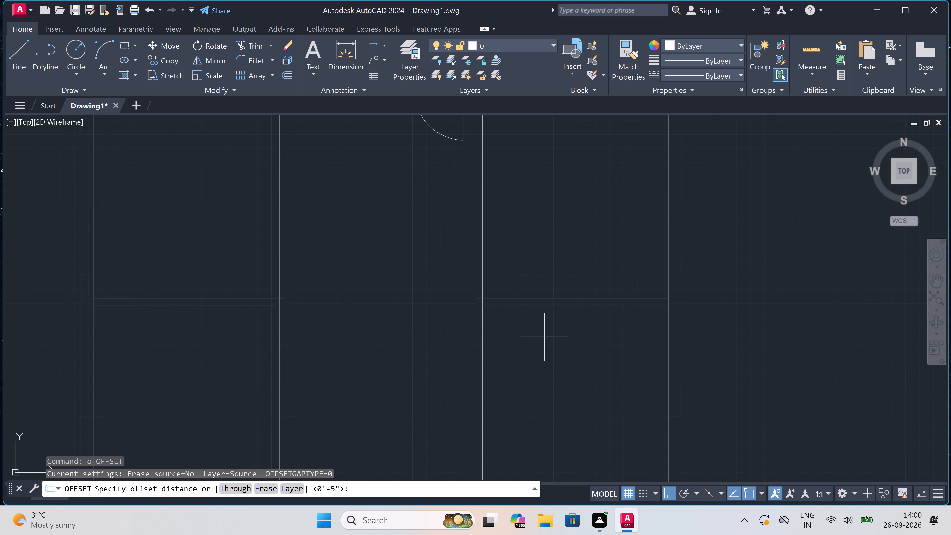
left_click(550, 307)
type("5'")
key("space")
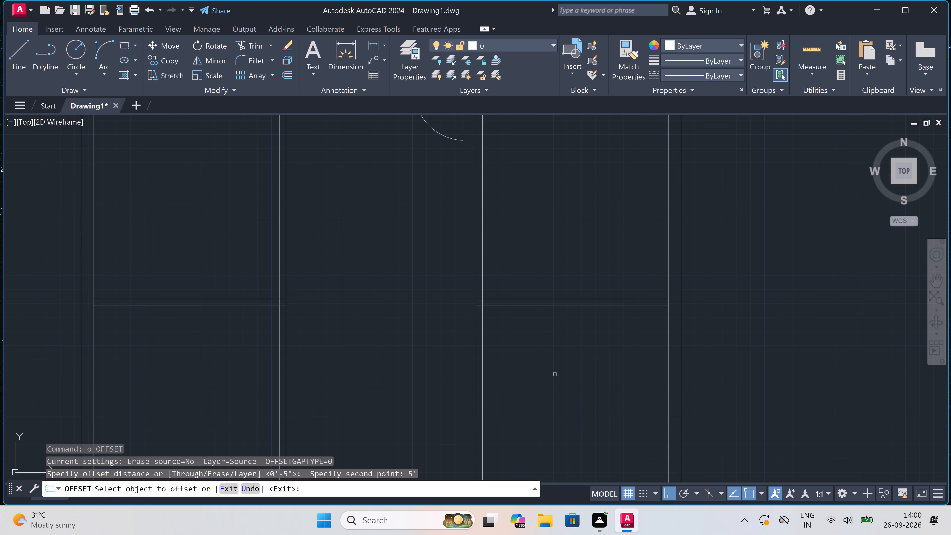
left_click(578, 306)
left_click(576, 318)
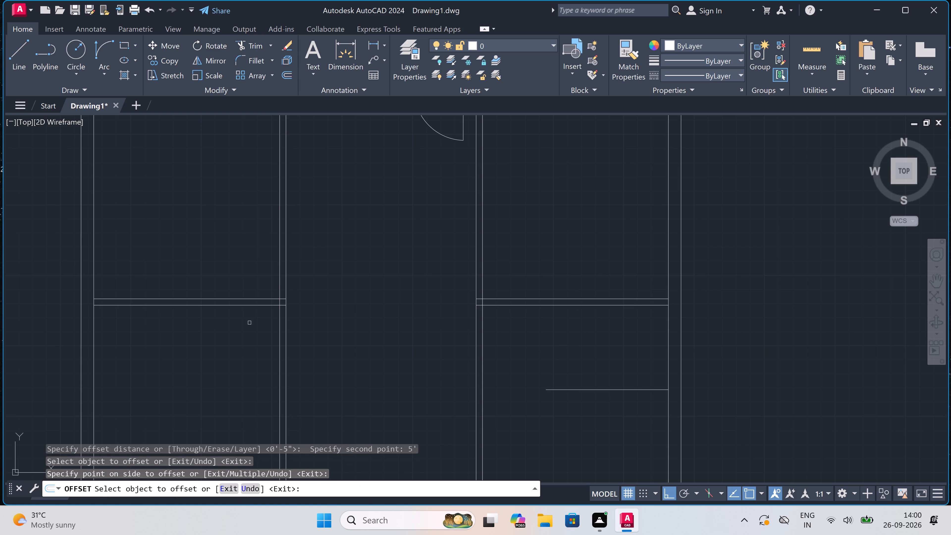
left_click(125, 305)
left_click(125, 327)
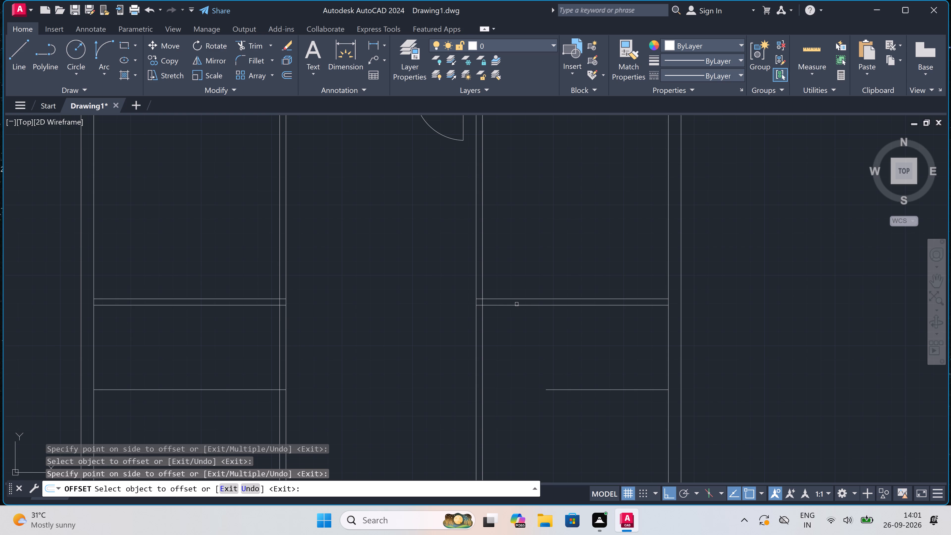
left_click_drag(516, 306, 515, 309)
left_click(515, 358)
key("Escape")
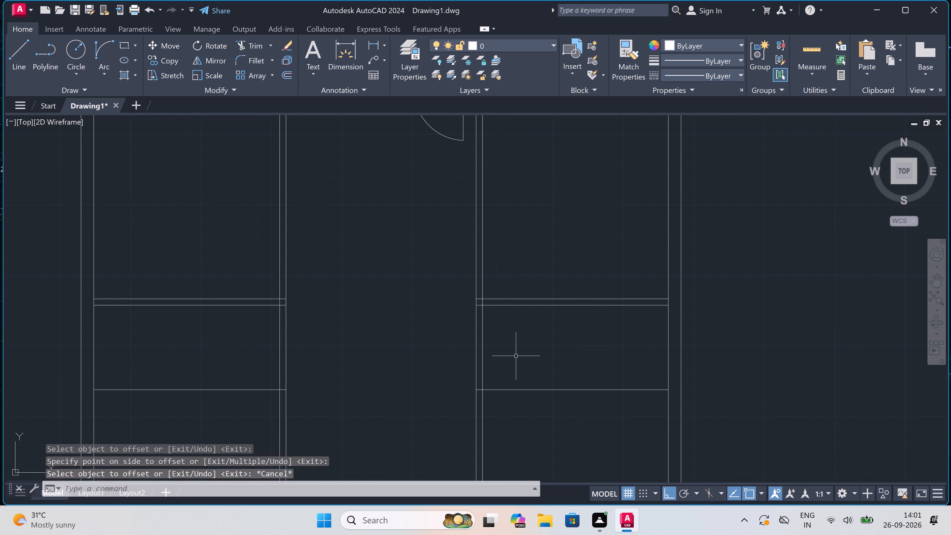
Offset both segments of the lowest horizontal line in the right room 4.5" downward to form a partition.
type("o")
key("space")
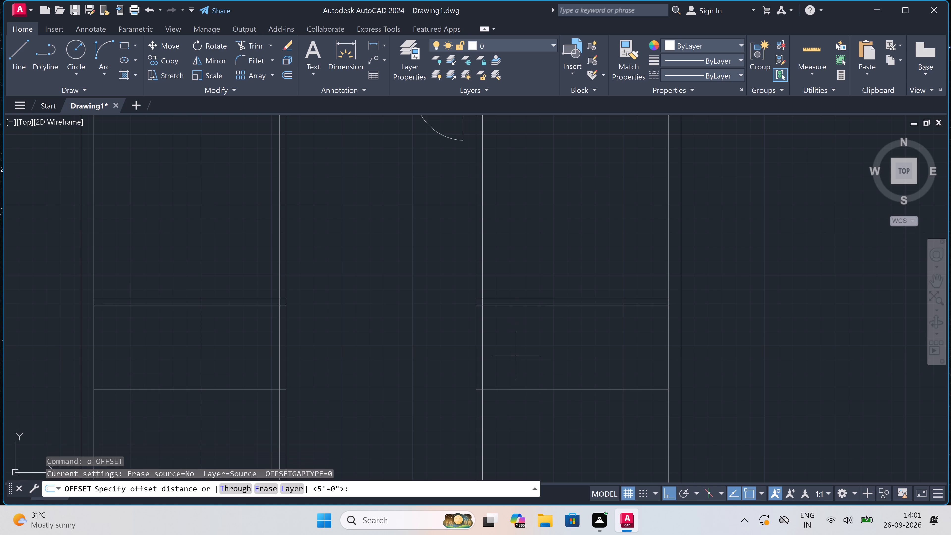
scroll(534, 336, "down", 2)
scroll(535, 388, "up", 2)
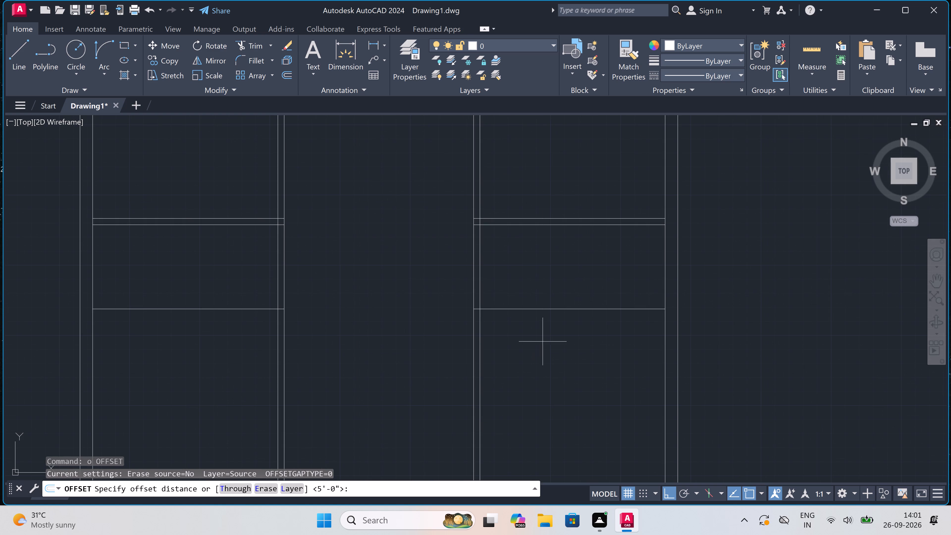
left_click(550, 312)
scroll(551, 366, "down", 1)
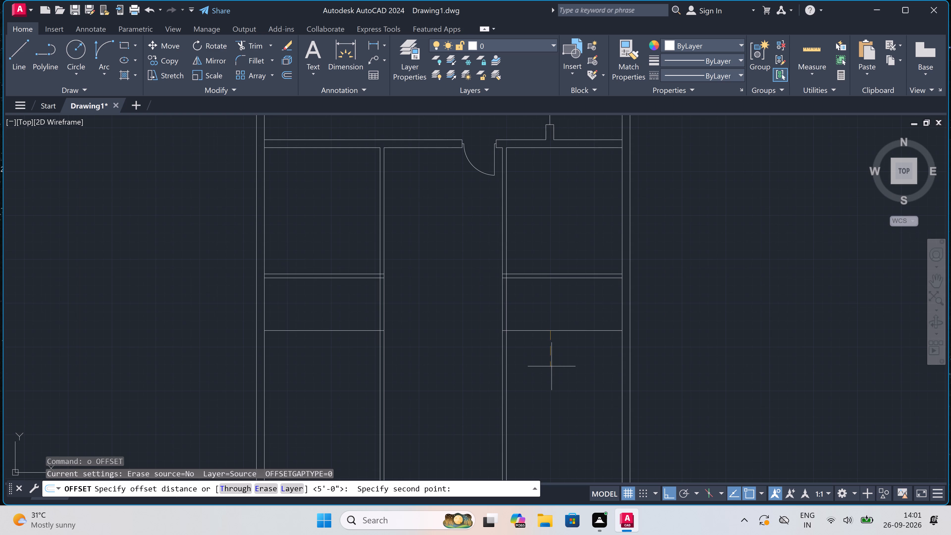
type("4.5")
type("\"")
key("space")
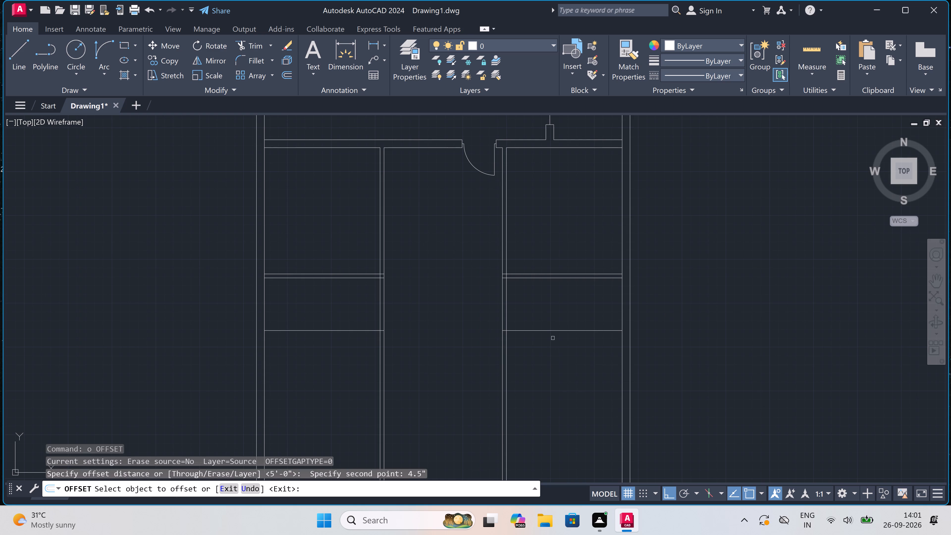
scroll(551, 333, "up", 1)
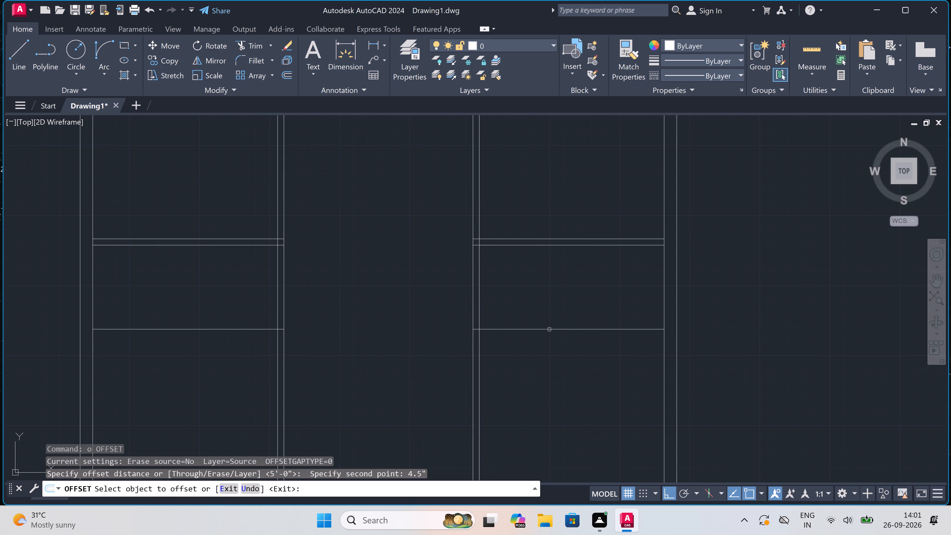
left_click(549, 329)
double_click(549, 340)
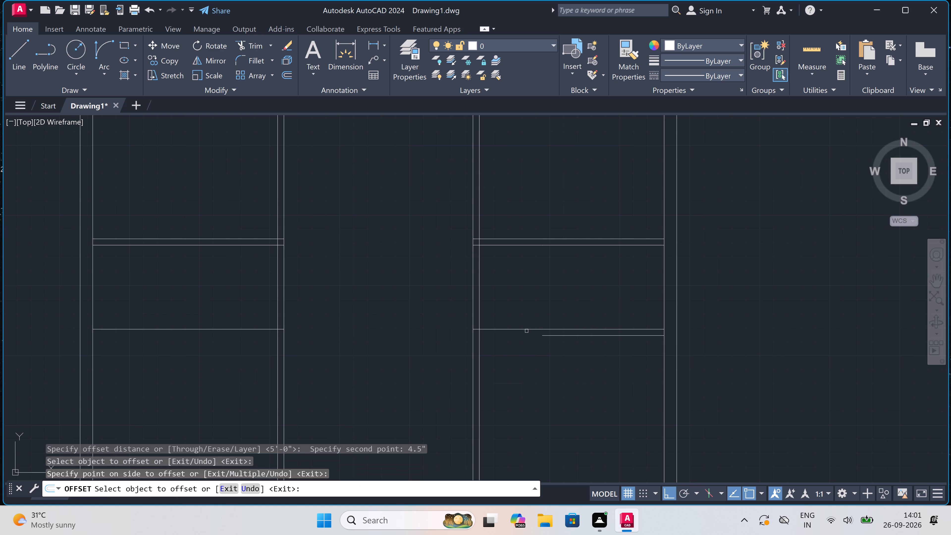
left_click(526, 330)
left_click(524, 336)
Offset the lowest horizontal line in the left room 4.5" downward to form the matching partition.
scroll(523, 336, "down", 2)
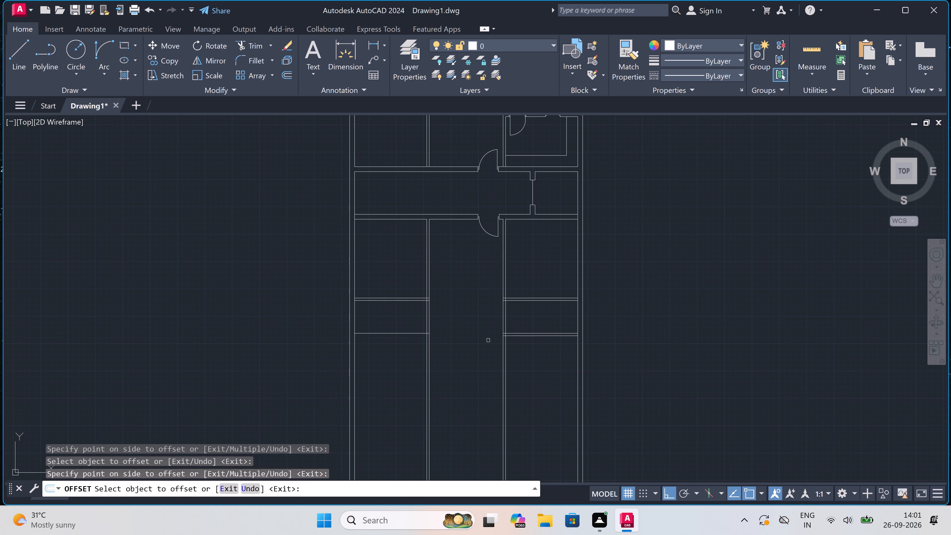
scroll(413, 340, "up", 1)
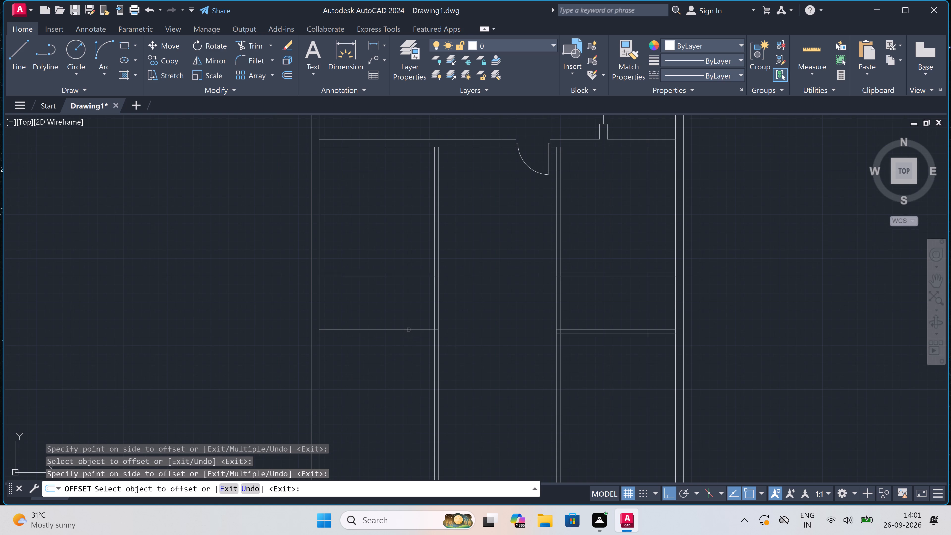
left_click(409, 330)
left_click(404, 338)
key("Escape")
Offset the lower line of the left room's new partition 12' downward.
type("o")
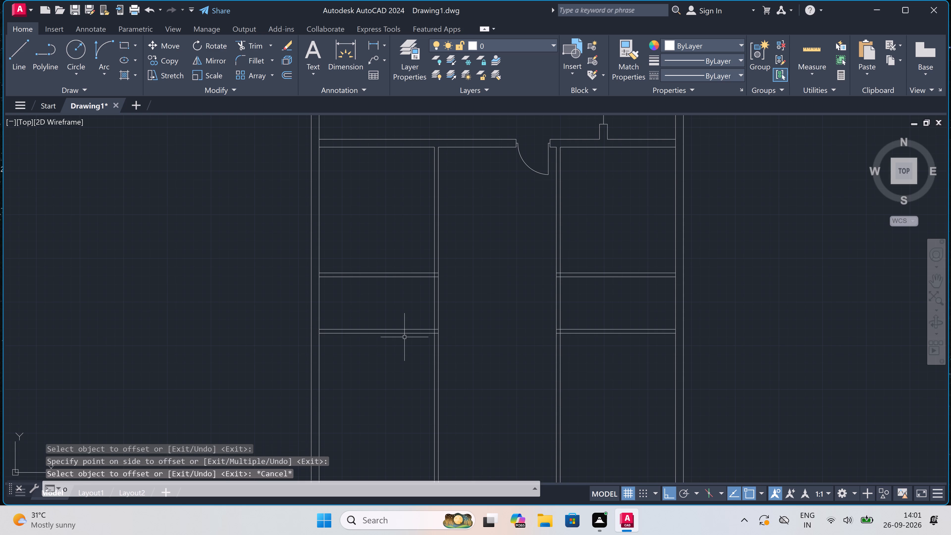
key("space")
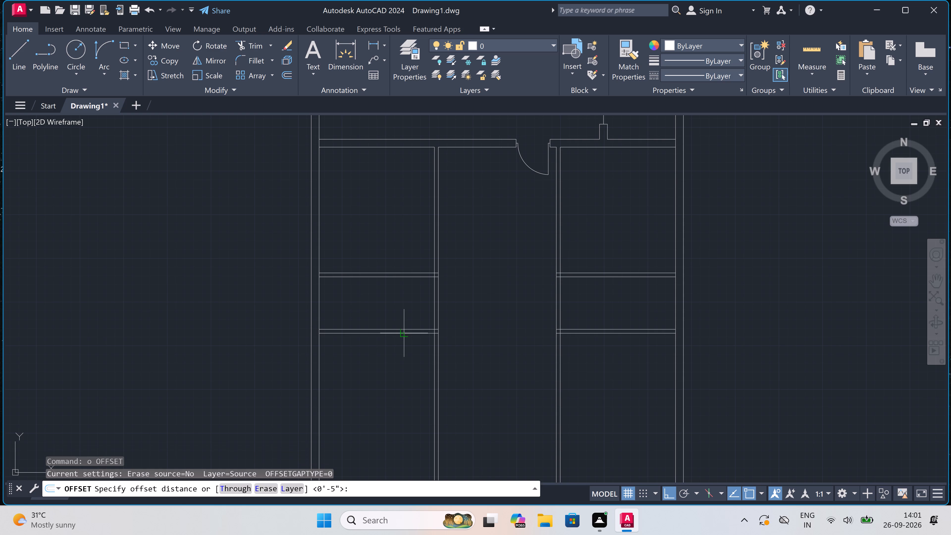
scroll(404, 336, "down", 1)
scroll(364, 366, "up", 1)
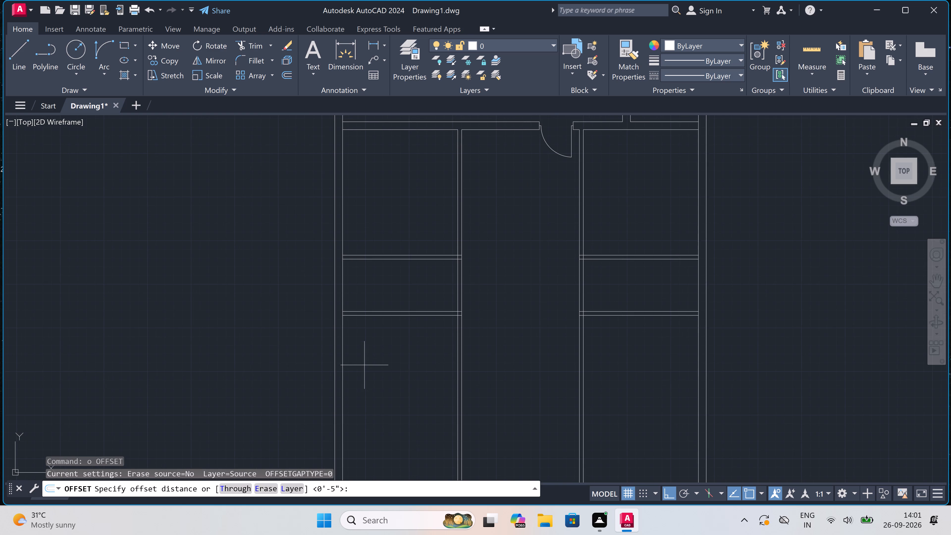
scroll(377, 341, "up", 1)
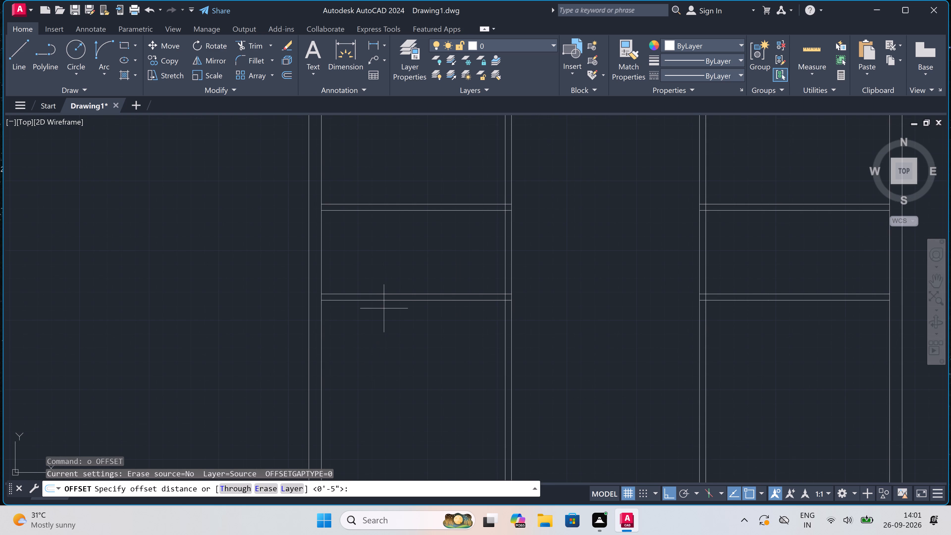
left_click(386, 302)
type("12'")
key("space")
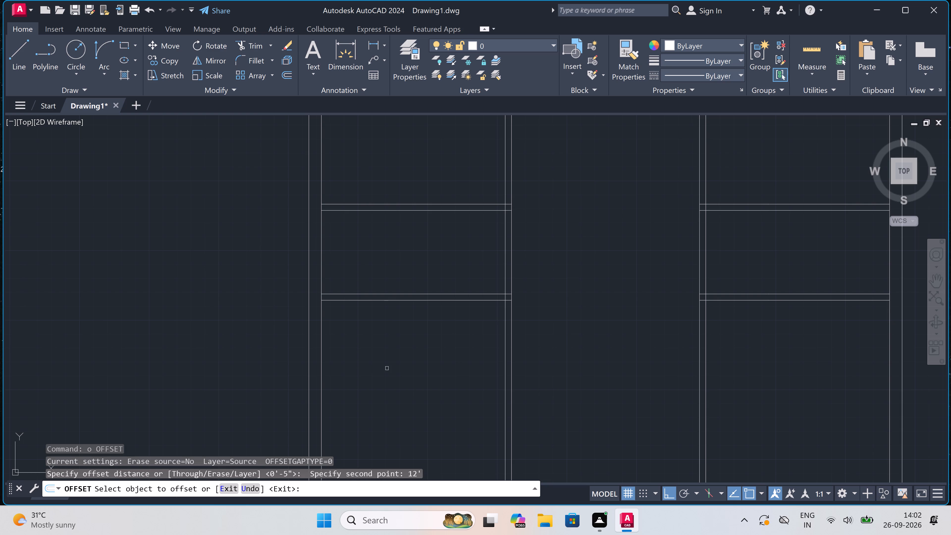
left_click(413, 301)
double_click(412, 321)
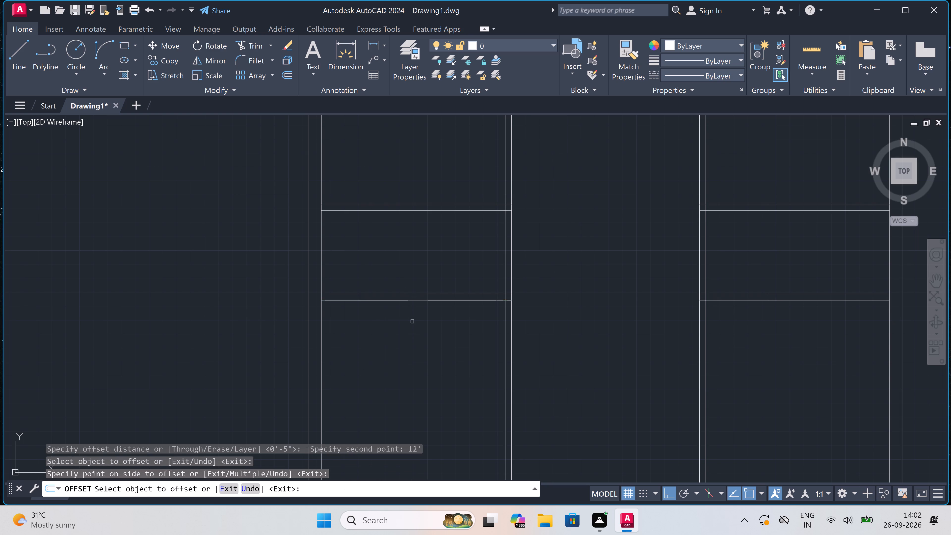
Offset the longer segment of the right room's lower partition line 12' downward.
scroll(412, 321, "down", 2)
scroll(599, 320, "up", 2)
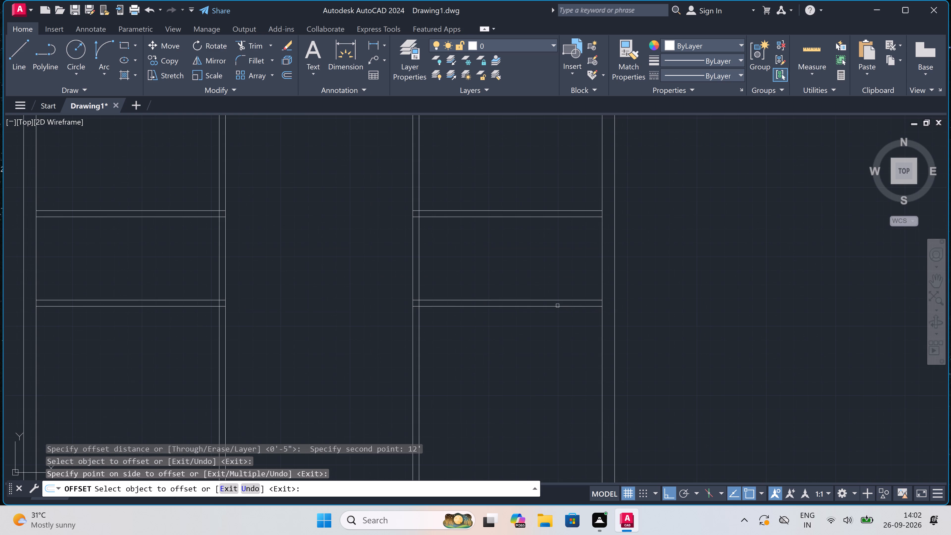
left_click(557, 306)
left_click(554, 332)
scroll(554, 332, "down", 5)
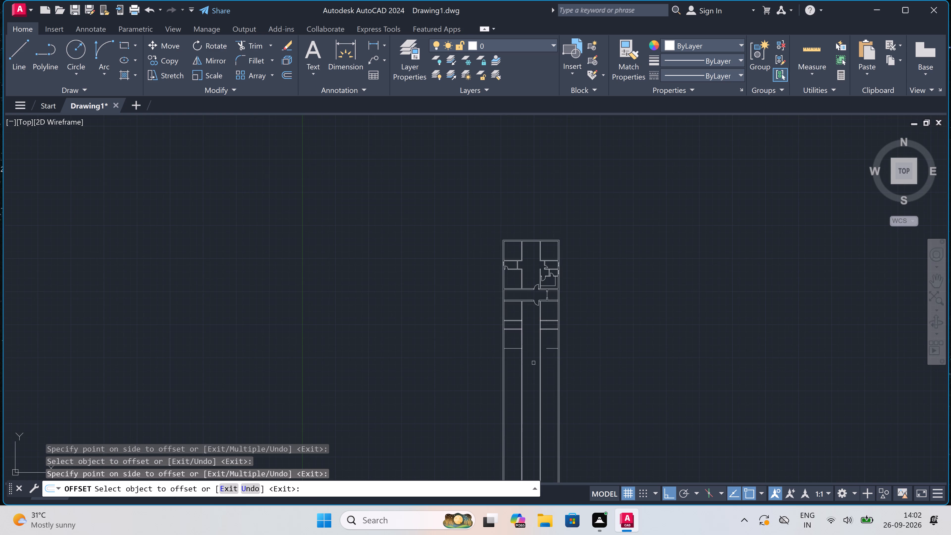
scroll(533, 364, "up", 3)
scroll(529, 328, "up", 2)
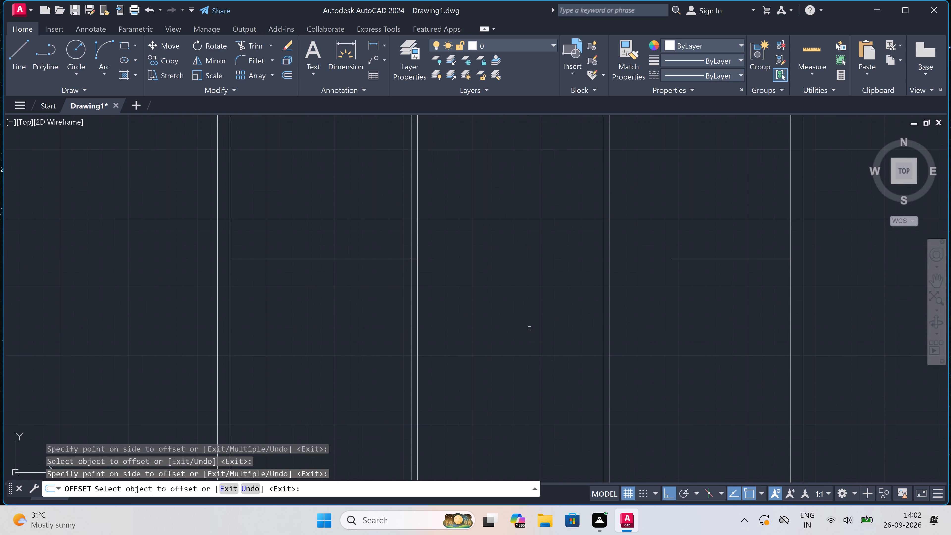
key("Escape")
Offset the newest horizontal lines in the right and left rooms 9" downward to form a wall.
type("o")
key("space")
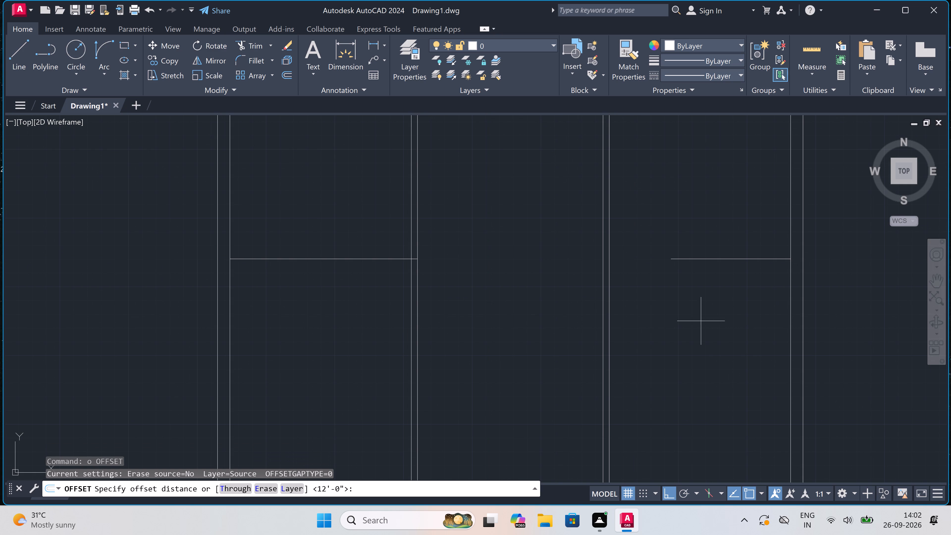
left_click(707, 261)
key("9")
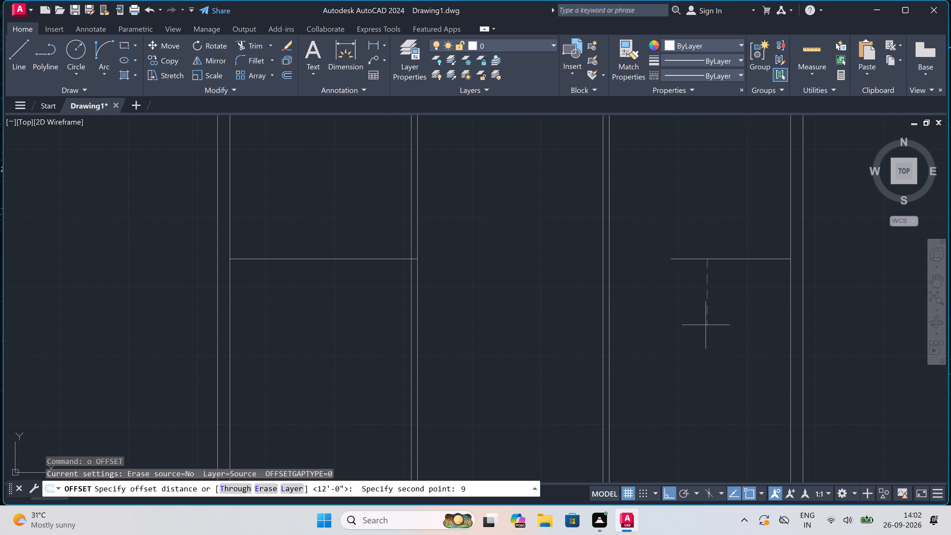
type("\"")
key("space")
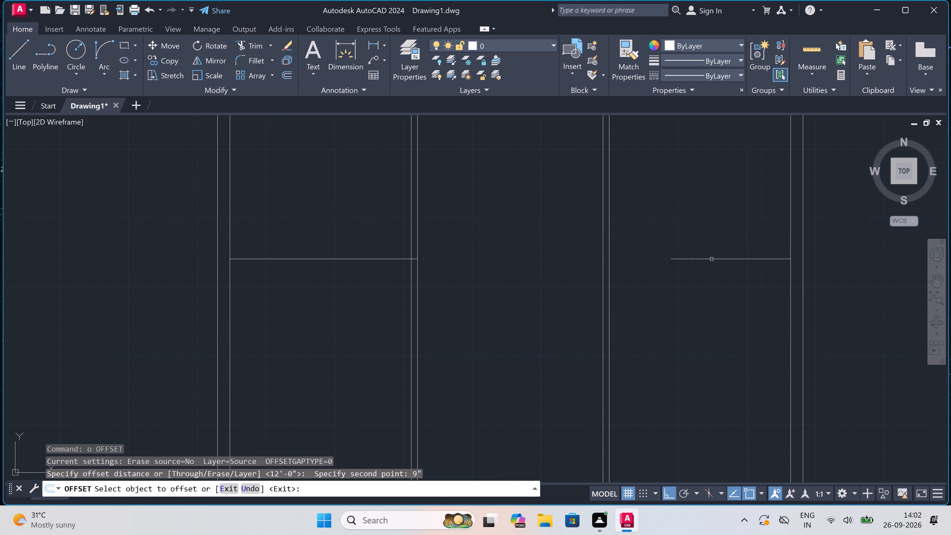
left_click(712, 259)
double_click(708, 294)
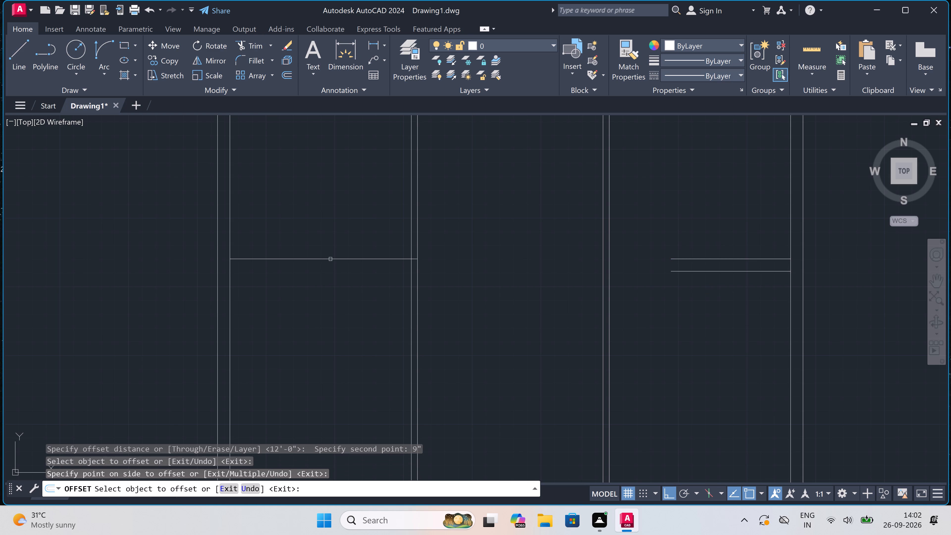
left_click_drag(330, 259, 328, 272)
left_click(326, 280)
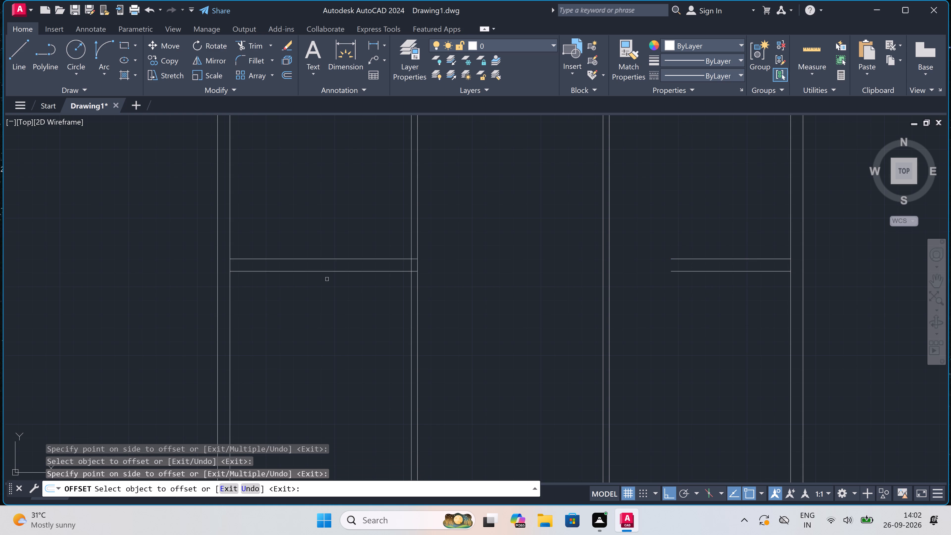
key("Escape")
Extend the 9" wall's two lines across the middle bay and right room, with the lower line reaching both outer faces of the exterior walls.
type("ex")
key("space")
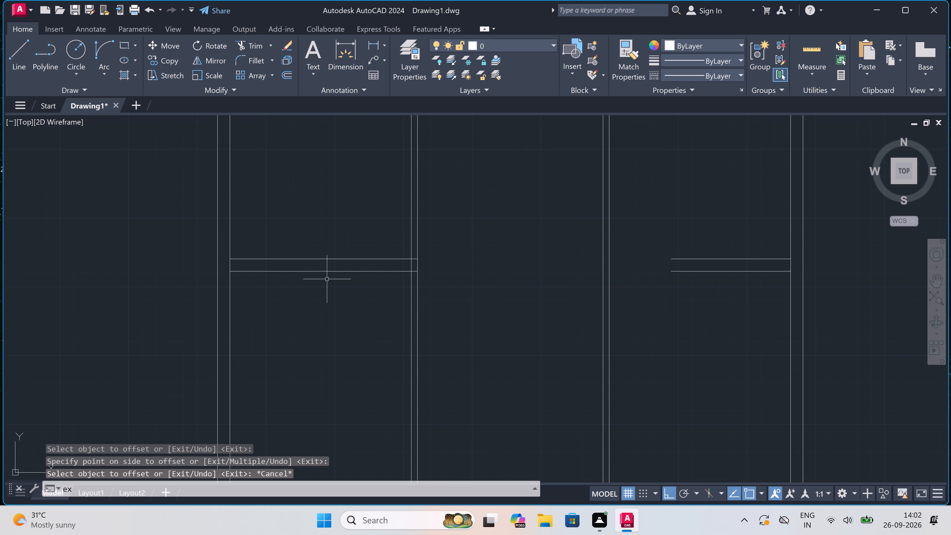
left_click_drag(310, 268, 310, 271)
left_click(304, 302)
double_click(311, 265)
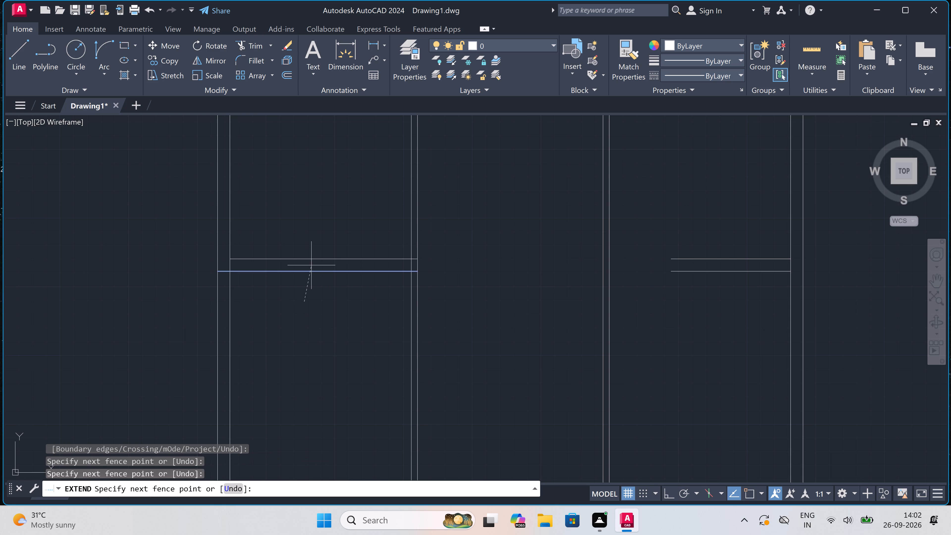
left_click(358, 309)
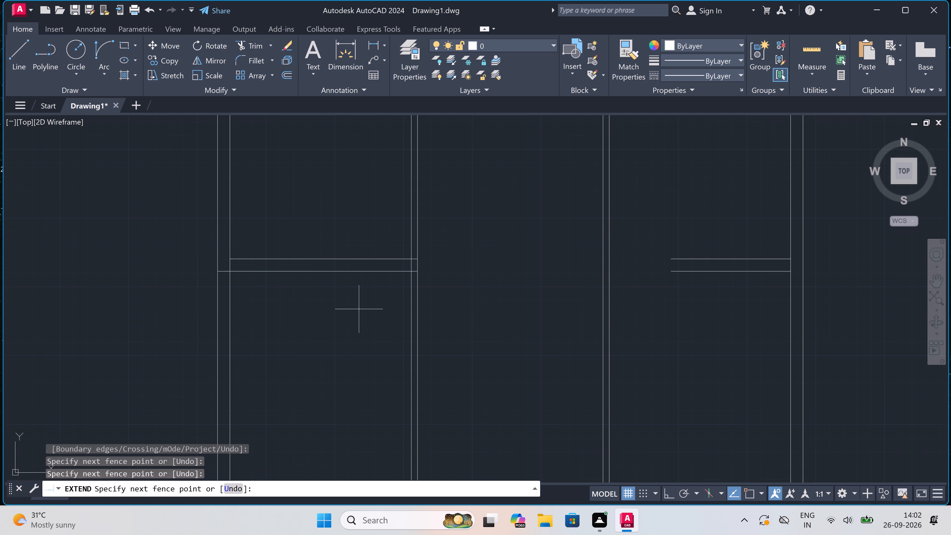
left_click_drag(359, 309, 388, 231)
left_click(385, 239)
left_click(377, 374)
left_click_drag(528, 223, 529, 251)
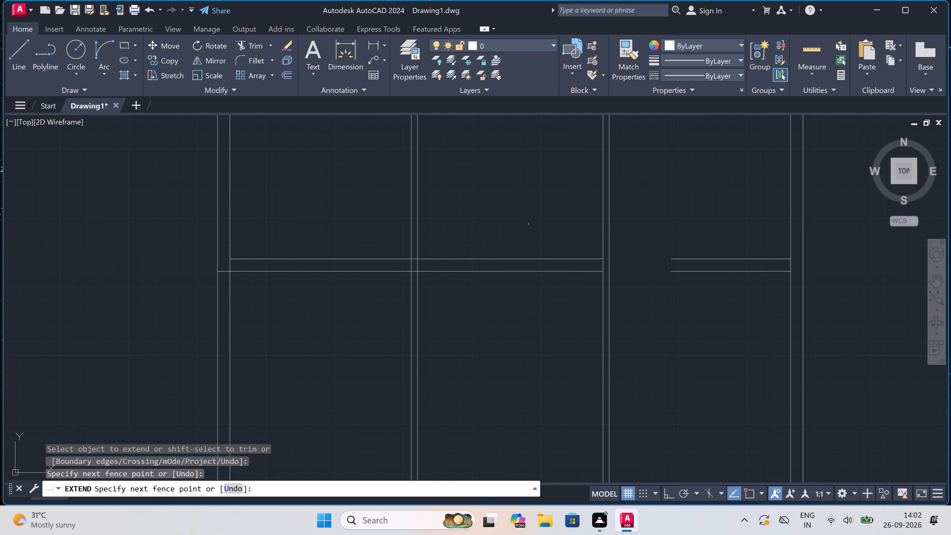
triple_click(529, 365)
double_click(593, 227)
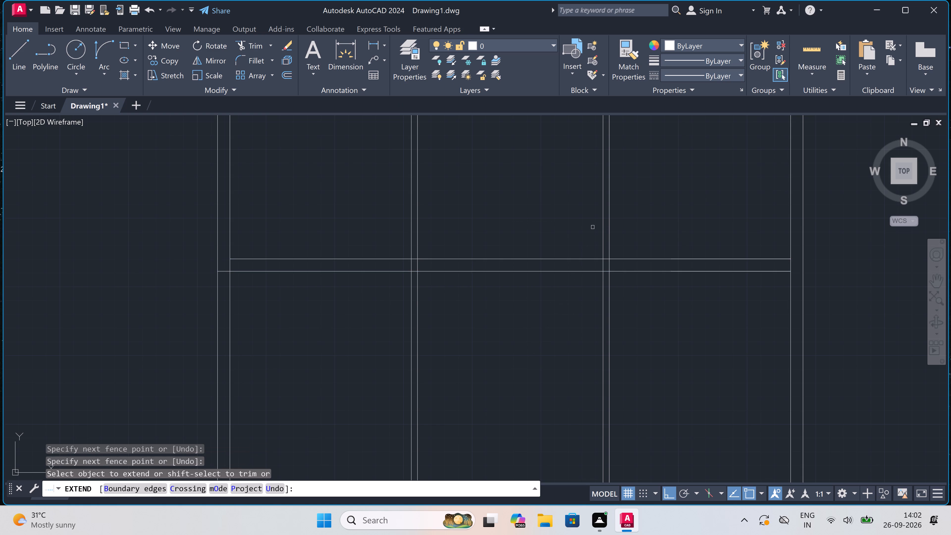
left_click(760, 271)
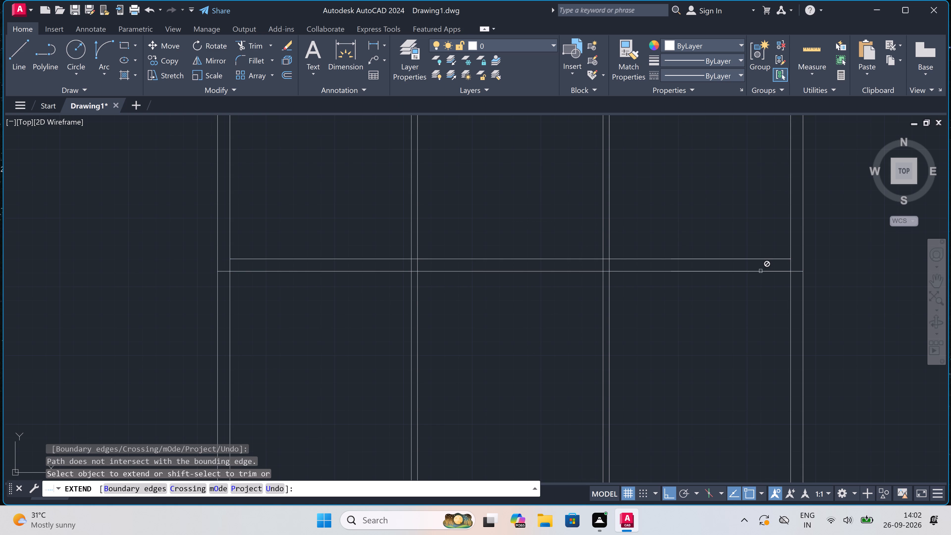
key("Escape")
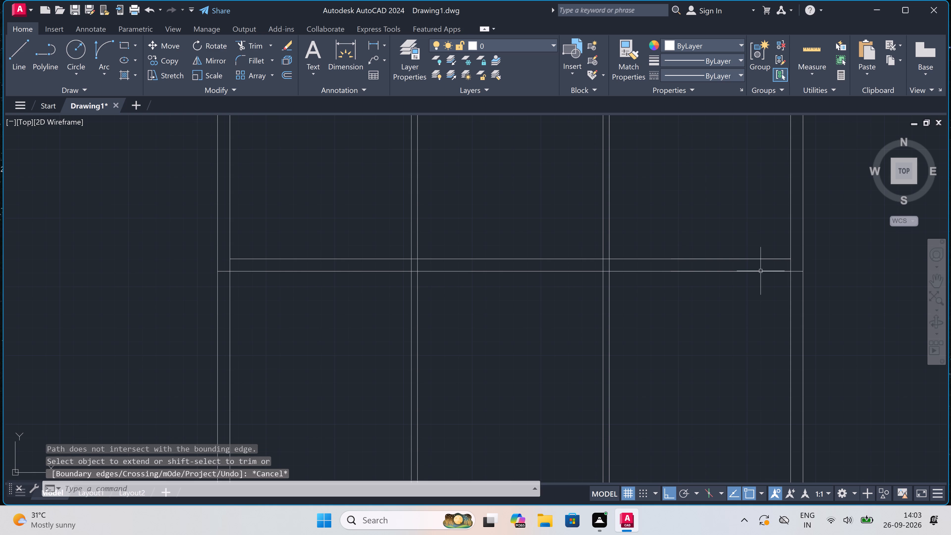
Trim all vertical exterior wall and partition lines that run below the 9" bottom wall's lower line.
type("tr")
key("space")
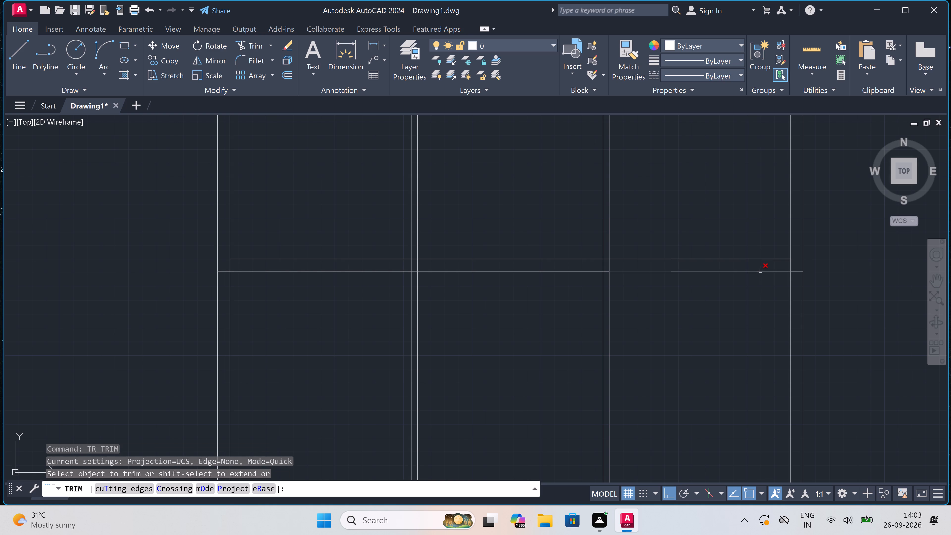
left_click_drag(841, 314, 824, 315)
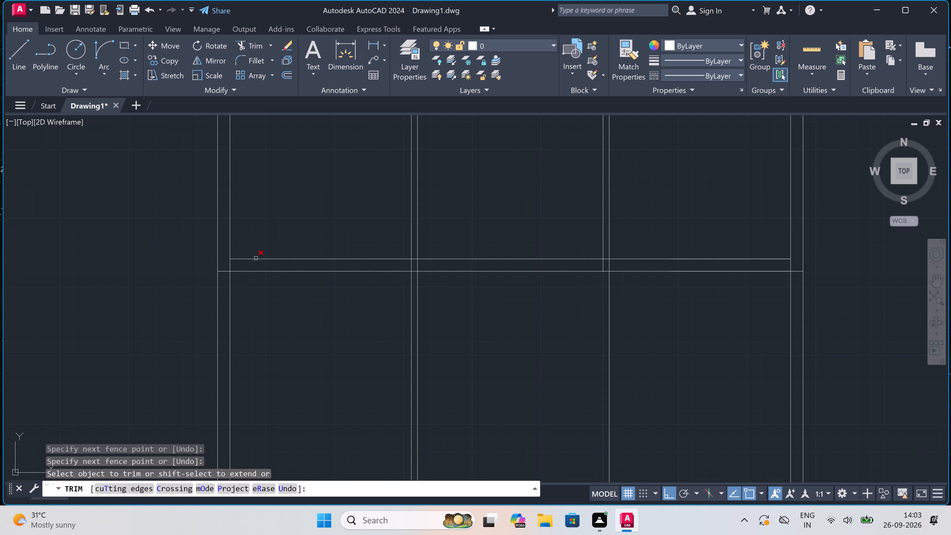
left_click(148, 335)
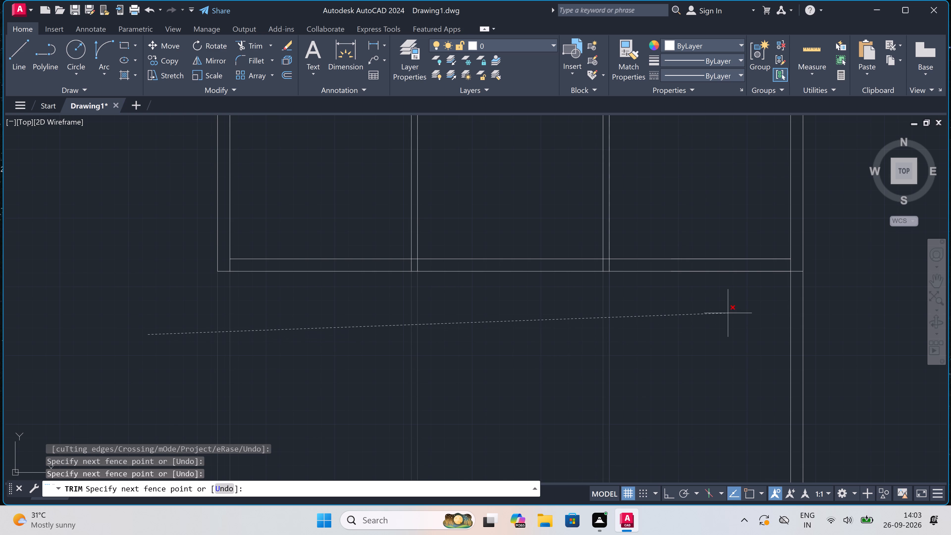
left_click(806, 309)
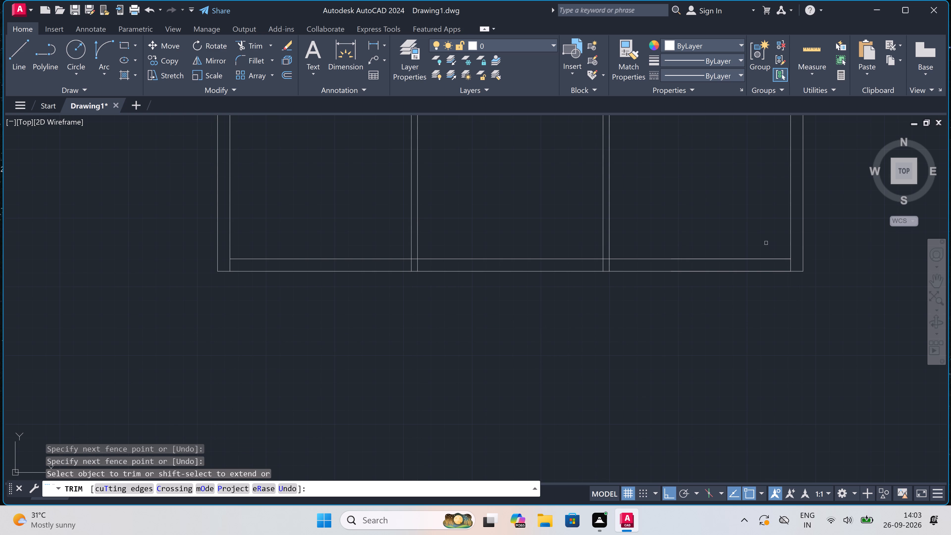
Trim the right exterior wall's inner line and both partitions' lines inside the 9" bottom wall's thickness.
scroll(792, 269, "up", 1)
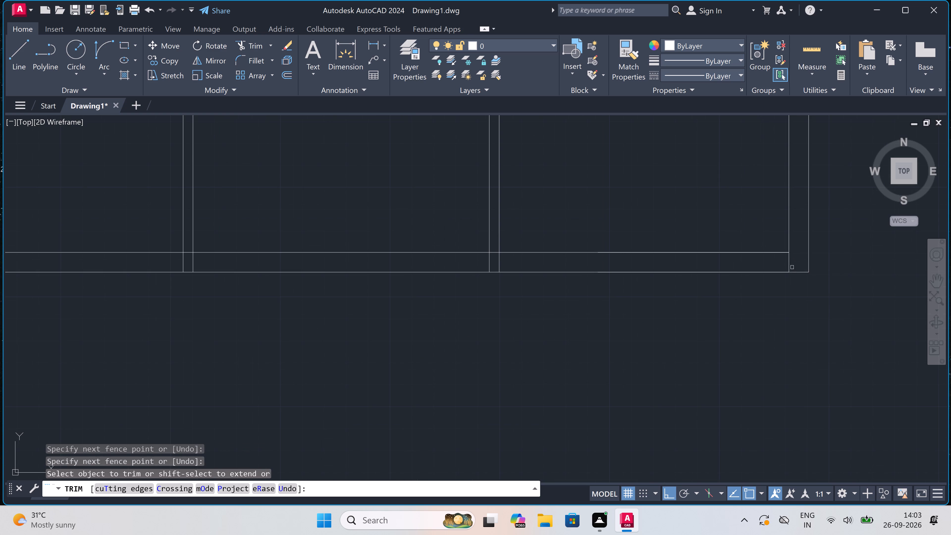
double_click(793, 264)
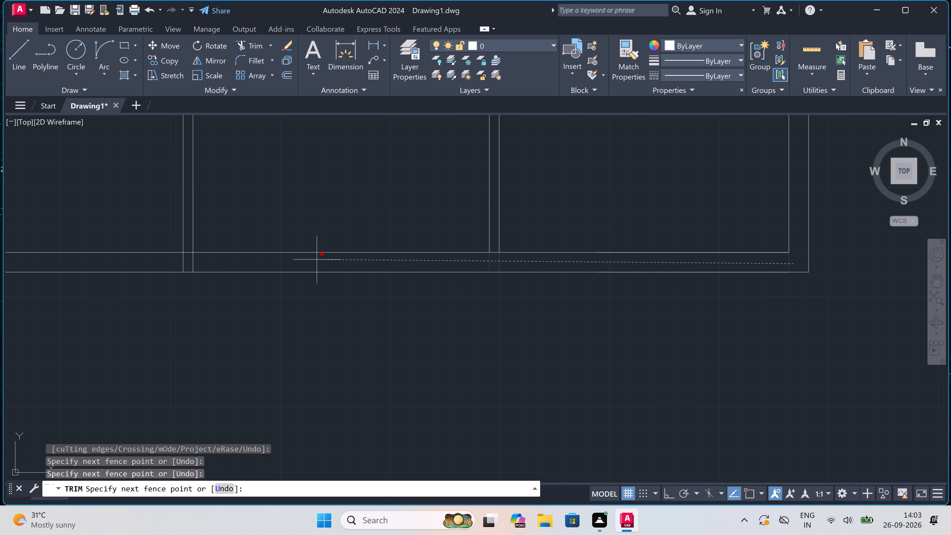
left_click(148, 263)
Trim the bottom wall's upper line between the faces of both partitions to open the two wall junctions.
scroll(167, 260, "up", 3)
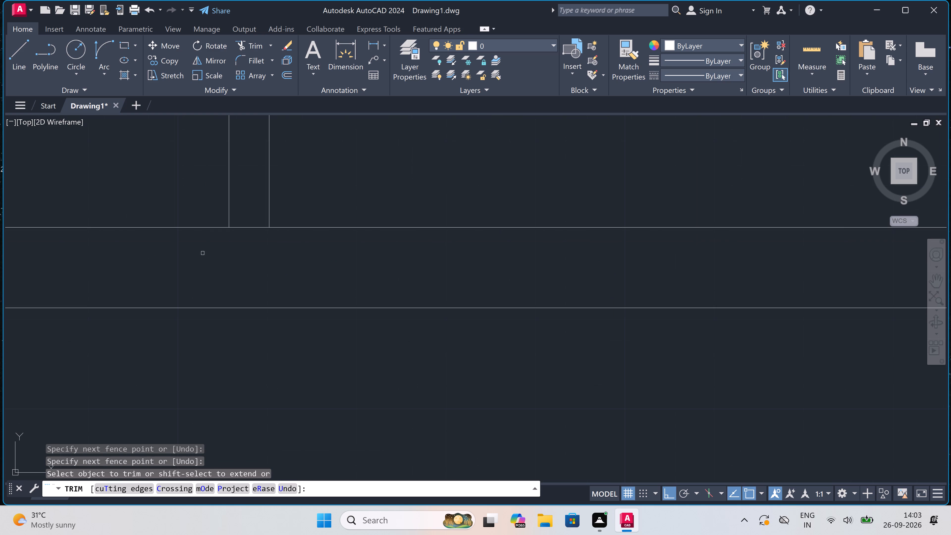
left_click(237, 253)
left_click(249, 215)
scroll(249, 215, "down", 3)
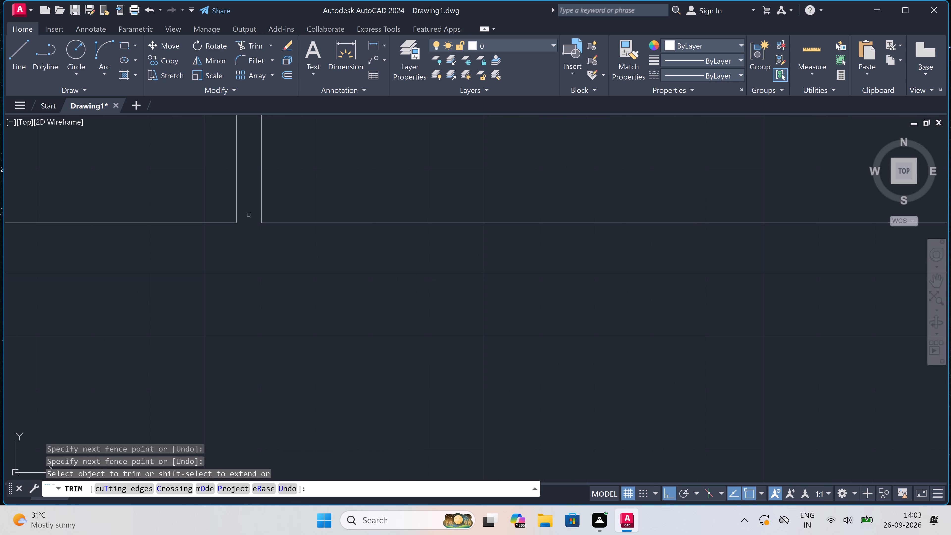
scroll(544, 231, "up", 2)
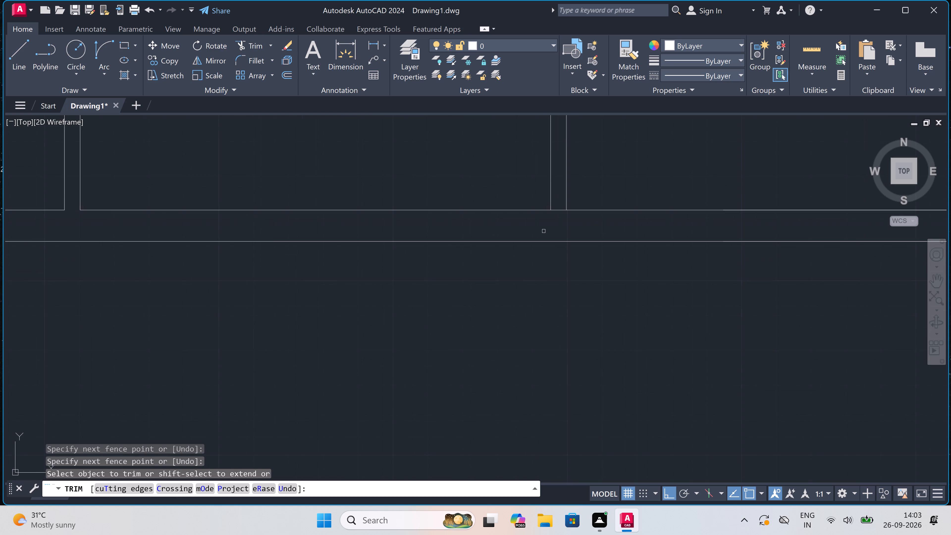
left_click(568, 193)
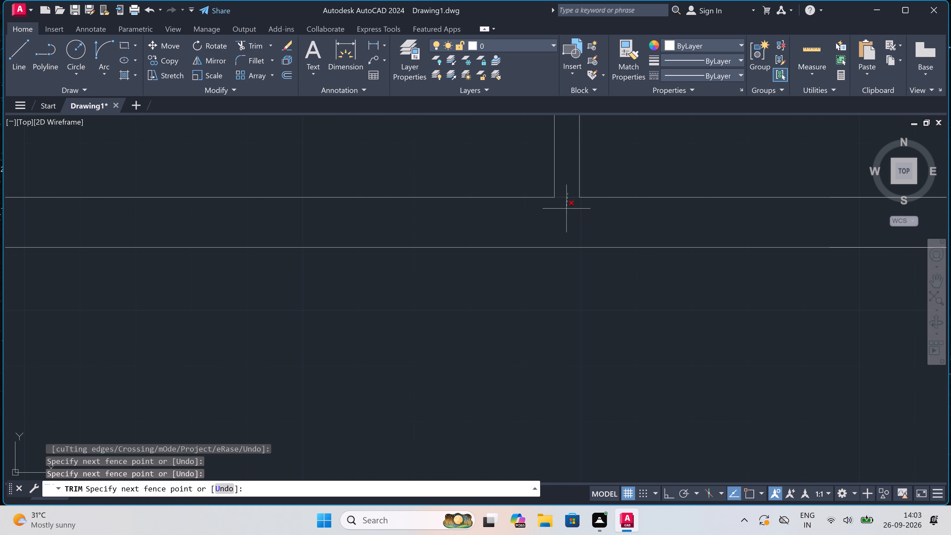
left_click(566, 209)
scroll(567, 209, "down", 5)
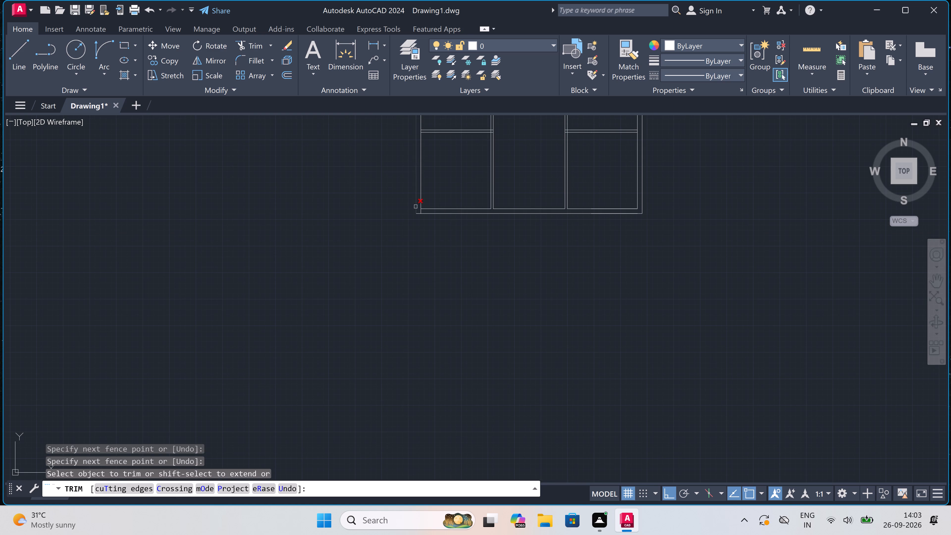
Trim the left exterior wall's inner line inside the bottom wall's thickness to clean up the lower-left corner.
scroll(416, 207, "up", 5)
left_click(423, 218)
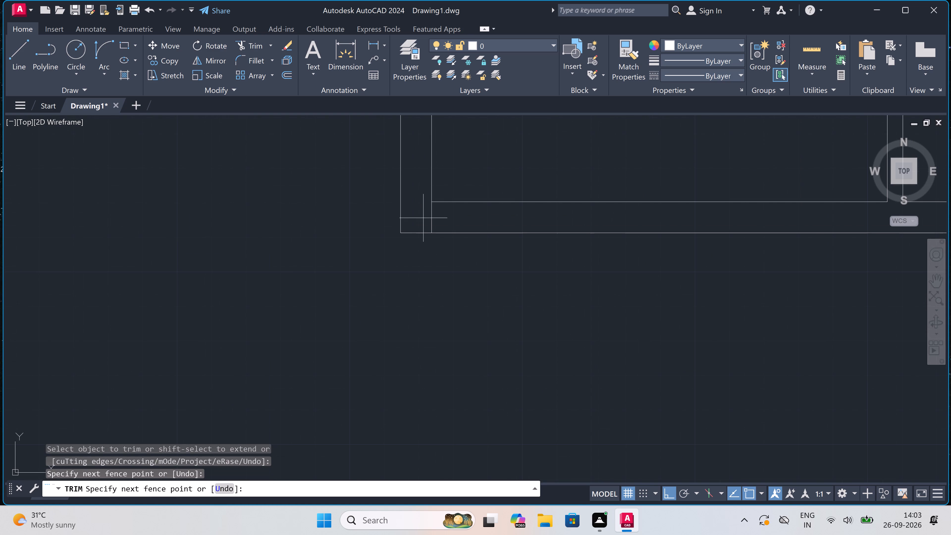
left_click(452, 219)
scroll(454, 308, "down", 6)
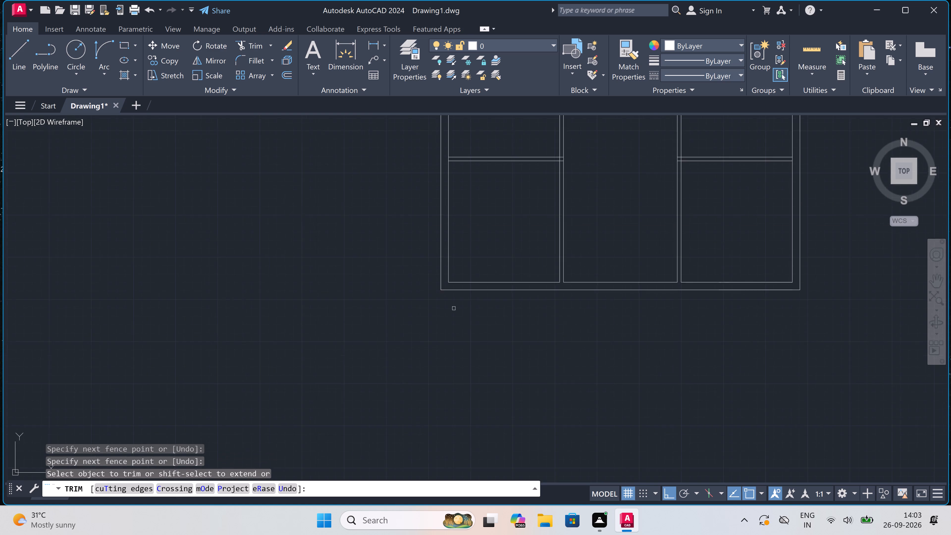
scroll(456, 299, "down", 3)
scroll(477, 259, "up", 2)
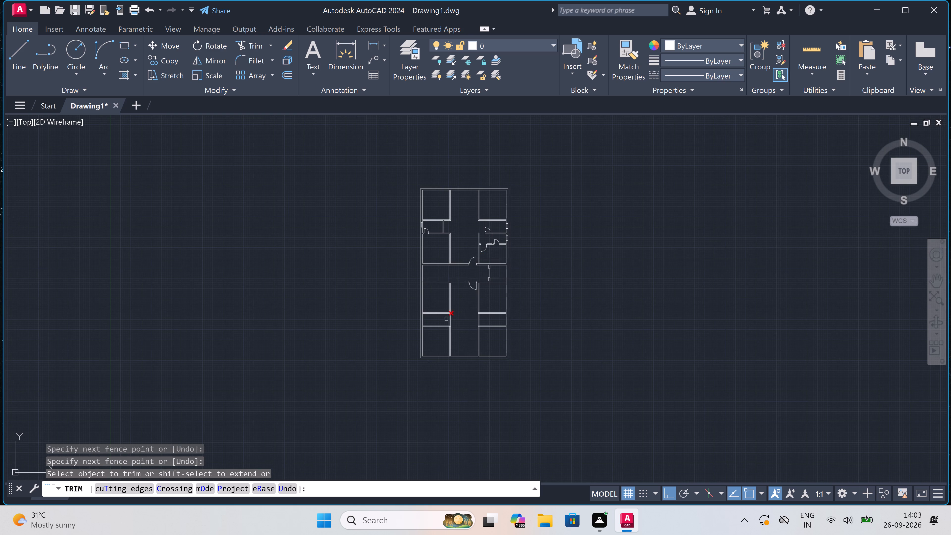
scroll(437, 318, "up", 5)
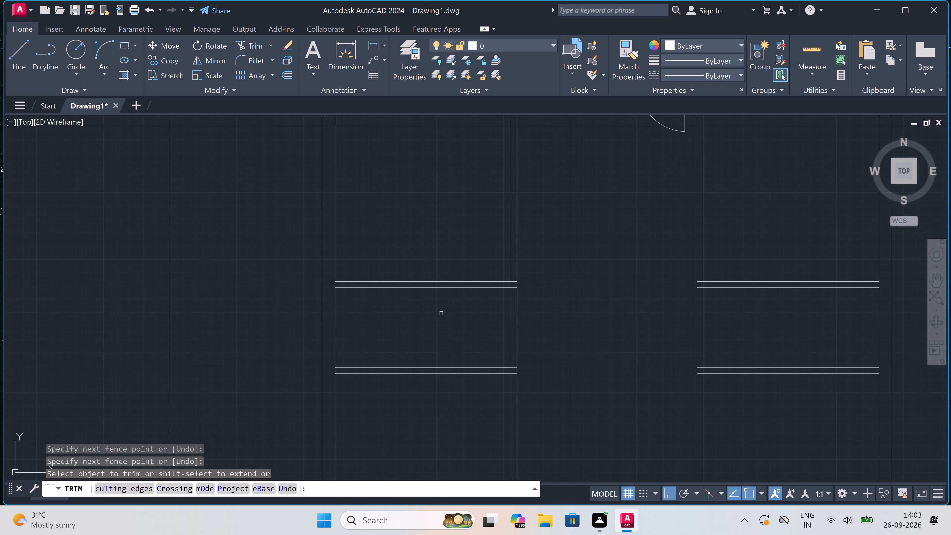
key("Escape")
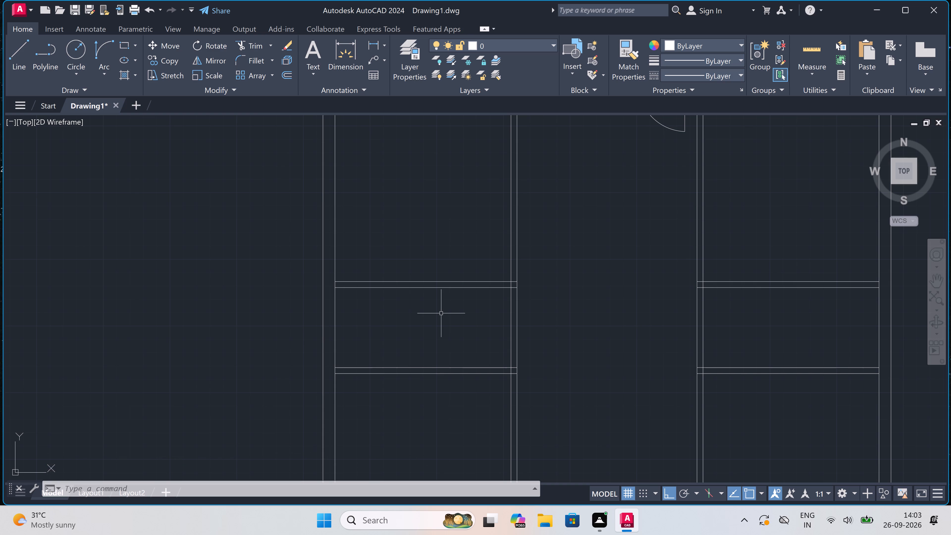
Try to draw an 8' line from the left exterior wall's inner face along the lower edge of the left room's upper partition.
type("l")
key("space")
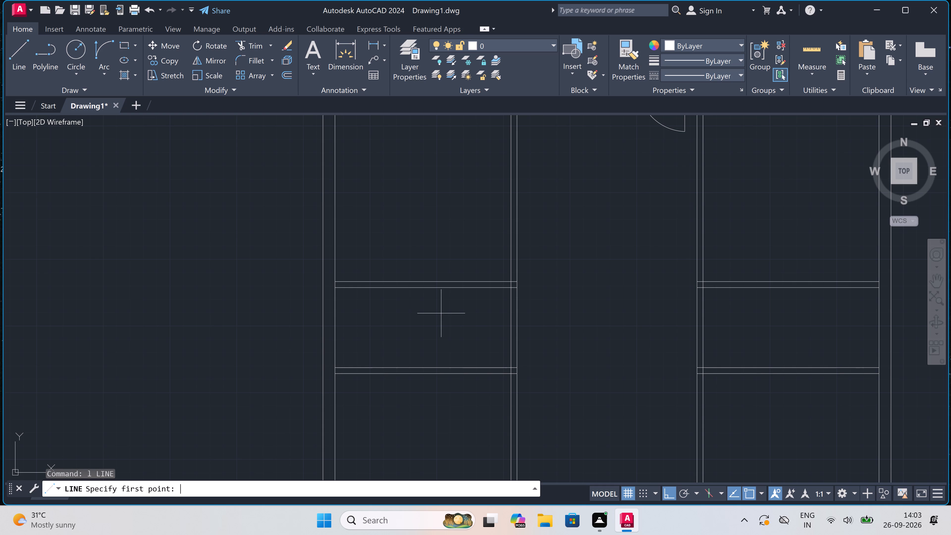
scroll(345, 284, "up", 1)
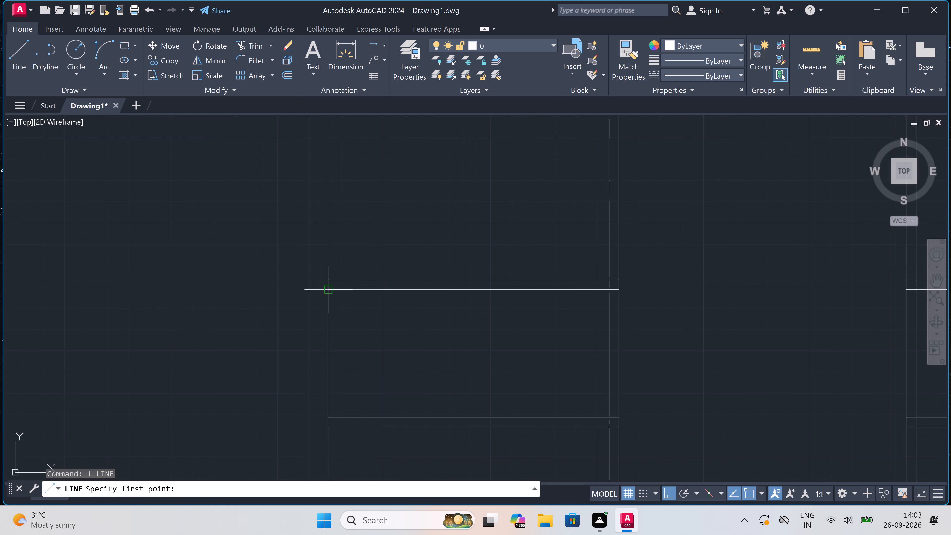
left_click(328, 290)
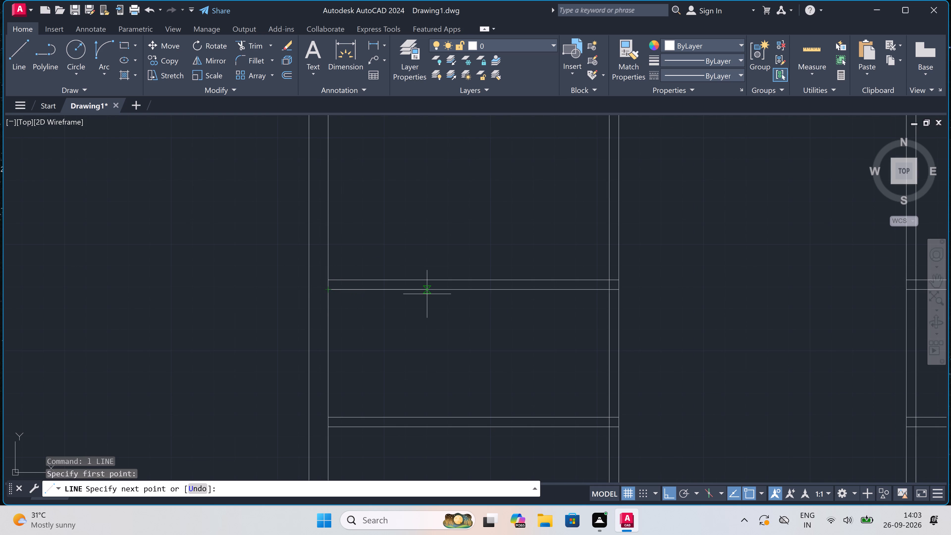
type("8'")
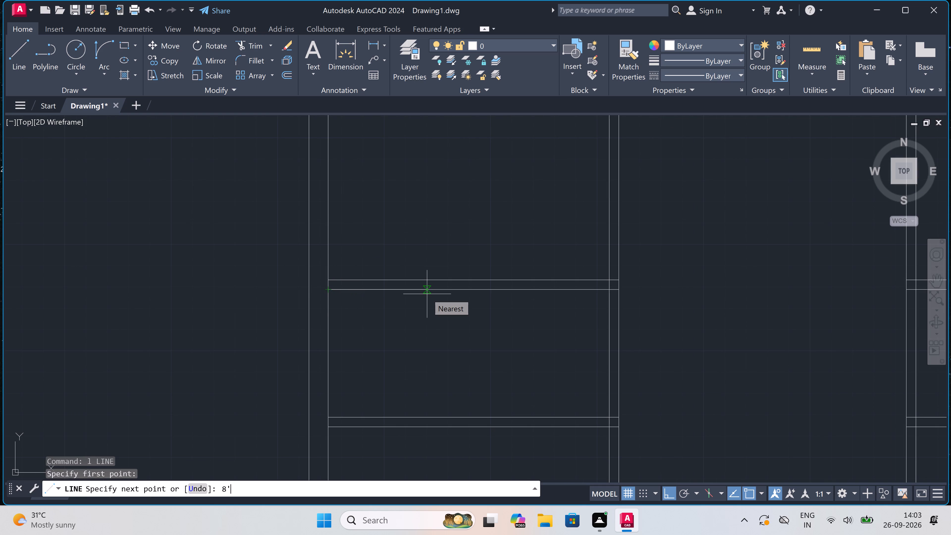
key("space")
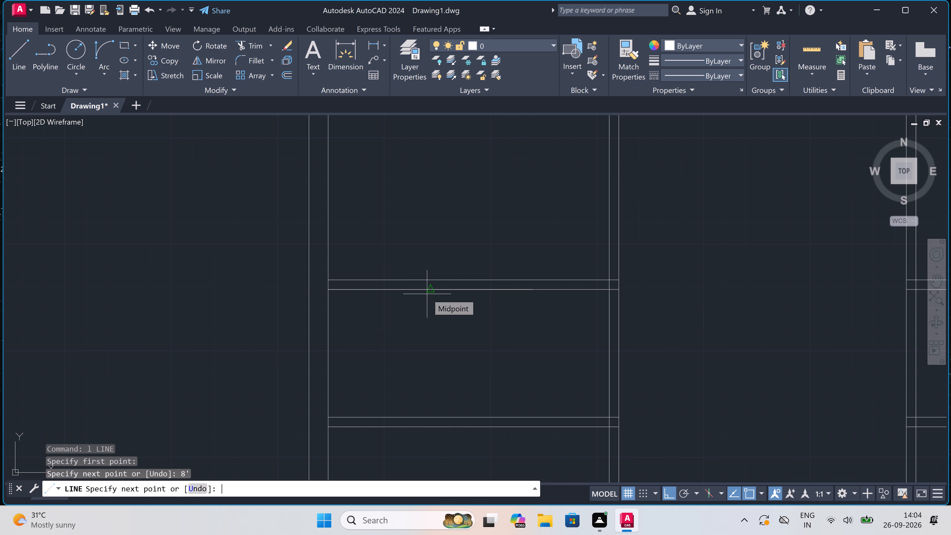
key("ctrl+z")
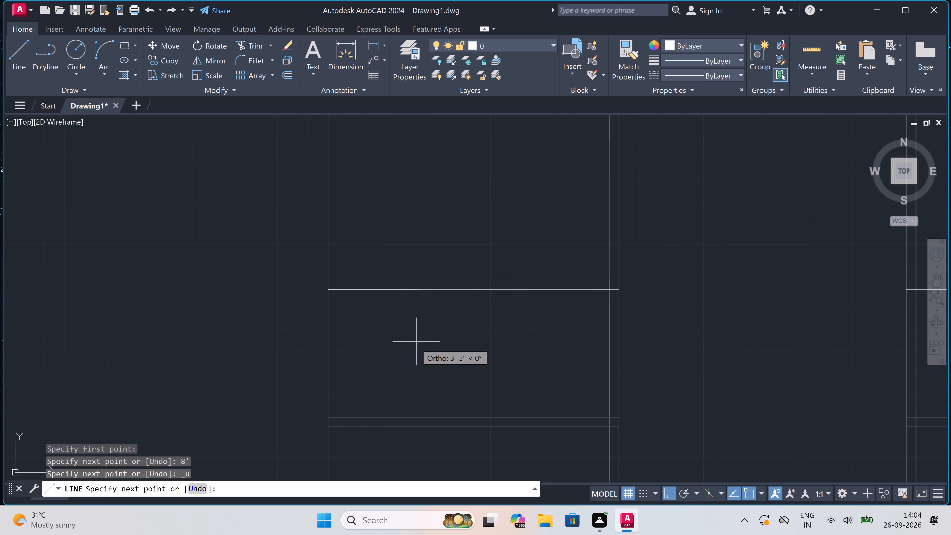
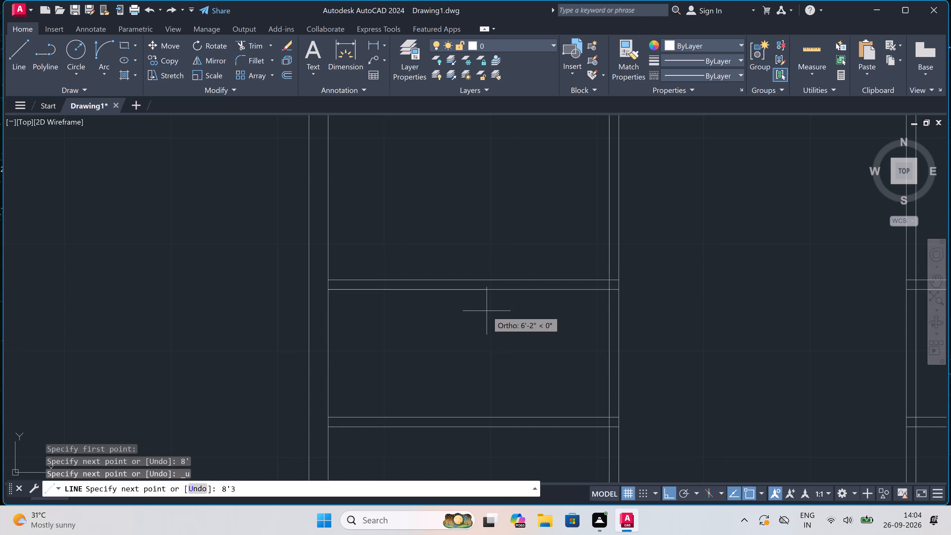
Draw a 4.5" vertical partition between the left room's two horizontal partitions, starting 8'3" from the left exterior wall's inner face.
type("\"")
key("space")
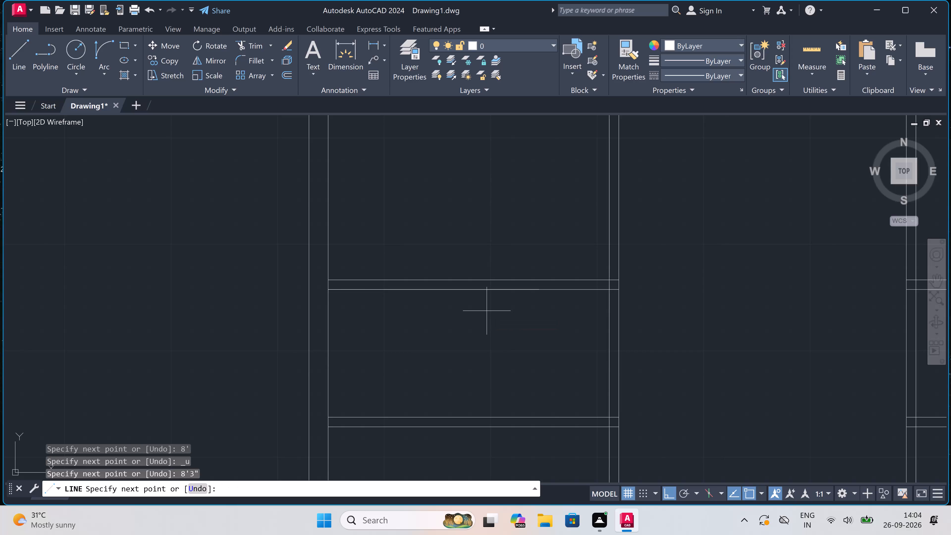
left_click(540, 418)
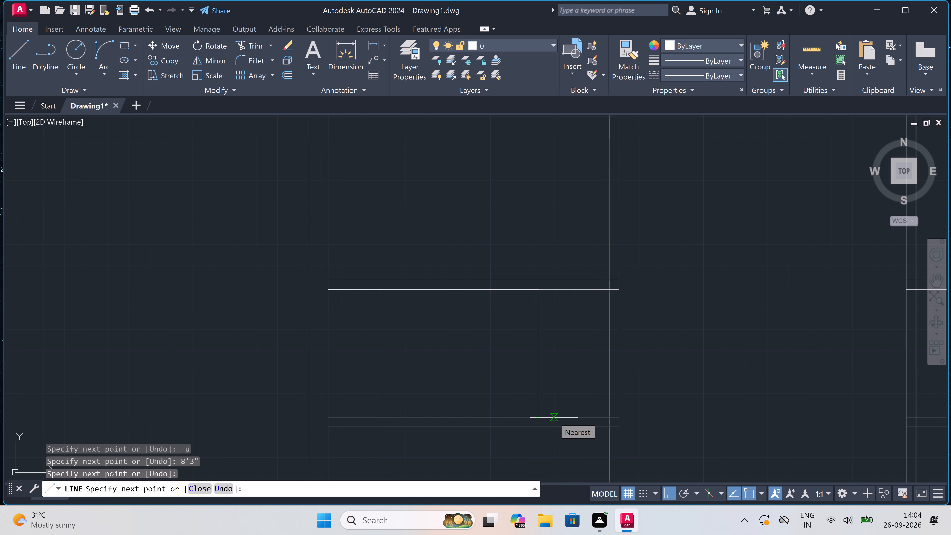
key("4")
type(".5")
type("\"")
key("space")
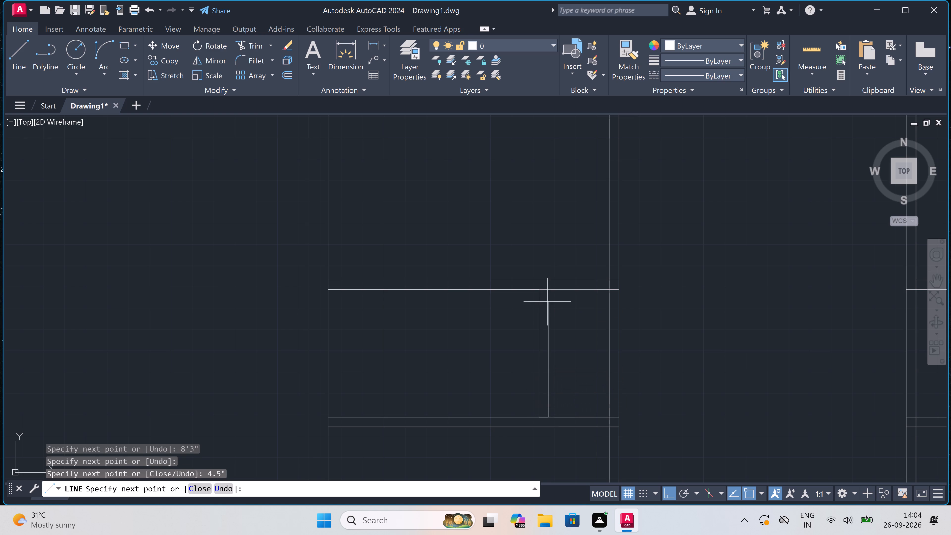
left_click(550, 290)
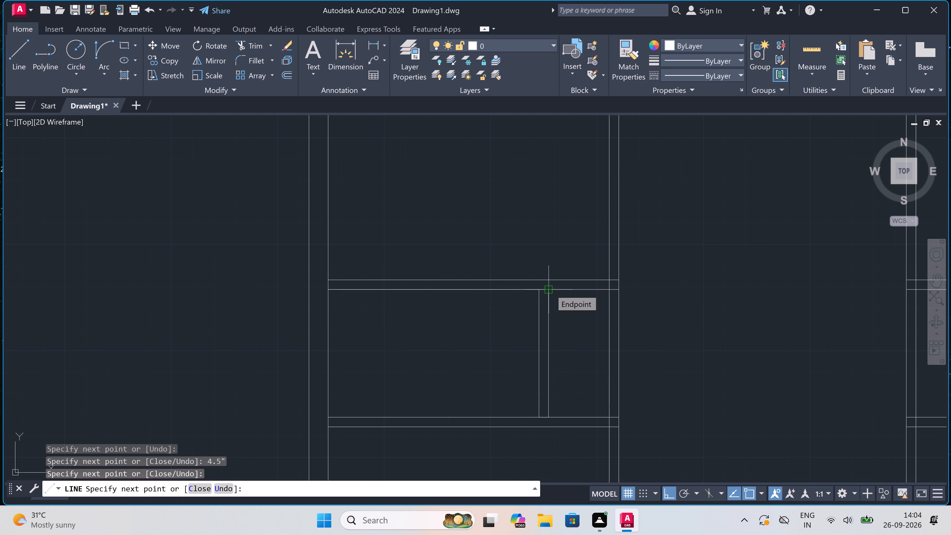
key("Escape")
Draw the door's right jamb line across the left room's upper partition, with a 2" stop from its midpoint and a 3' leaf upward.
scroll(550, 290, "down", 2)
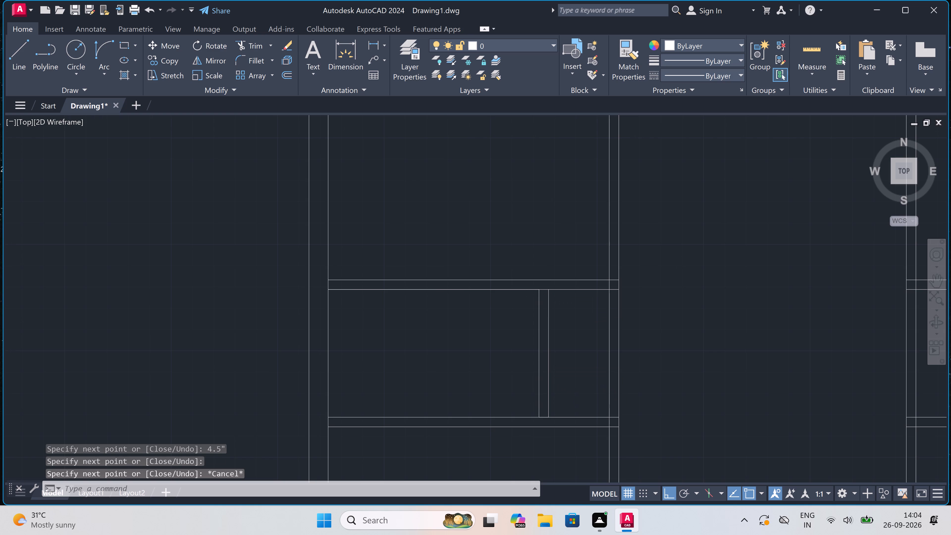
scroll(570, 257, "up", 2)
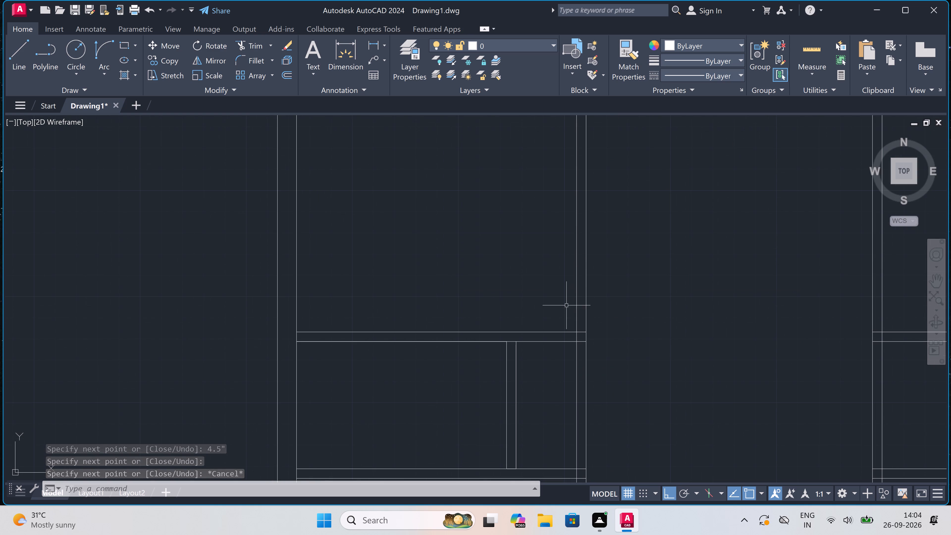
scroll(562, 325, "up", 2)
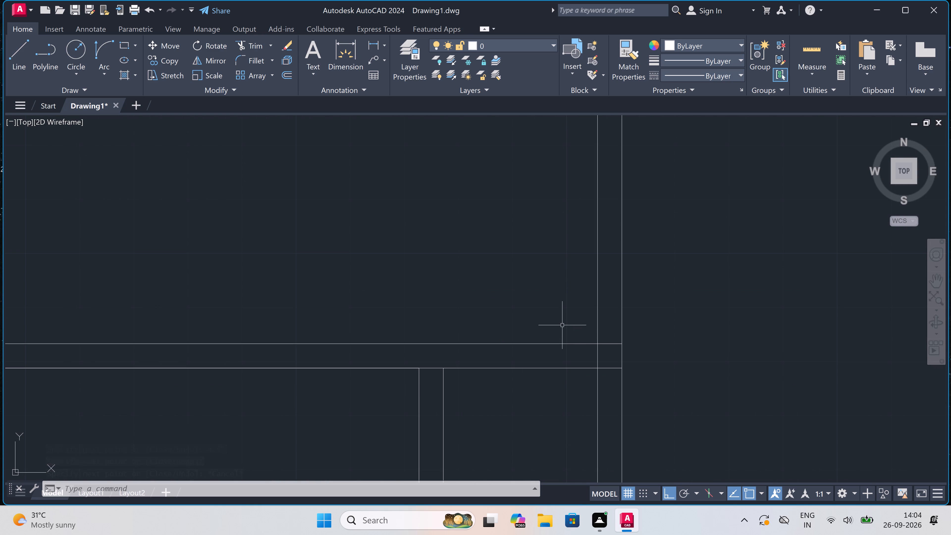
type("l")
key("space")
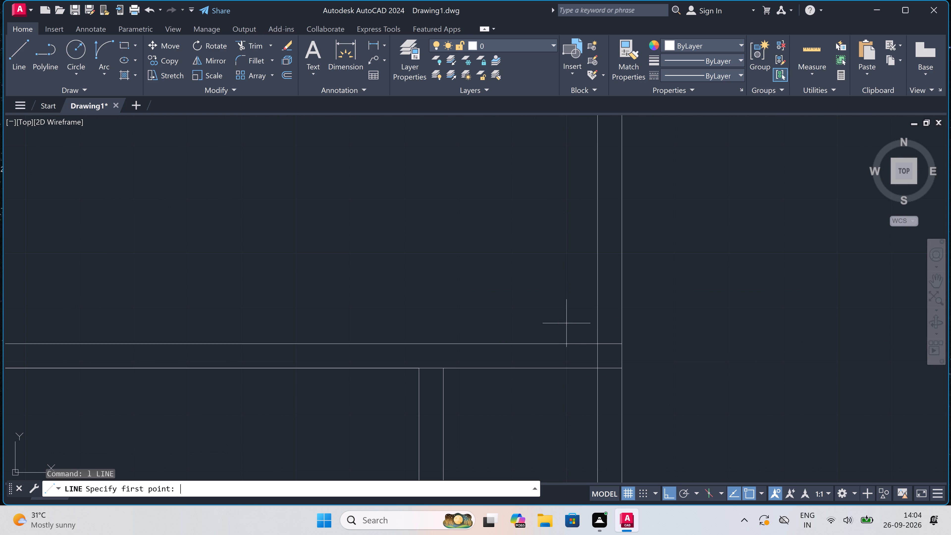
left_click(580, 345)
double_click(581, 369)
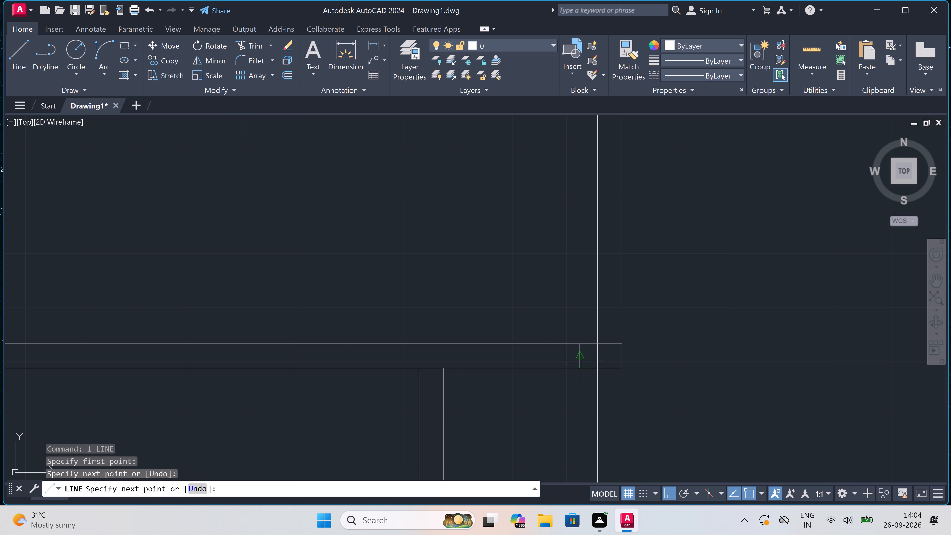
left_click(581, 359)
key("2")
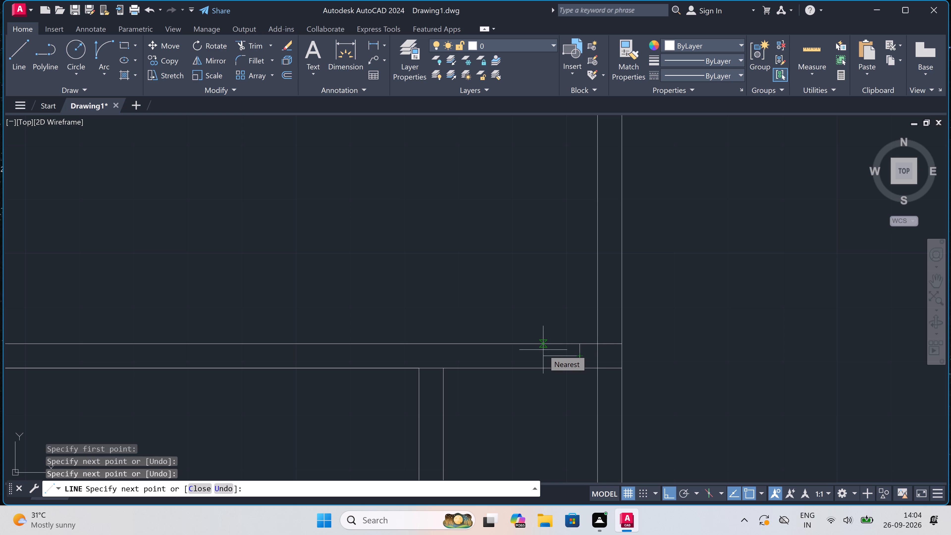
key("shift+quotedbl")
key("space")
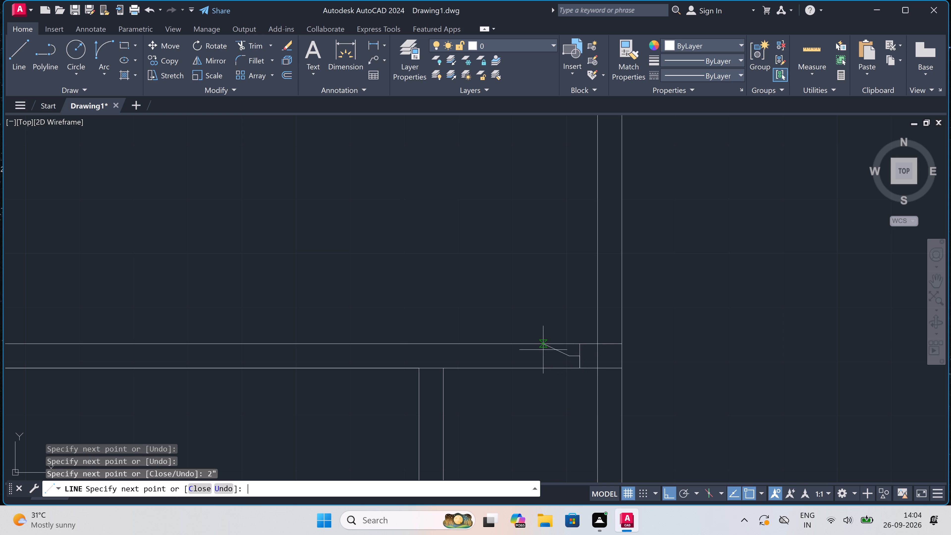
type("3'")
key("space")
key("Escape")
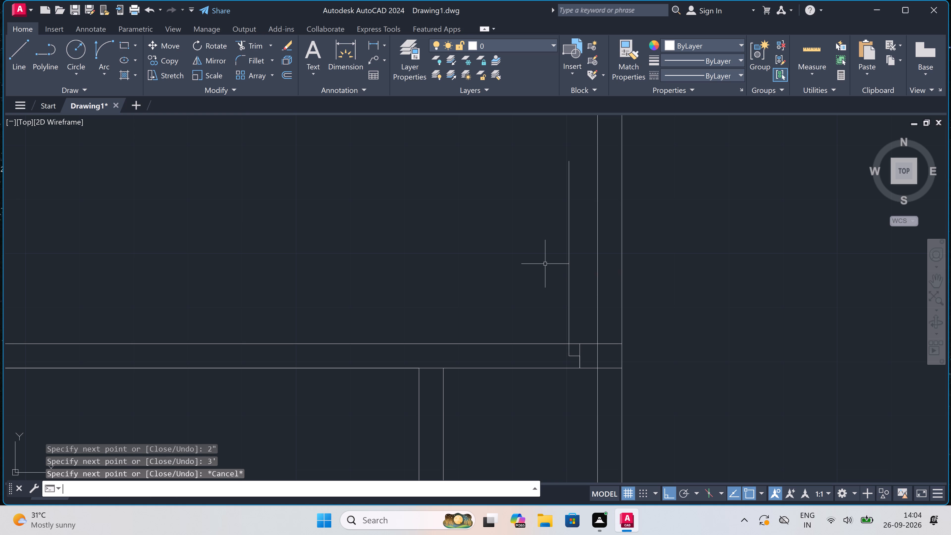
Draw the door's left jamb line across the upper partition and a 2" stop from its midpoint toward the opening.
key("space")
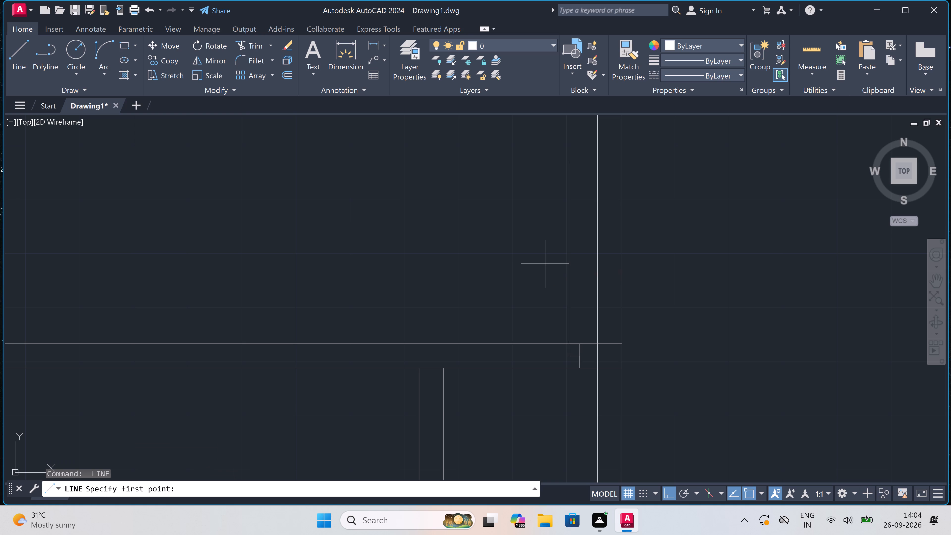
scroll(492, 294, "up", 1)
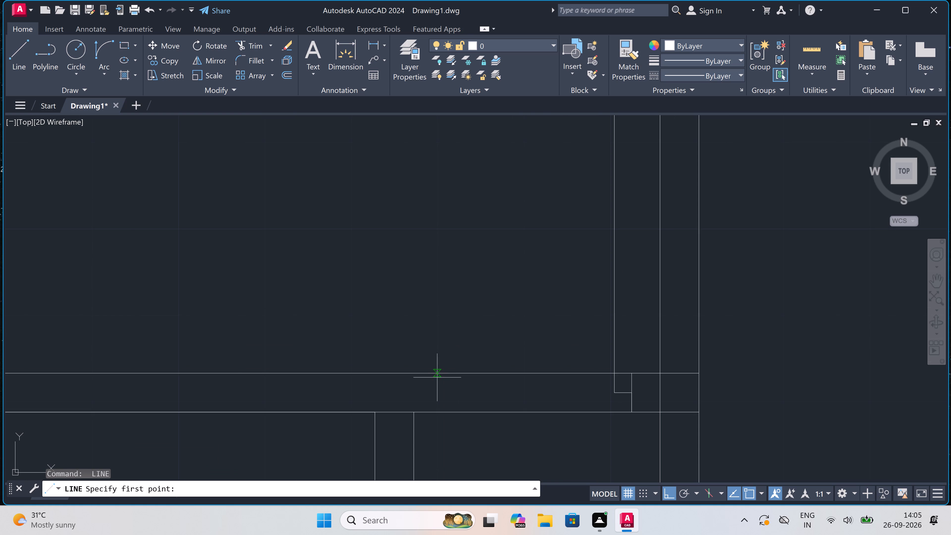
left_click(430, 374)
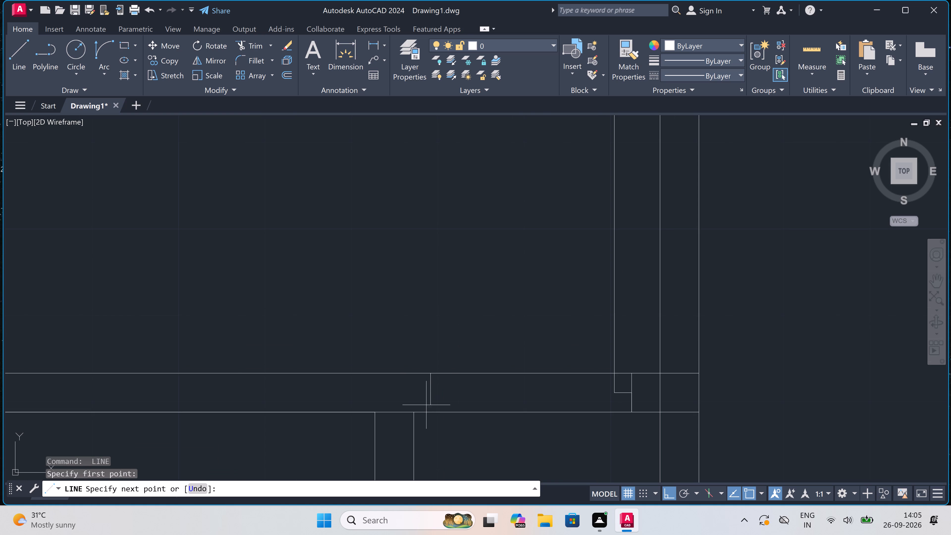
left_click(425, 413)
left_click(431, 391)
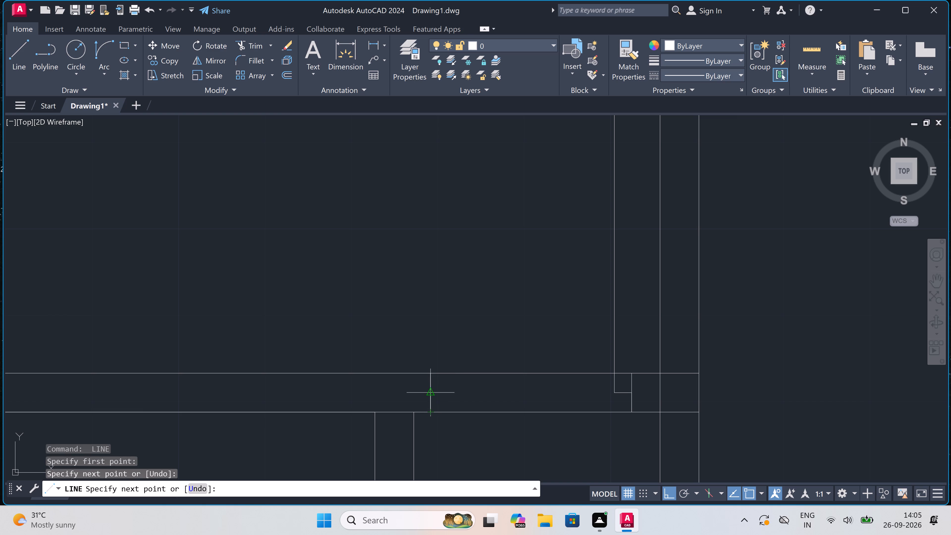
key("Escape")
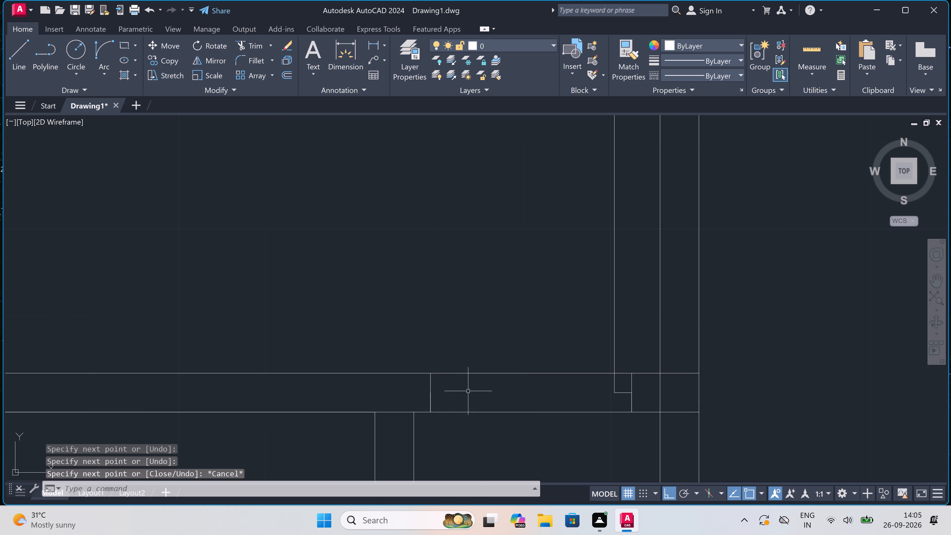
key("space")
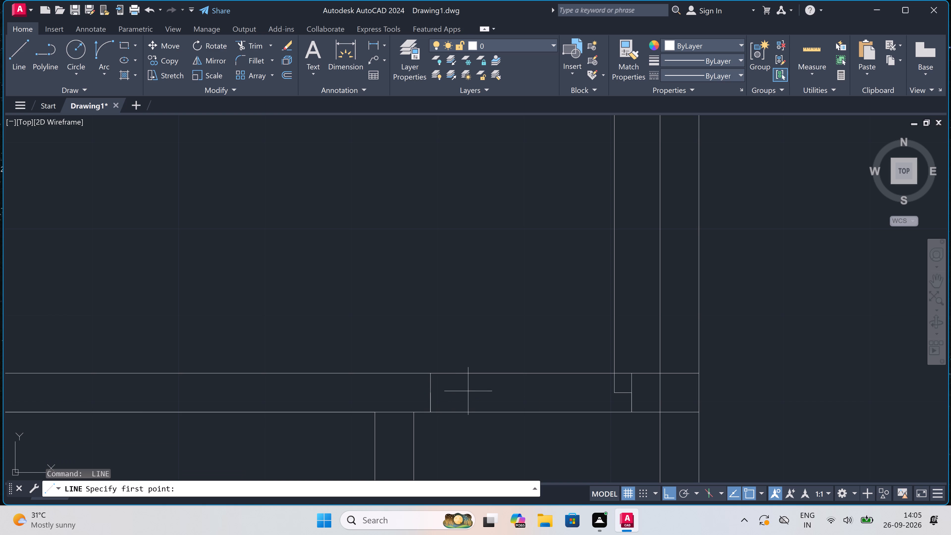
left_click(428, 394)
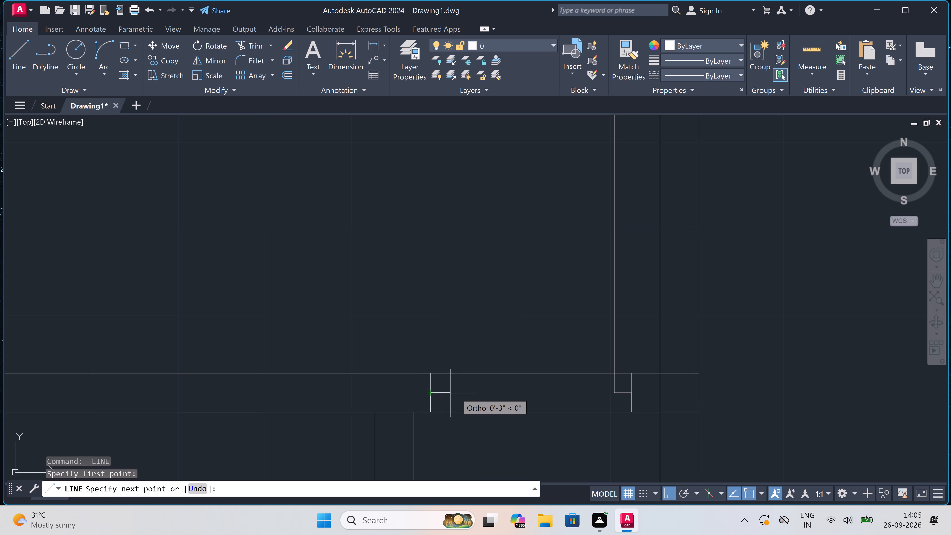
key("2")
type("\"")
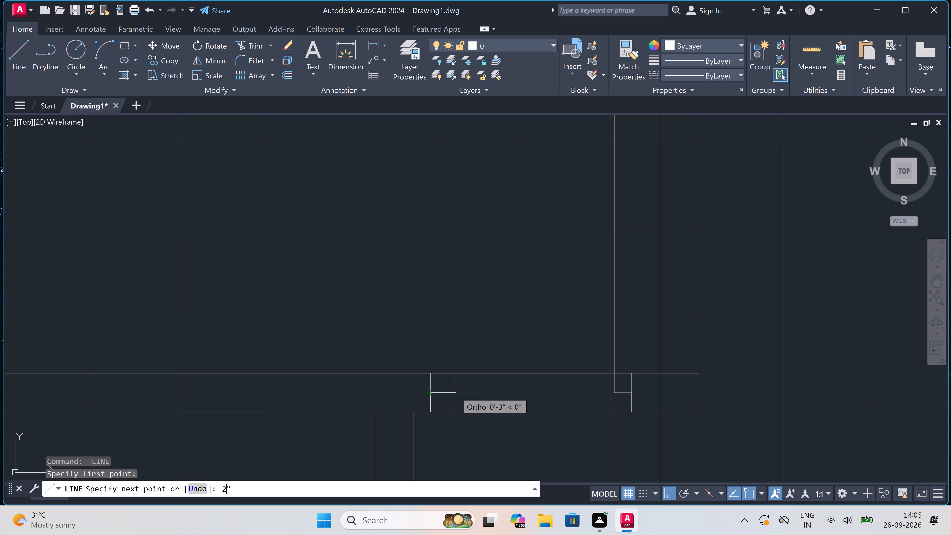
key("space")
key("Escape")
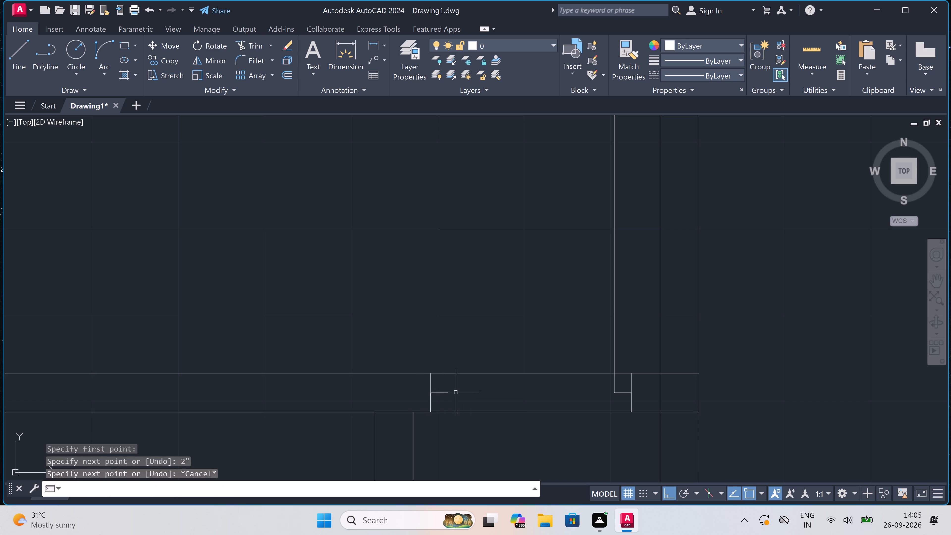
Draw the door swing arc from the left stop's end to the top of the 3' leaf, with a vertical start tangent.
scroll(457, 396, "down", 3)
scroll(473, 335, "up", 1)
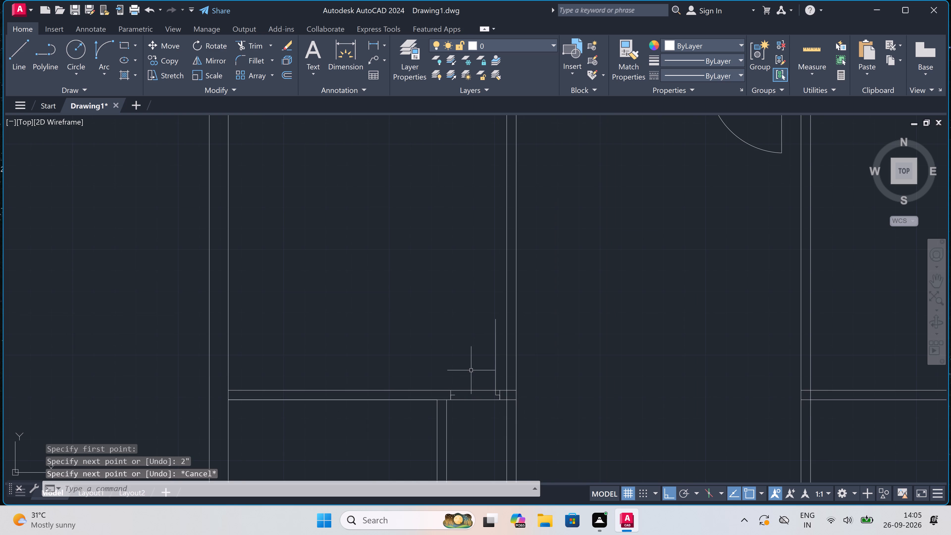
scroll(473, 335, "down", 1)
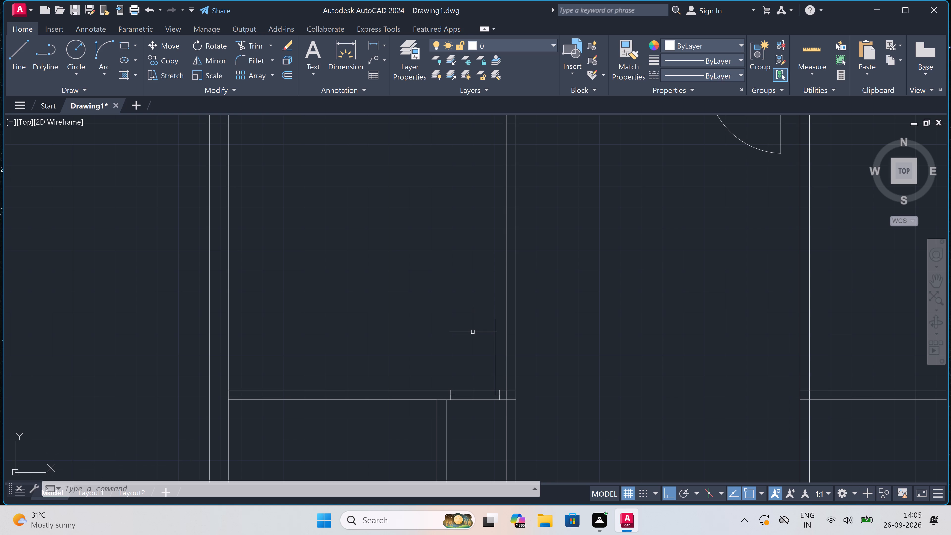
left_click(99, 47)
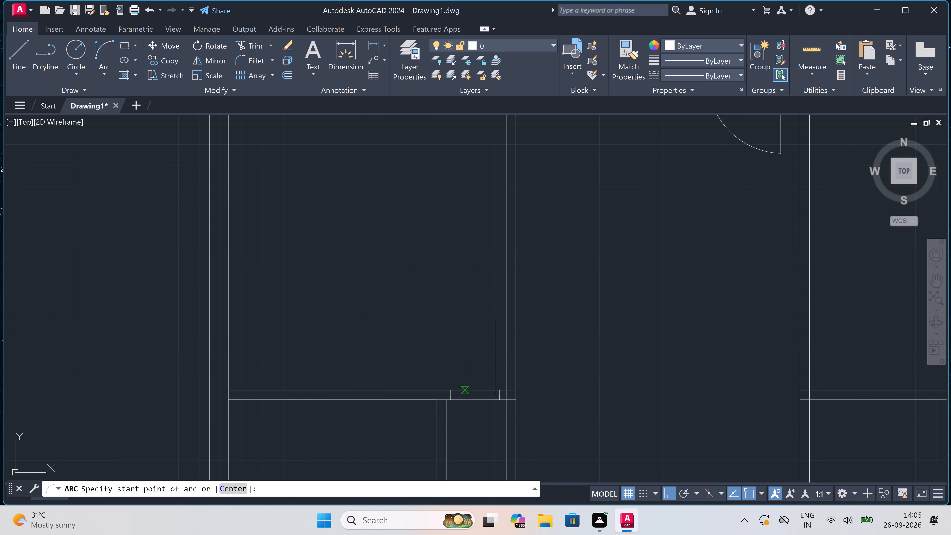
left_click(458, 394)
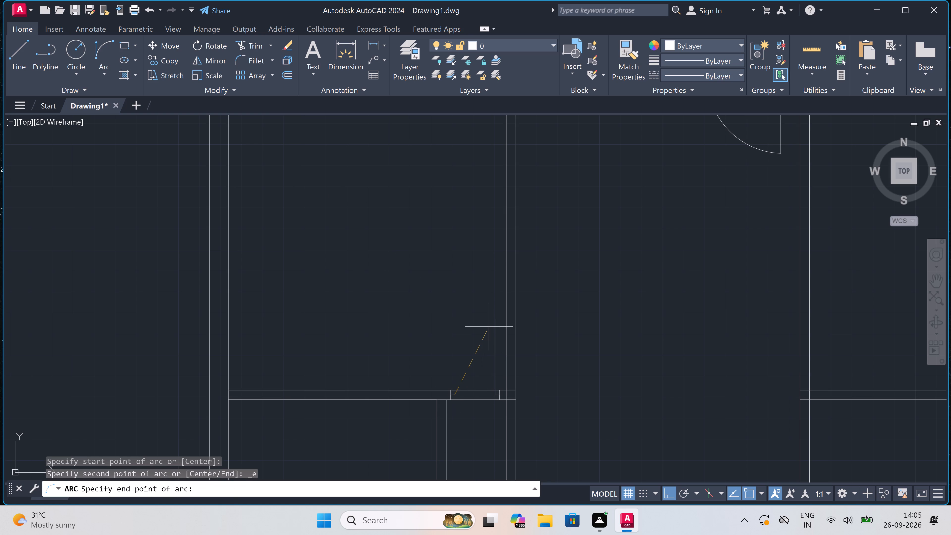
scroll(489, 327, "up", 2)
left_click(502, 309)
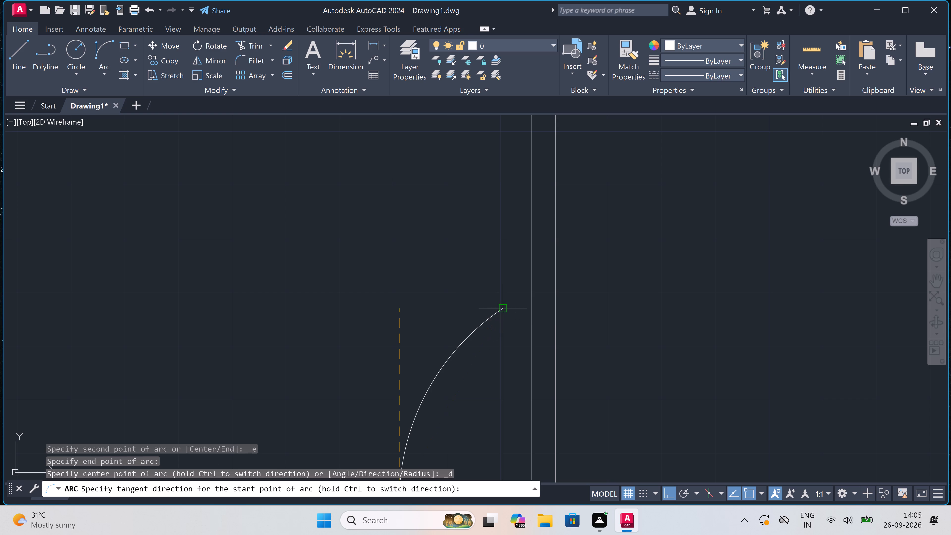
left_click(468, 304)
Draw the right room's vertical partition line 8'3" from the right exterior wall's inner face, between its upper and lower horizontal partitions.
scroll(468, 304, "down", 4)
scroll(471, 330, "down", 2)
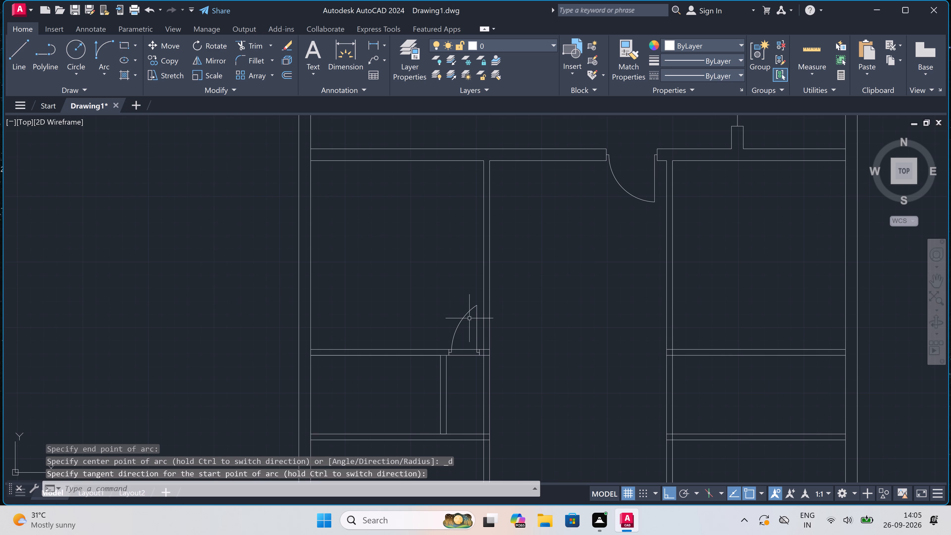
scroll(471, 330, "down", 2)
scroll(473, 316, "up", 2)
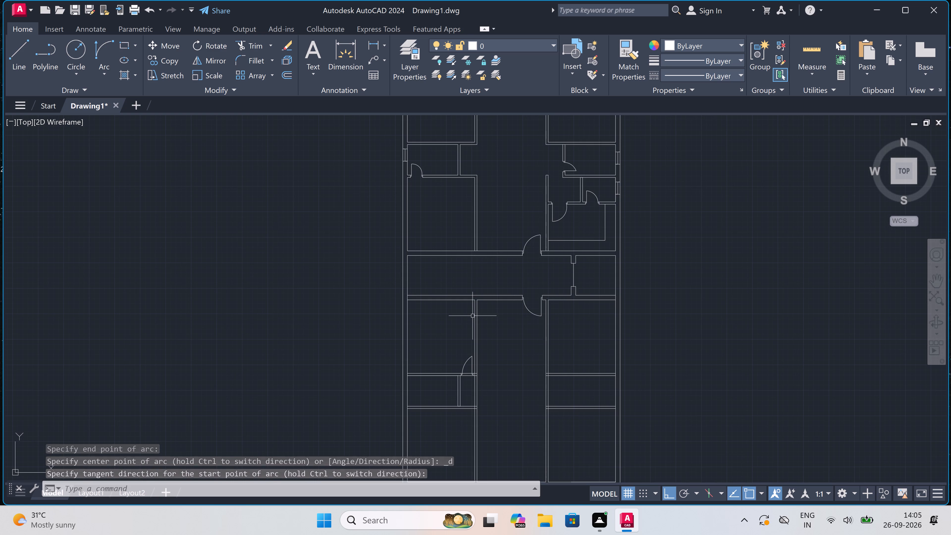
scroll(464, 374, "up", 4)
scroll(468, 369, "down", 2)
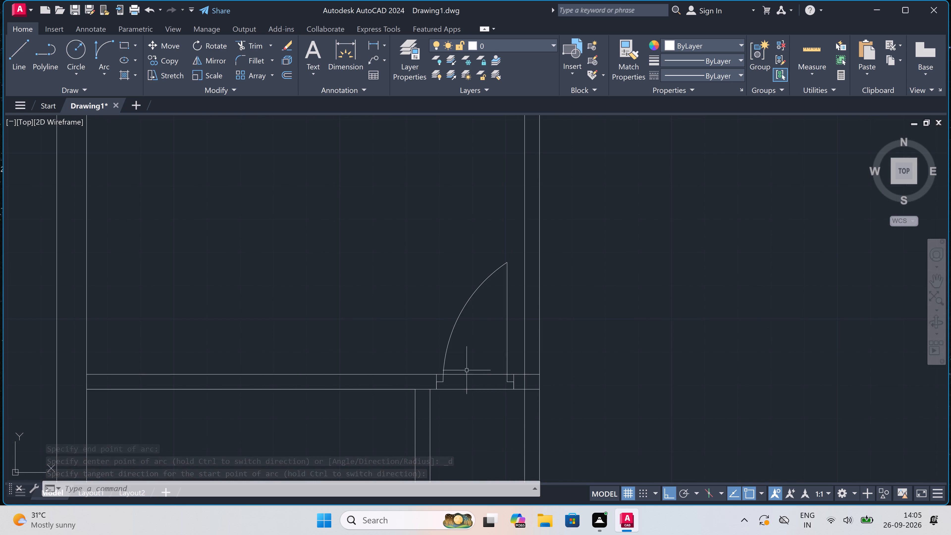
scroll(468, 369, "down", 1)
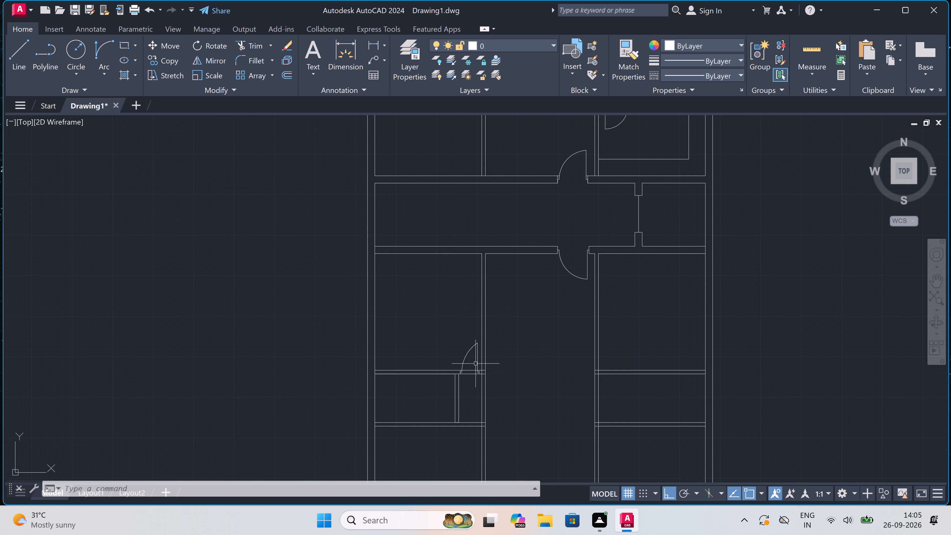
scroll(470, 364, "down", 2)
scroll(518, 369, "up", 3)
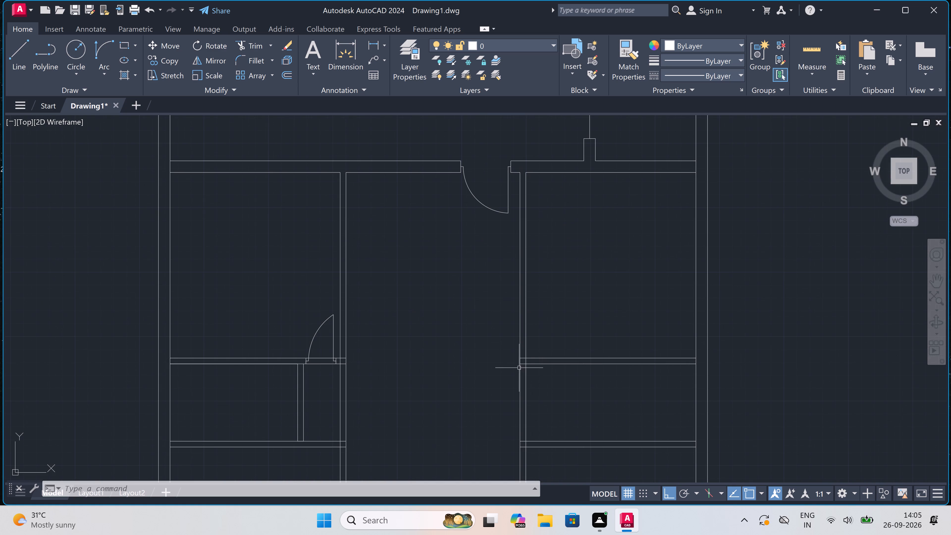
scroll(551, 351, "up", 2)
key("Escape")
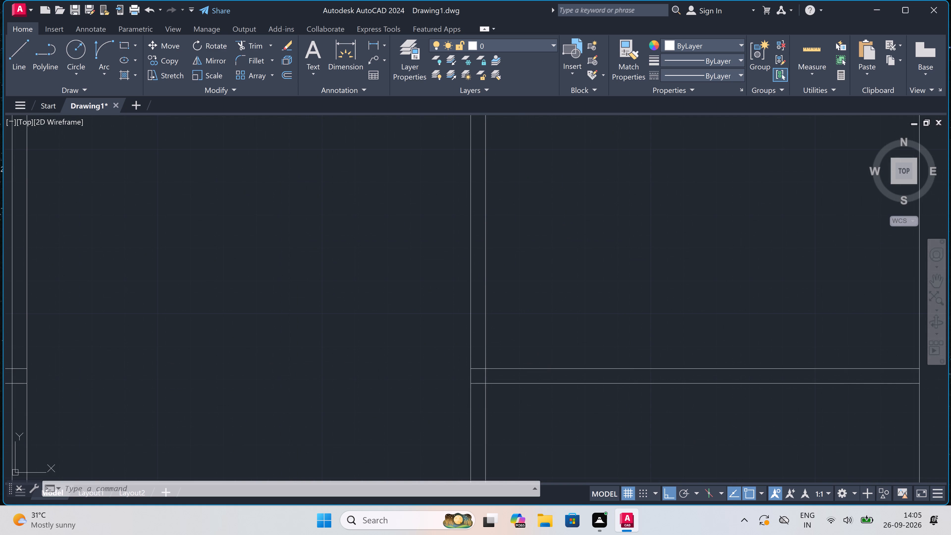
type("l")
key("space")
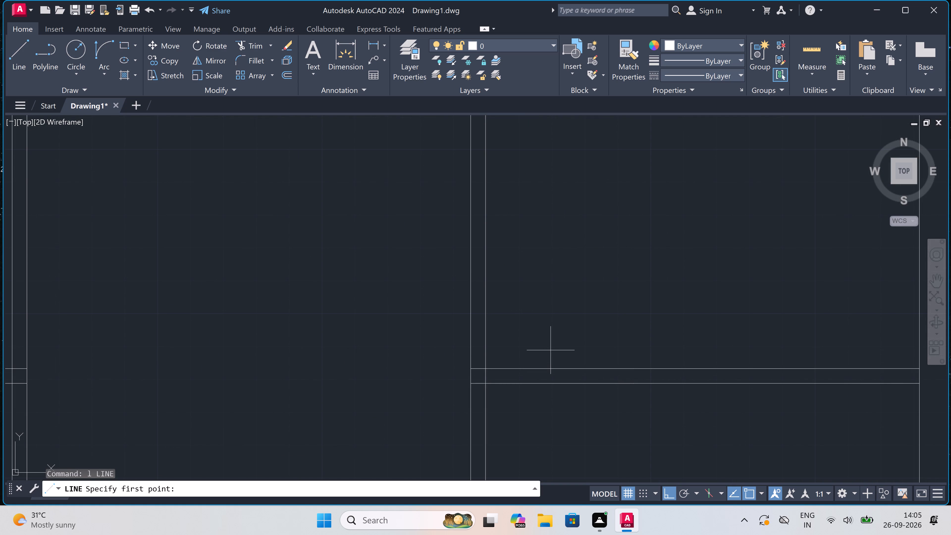
scroll(551, 350, "down", 2)
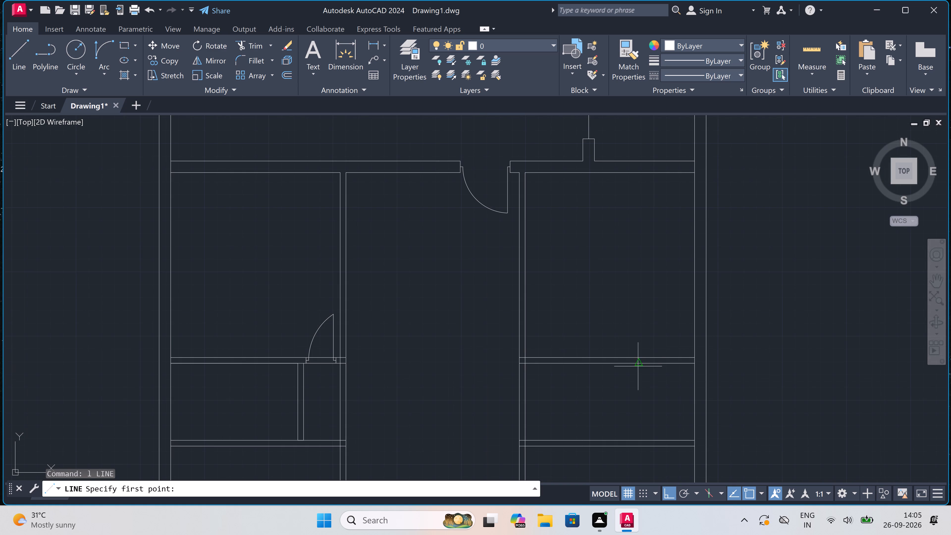
left_click(693, 365)
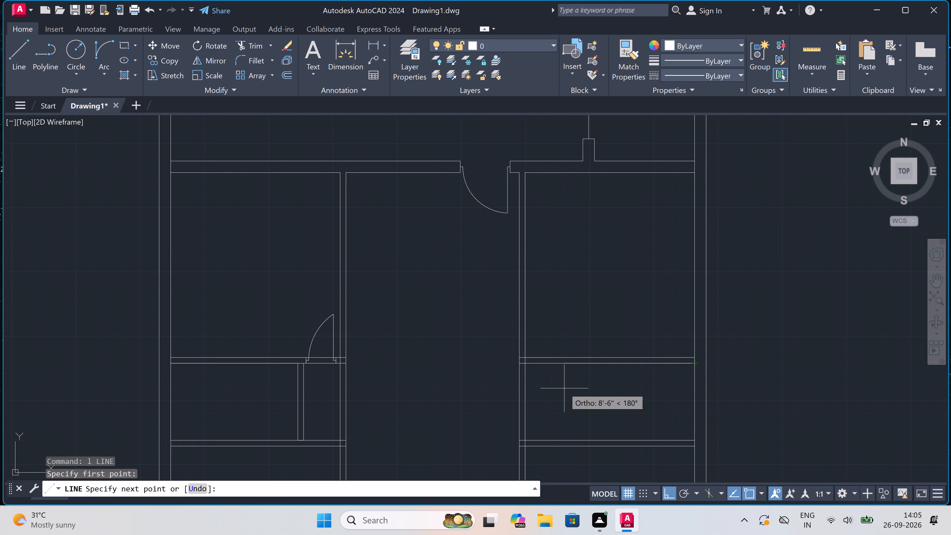
type("8'3")
type("\"")
key("space")
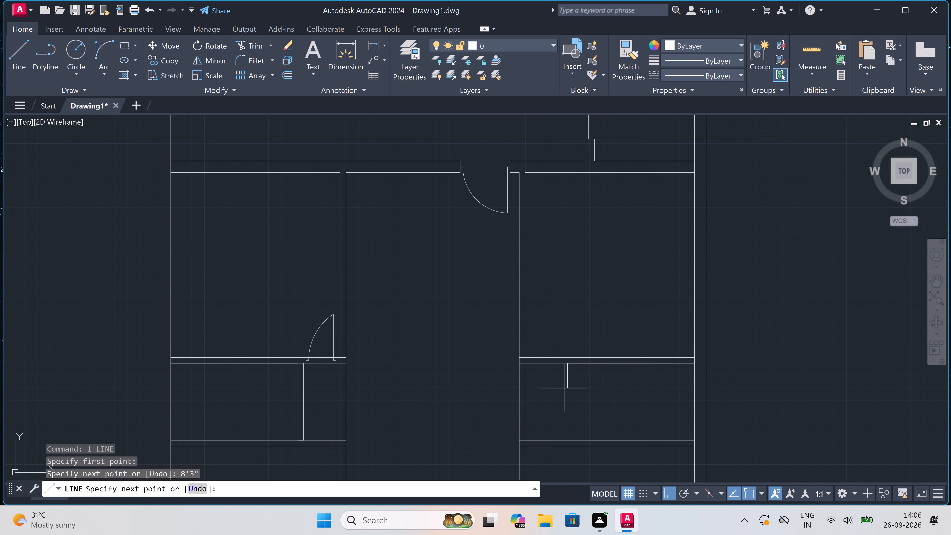
left_click(569, 449)
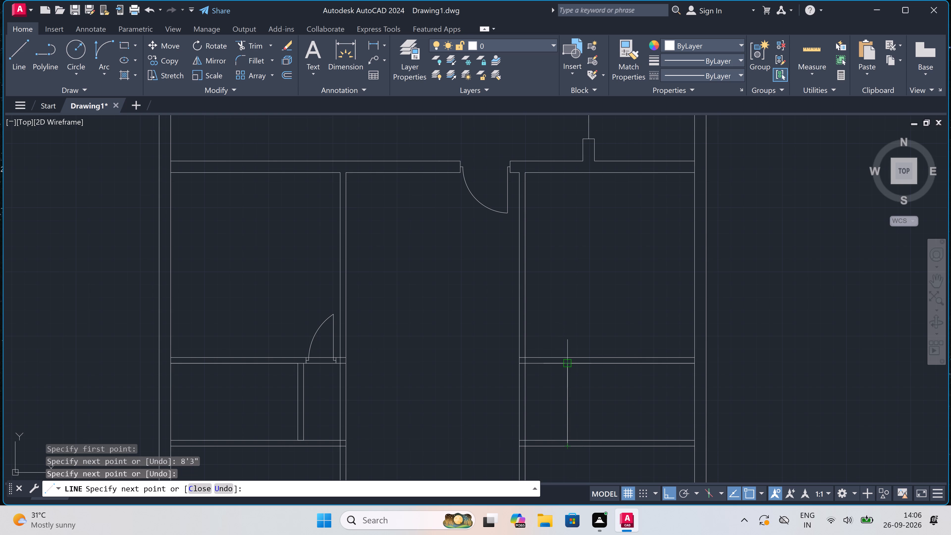
key("Escape")
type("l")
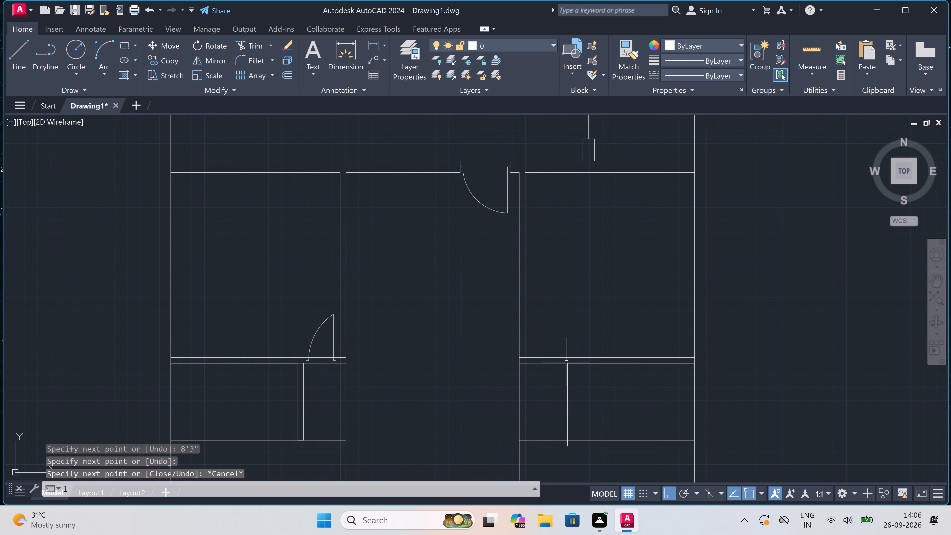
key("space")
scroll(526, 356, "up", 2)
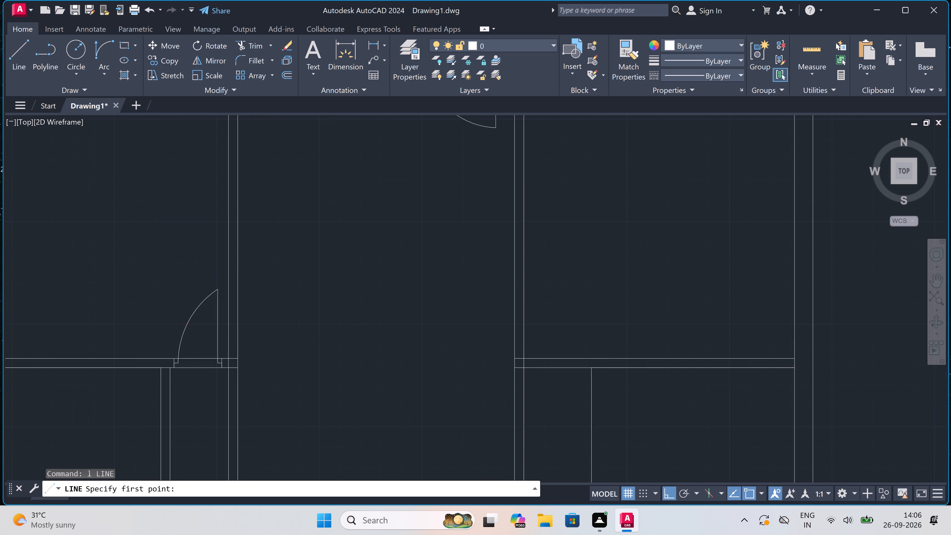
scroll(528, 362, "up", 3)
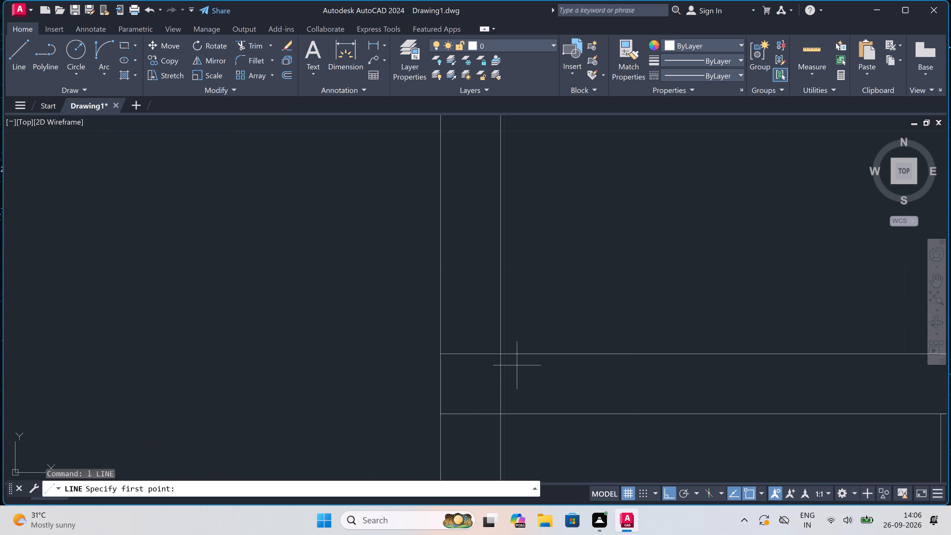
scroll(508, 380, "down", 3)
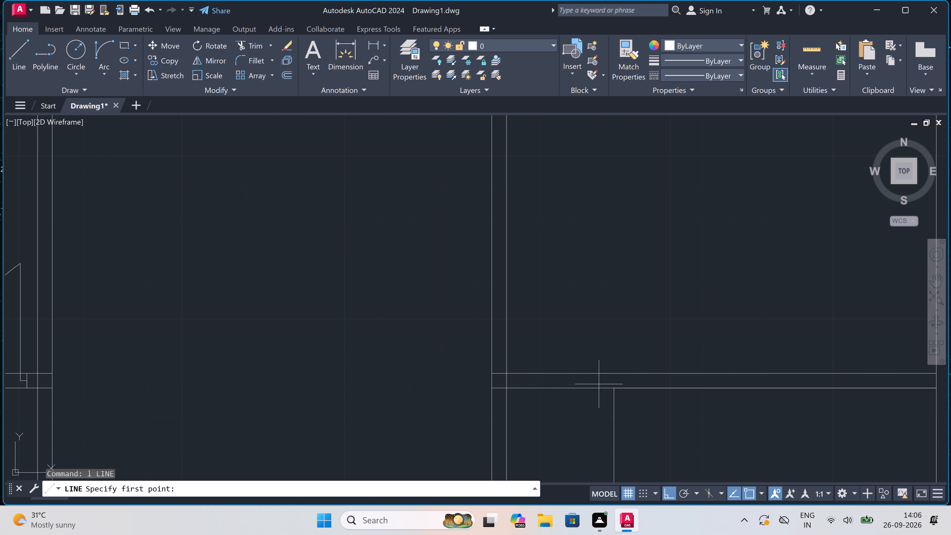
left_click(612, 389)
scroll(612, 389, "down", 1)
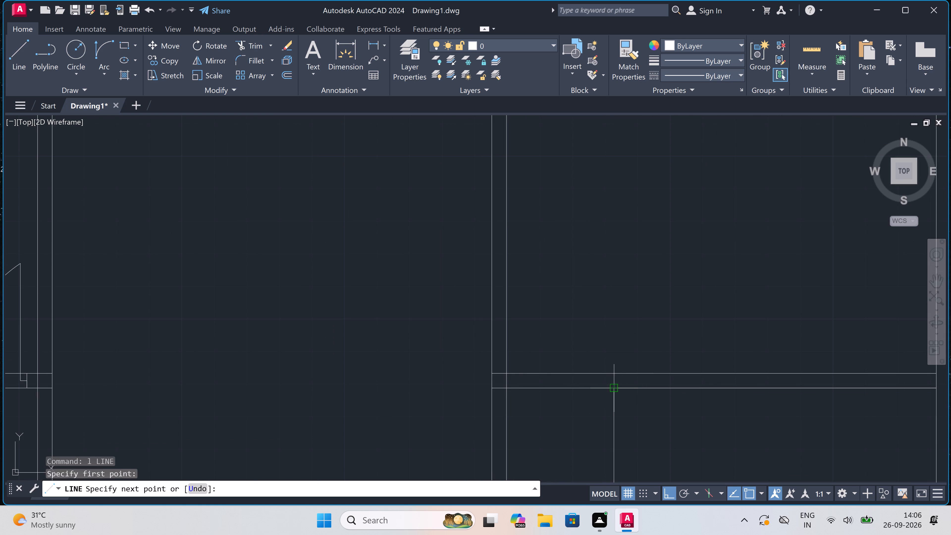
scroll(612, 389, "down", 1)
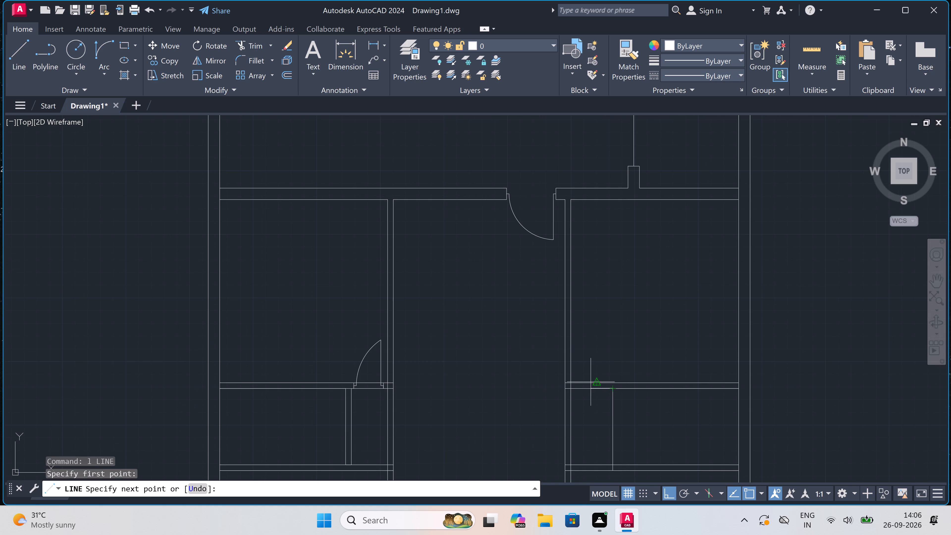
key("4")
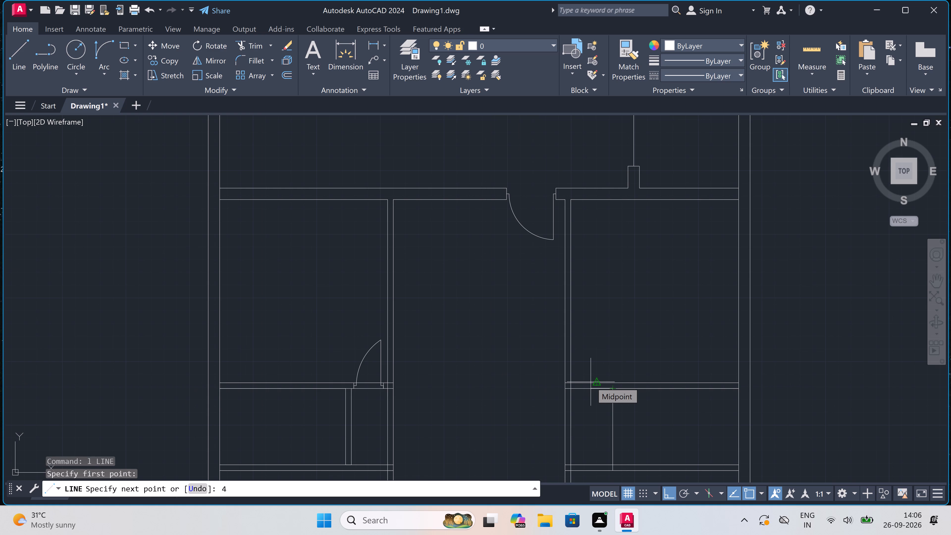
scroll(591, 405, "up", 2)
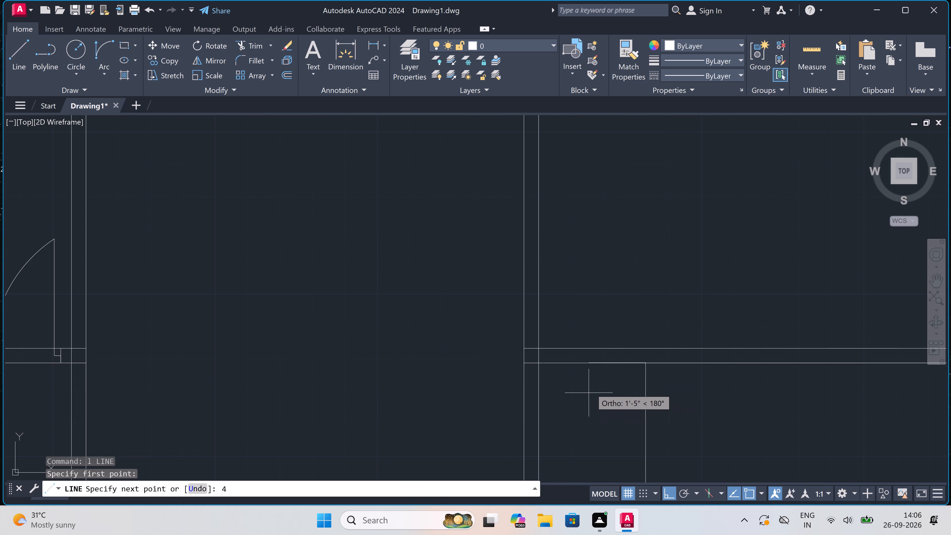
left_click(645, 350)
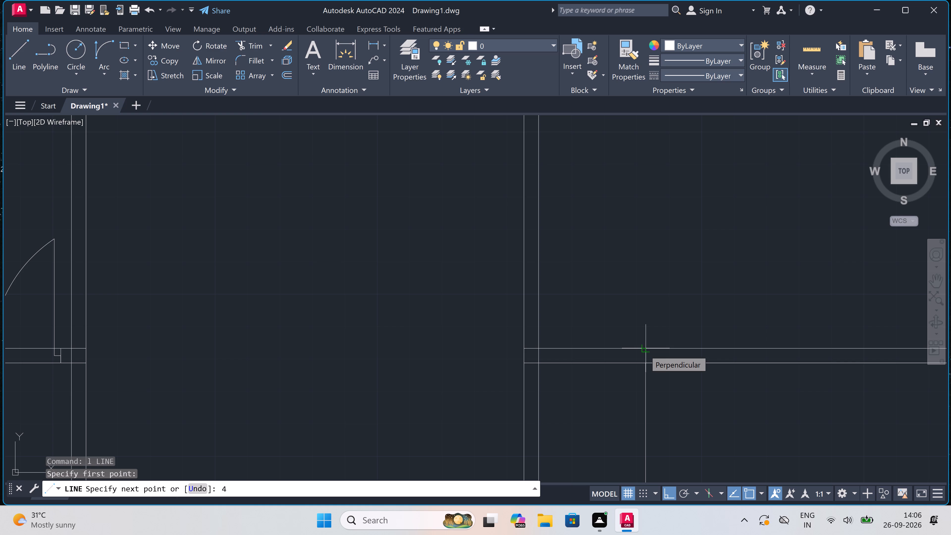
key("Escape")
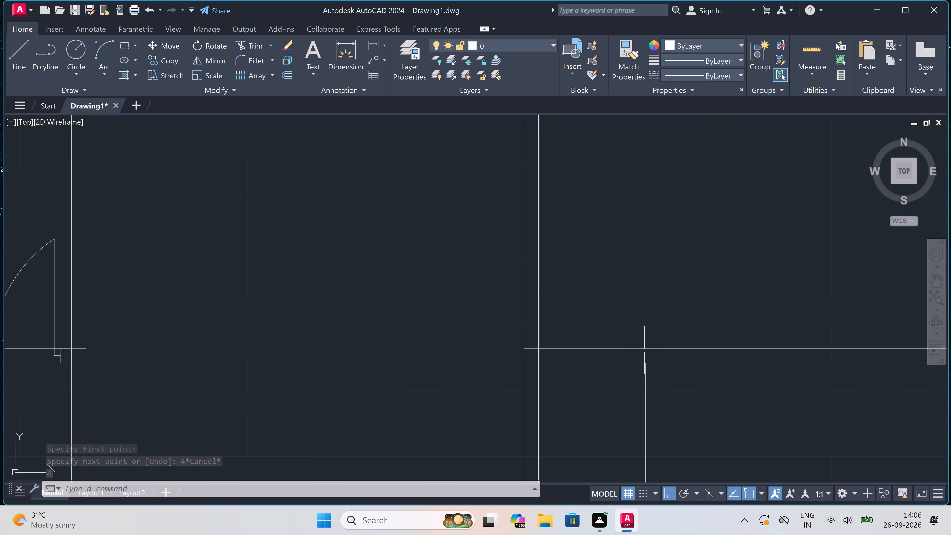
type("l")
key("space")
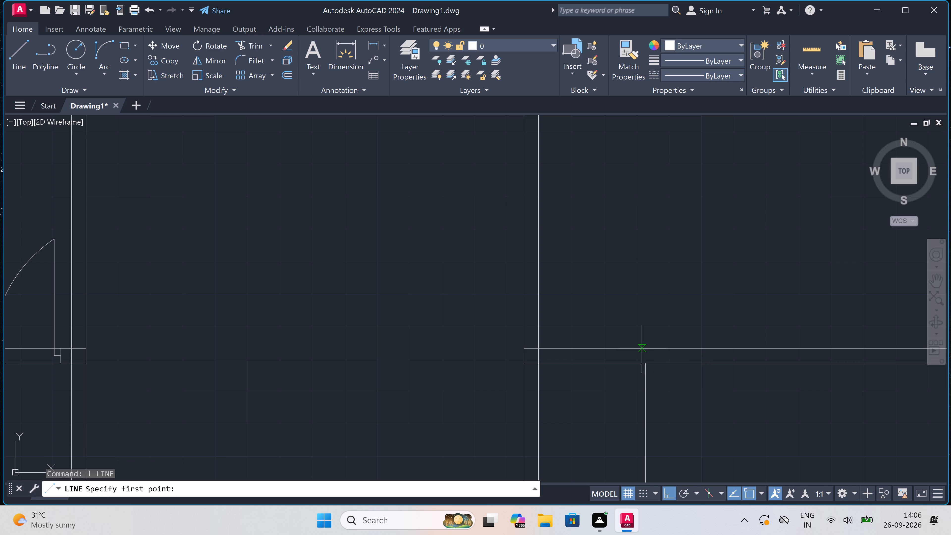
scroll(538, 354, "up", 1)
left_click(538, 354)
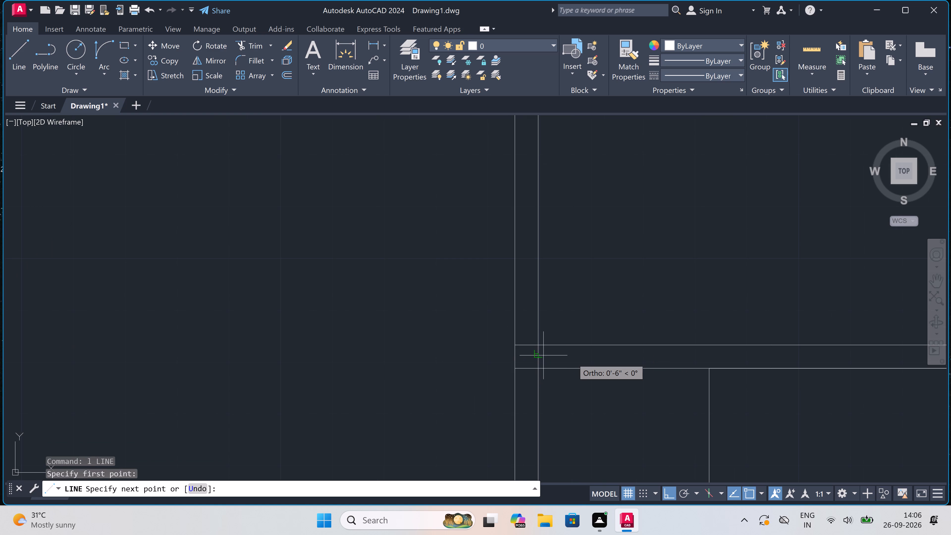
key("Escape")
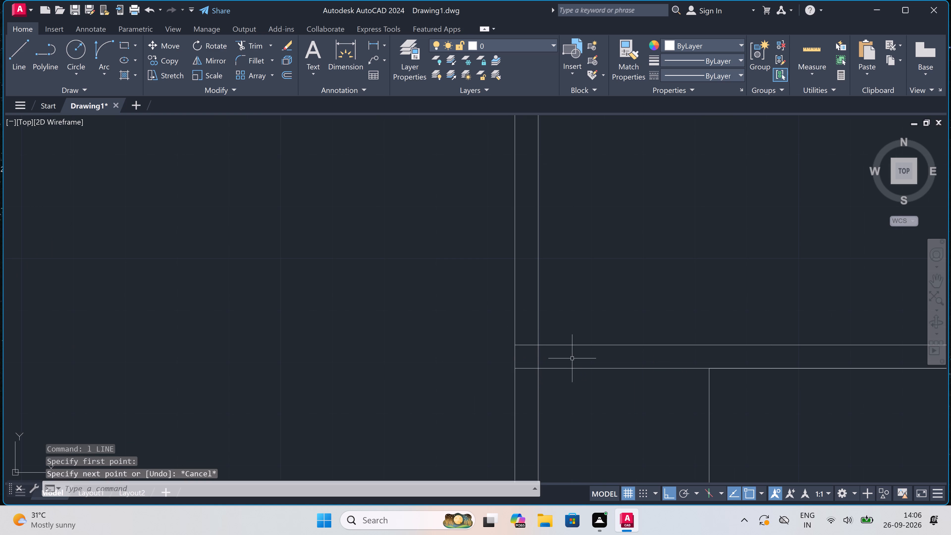
Draw a 2" door stop from the passage wall's inner face, mid-thickness of the right room's upper partition, and a 3' leaf upward.
key("space")
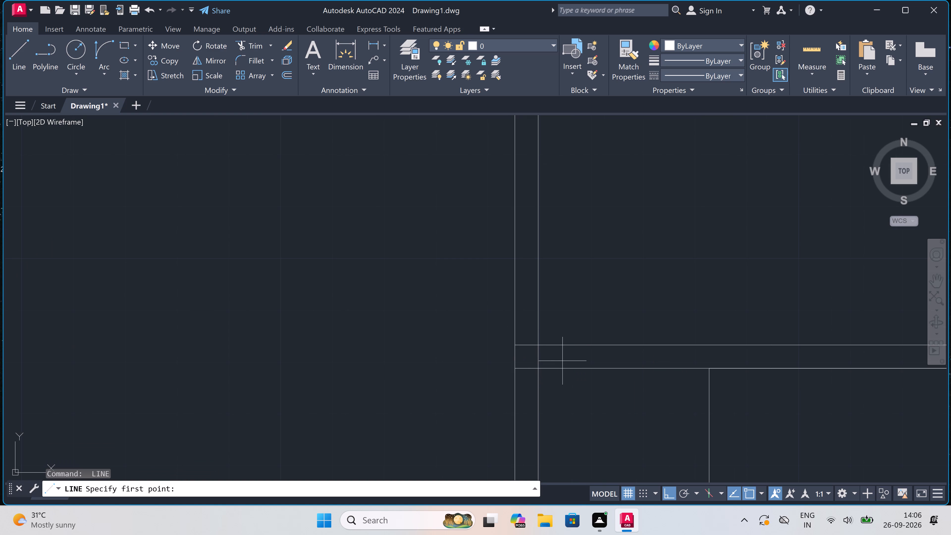
scroll(549, 366, "up", 1)
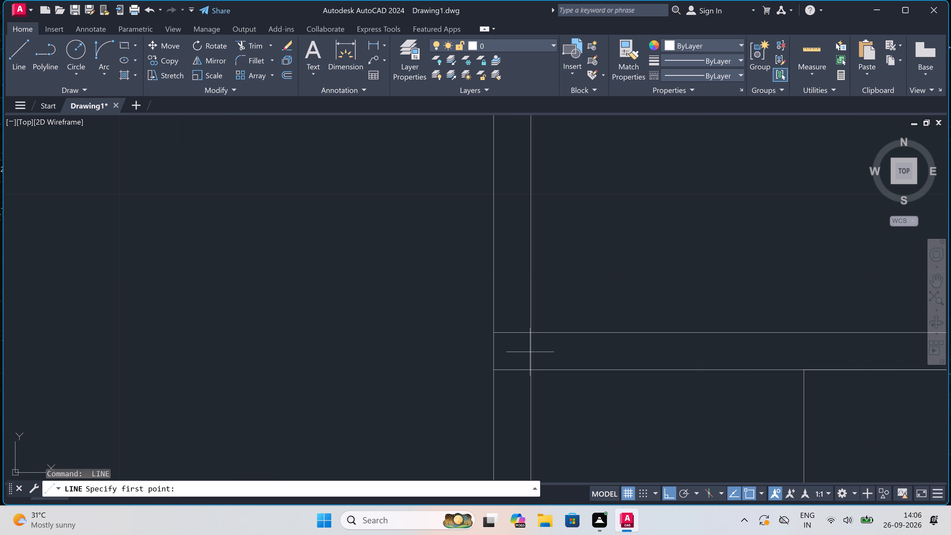
left_click(532, 352)
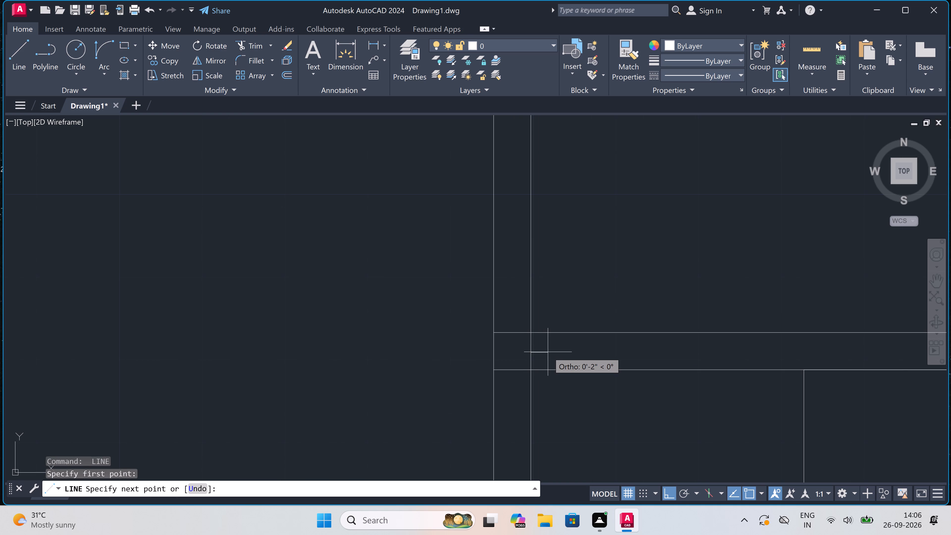
key("2")
type("\"")
key("space")
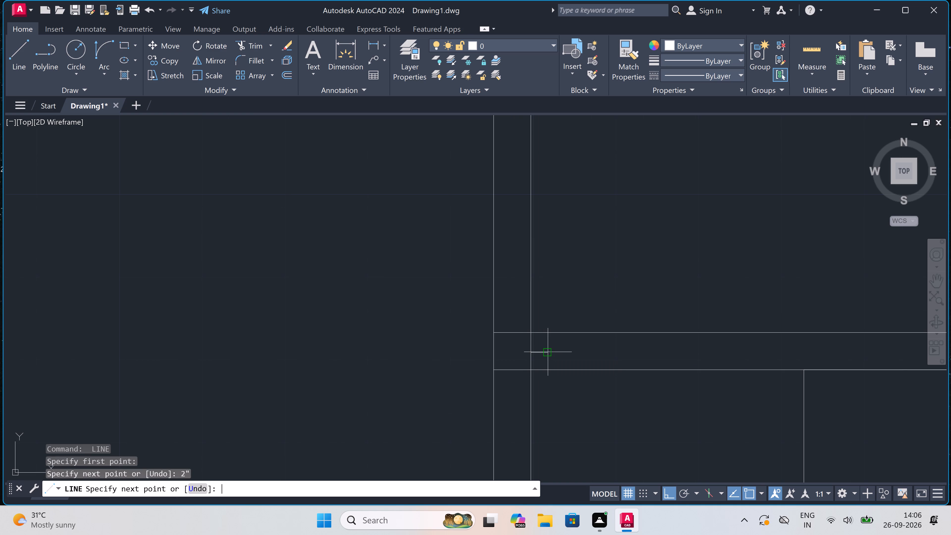
type("3'")
key("space")
key("Escape")
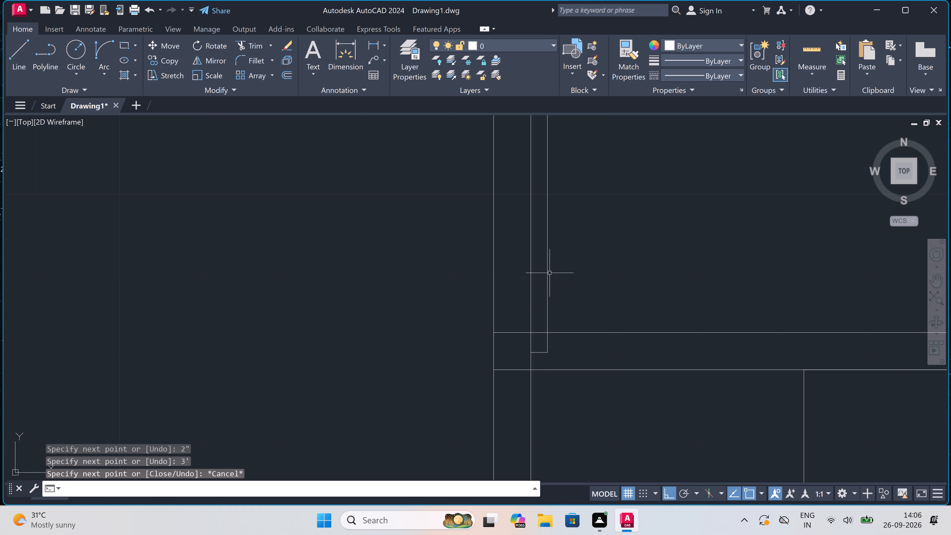
Draw the door's right jamb line across the right room's upper partition and a 2" stop from its midpoint toward the opening.
key("space")
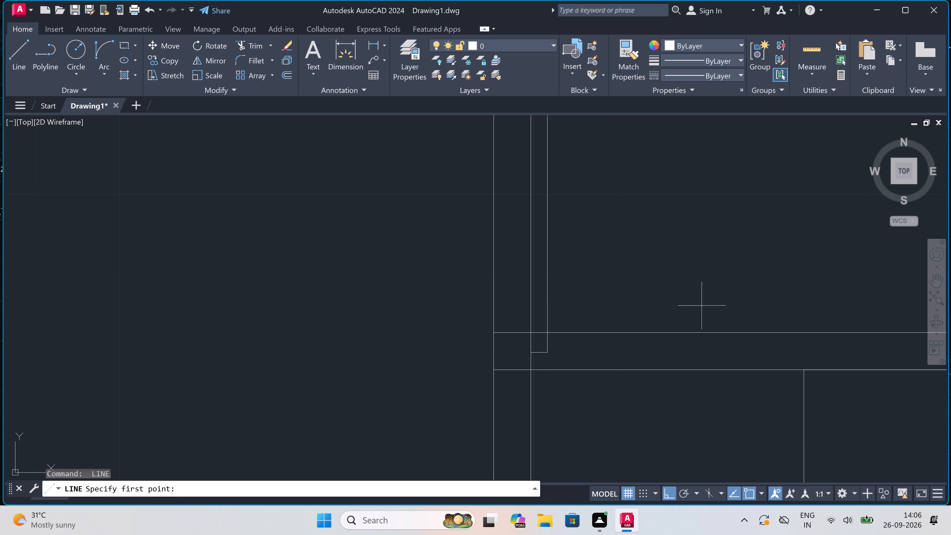
scroll(793, 364, "down", 3)
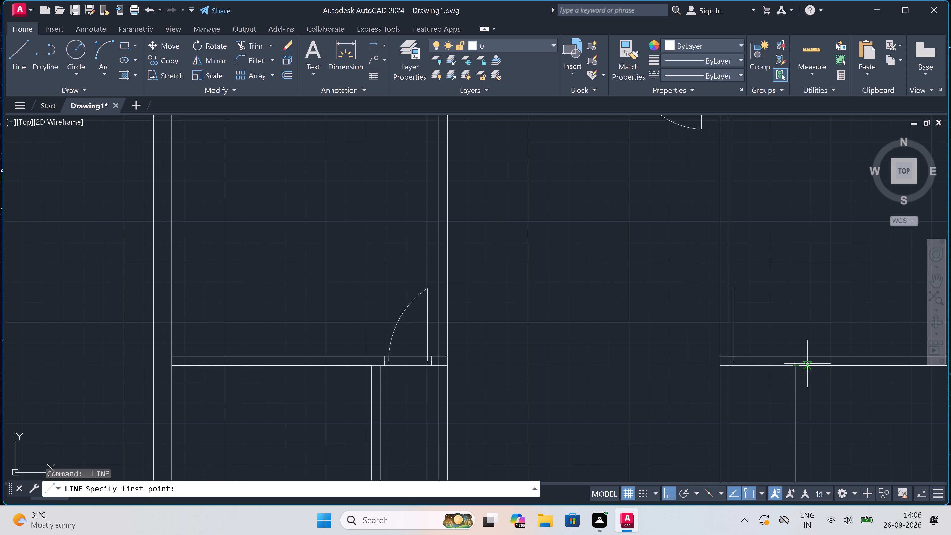
scroll(807, 363, "down", 3)
scroll(810, 356, "up", 3)
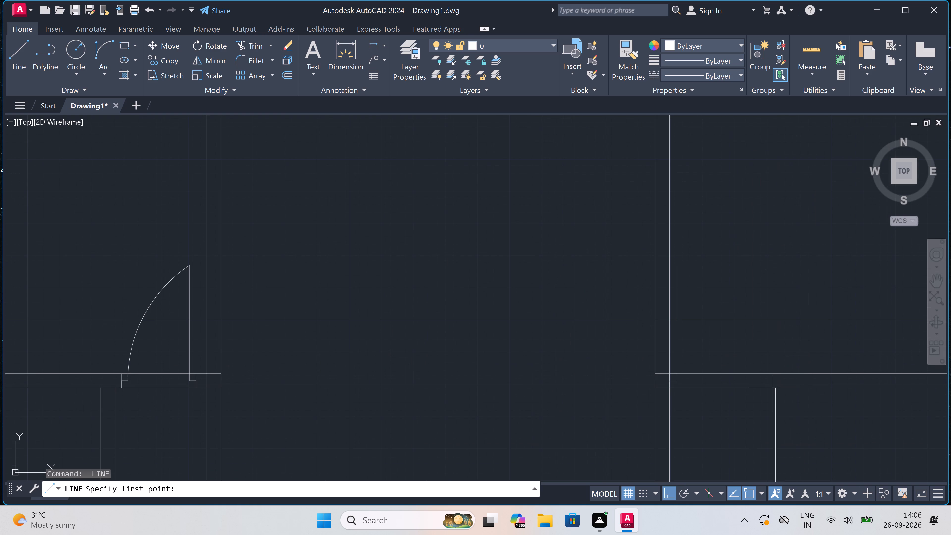
left_click(772, 388)
left_click(774, 371)
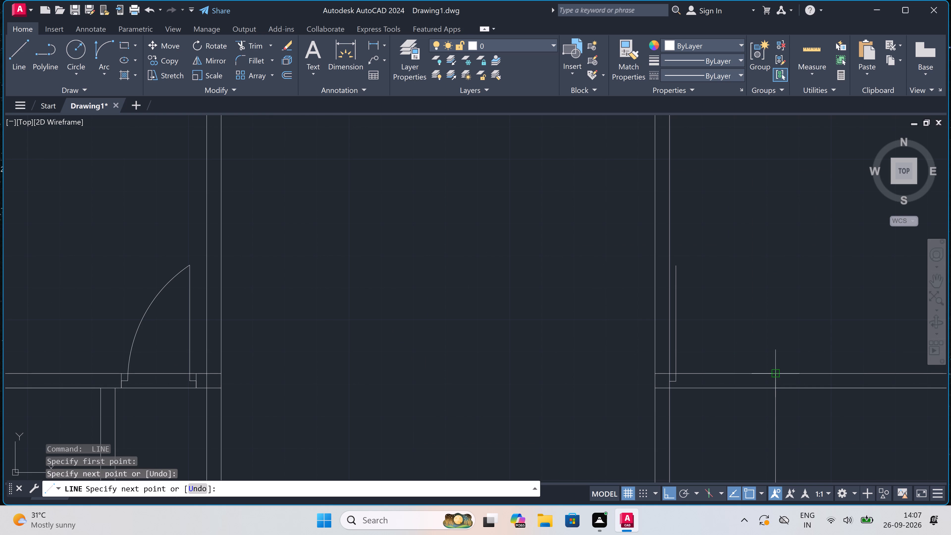
scroll(776, 379, "up", 2)
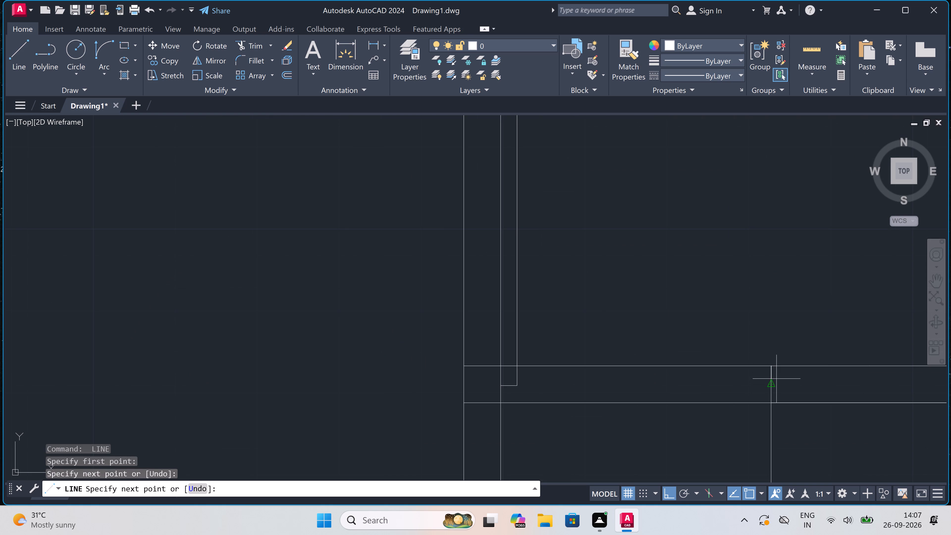
scroll(776, 379, "up", 2)
left_click(759, 391)
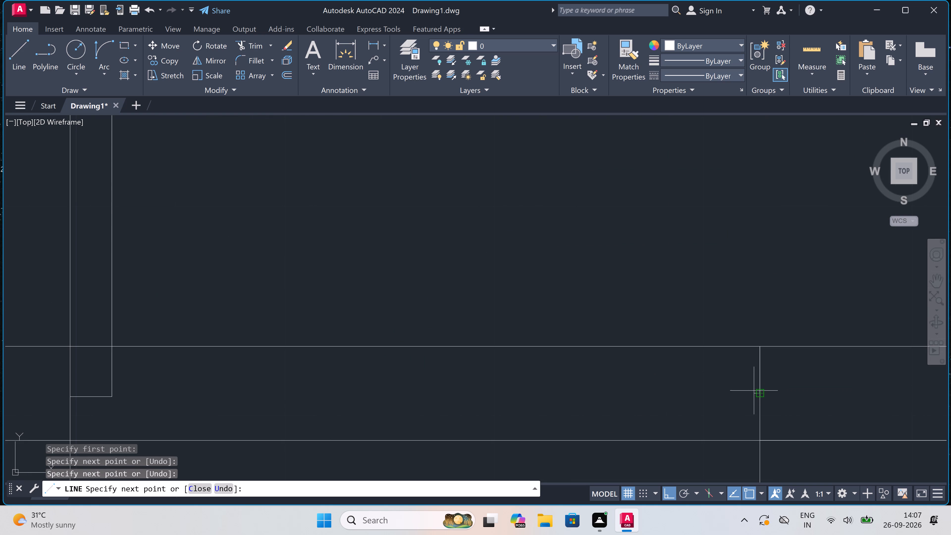
key("2")
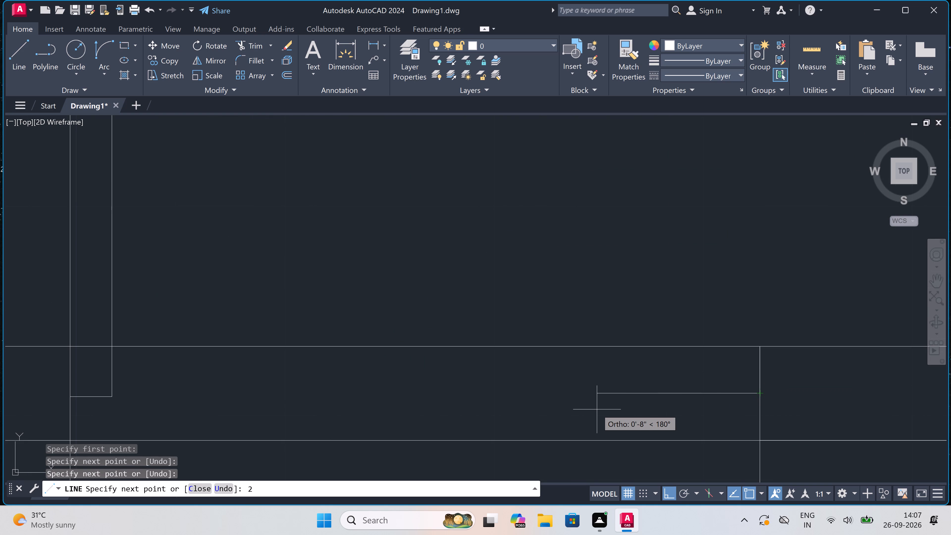
type("\"")
key("space")
key("Escape")
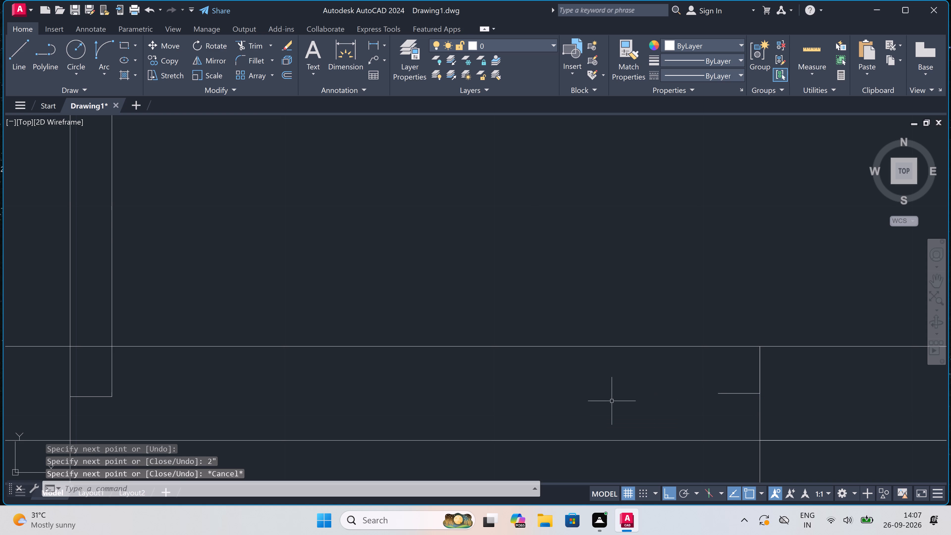
Draw the door swing arc from the top of the 3' leaf to the right stop's end, with a horizontal start tangent.
scroll(546, 399, "down", 5)
scroll(540, 368, "up", 2)
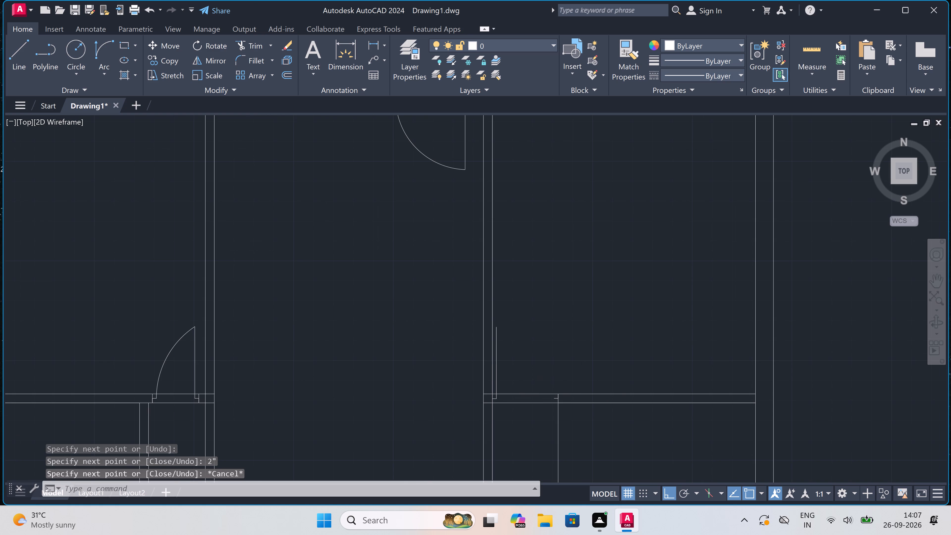
left_click(101, 47)
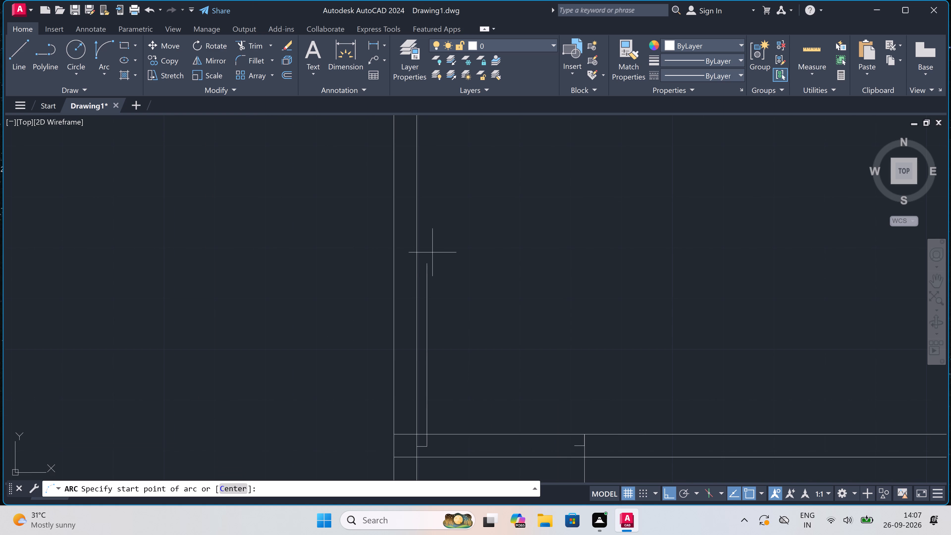
left_click(428, 259)
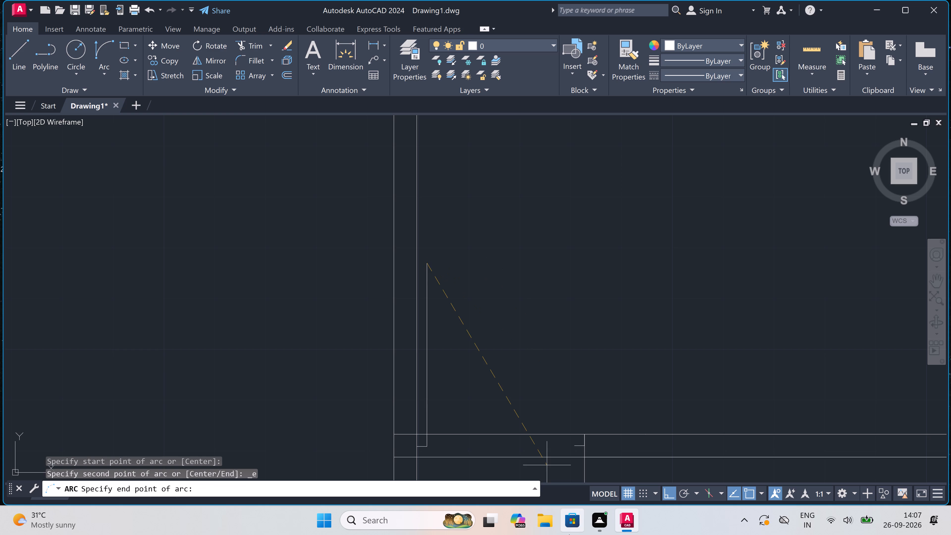
left_click(575, 442)
left_click(607, 391)
Draw the right room's vertical partition's second face 4.5" to the right of the first, down to the lower horizontal partition.
scroll(607, 391, "down", 3)
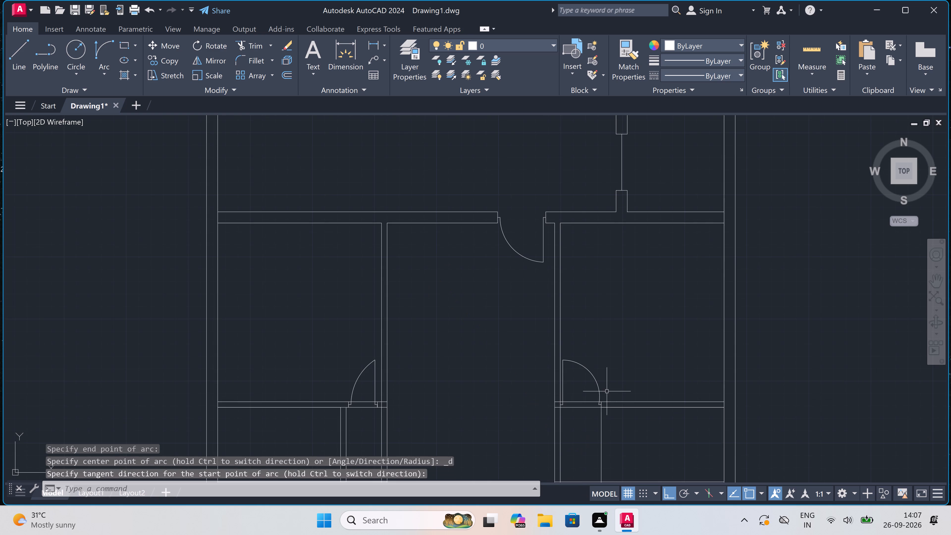
scroll(595, 408, "up", 3)
scroll(595, 408, "down", 5)
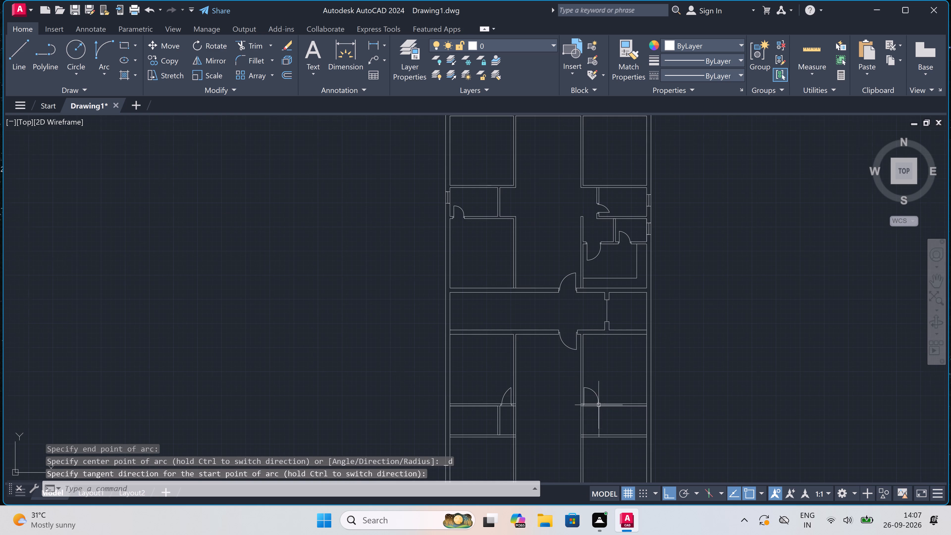
scroll(597, 415, "up", 3)
type("l")
key("space")
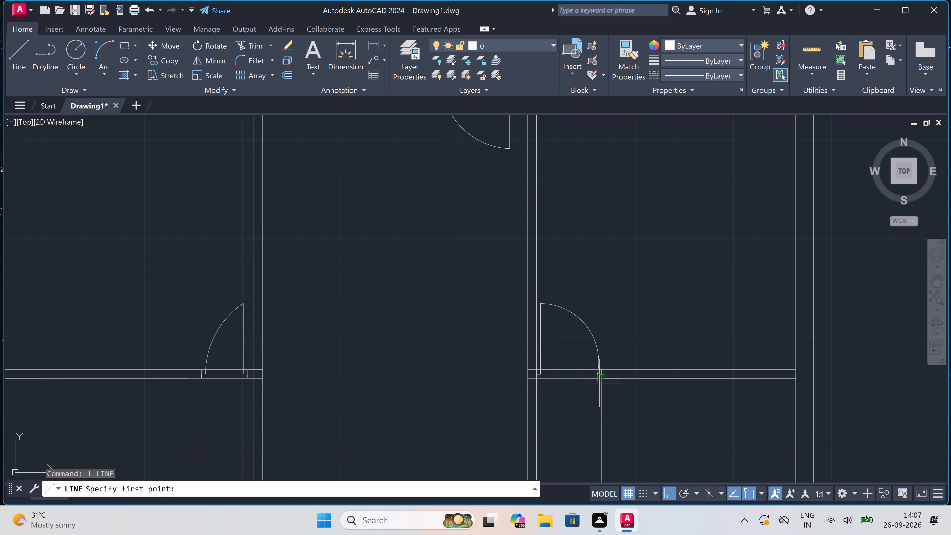
scroll(599, 381, "up", 2)
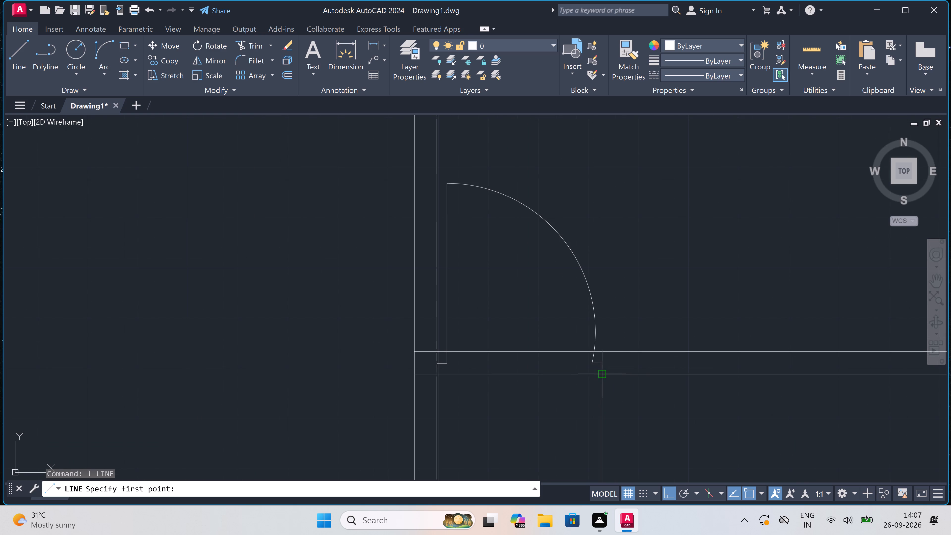
left_click(601, 373)
type("4.5")
type("\"")
key("space")
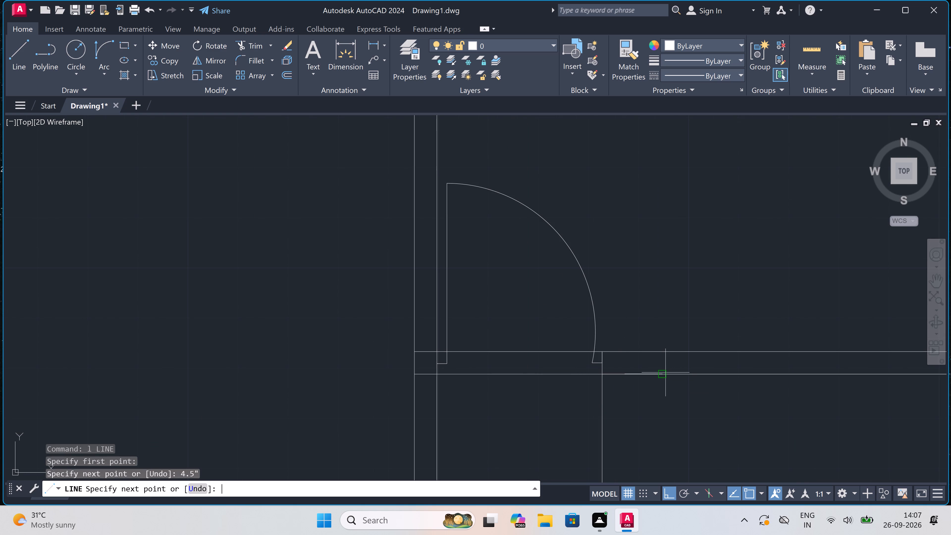
scroll(665, 373, "down", 5)
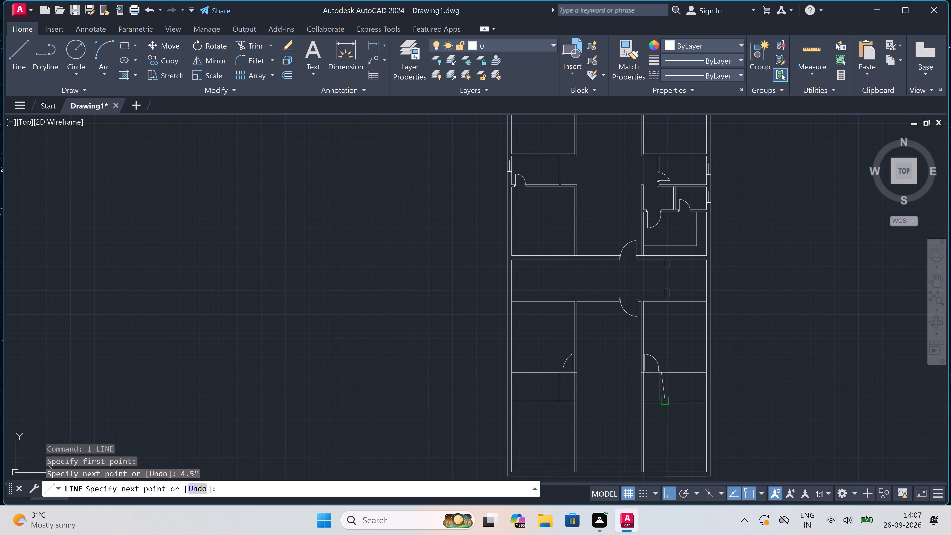
scroll(666, 400, "up", 3)
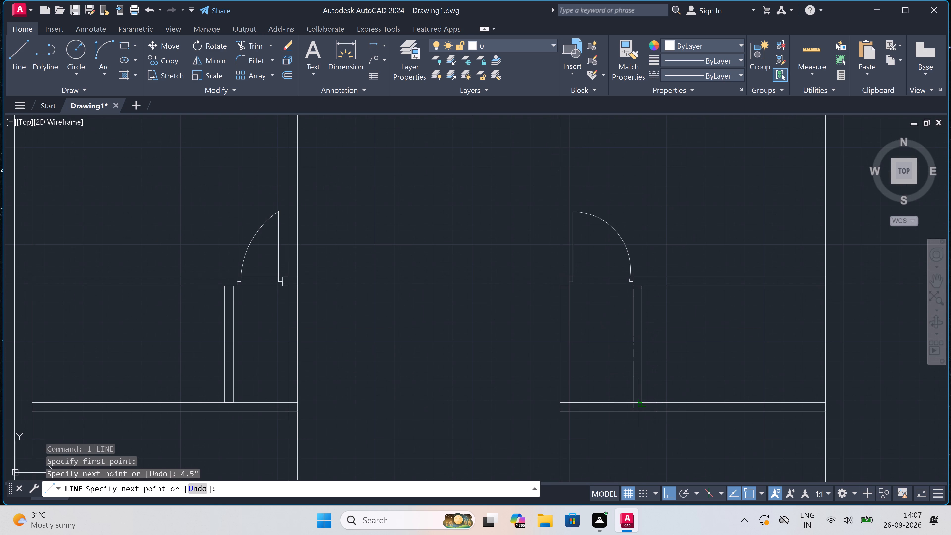
left_click(642, 403)
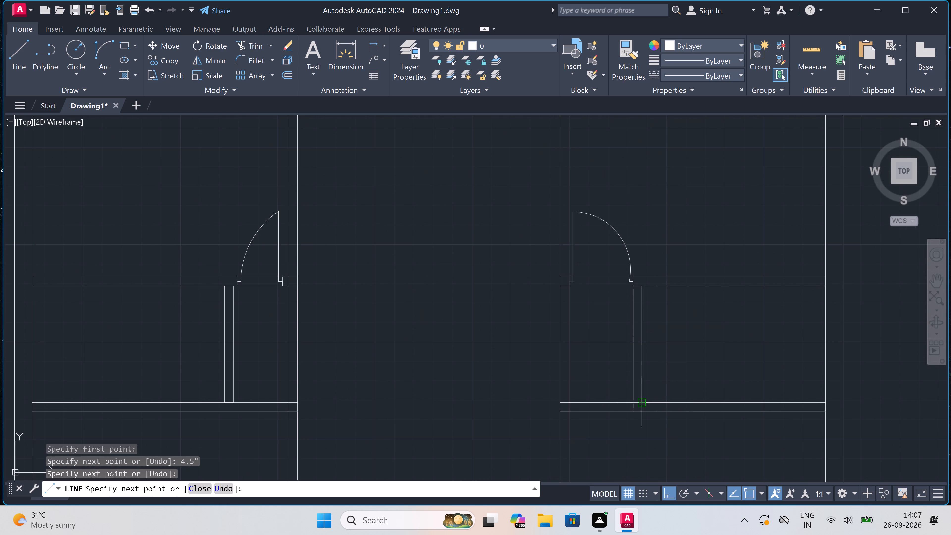
key("Escape")
Trim both passage wall lines between the right room's upper and lower horizontal partitions.
type("tr")
key("space")
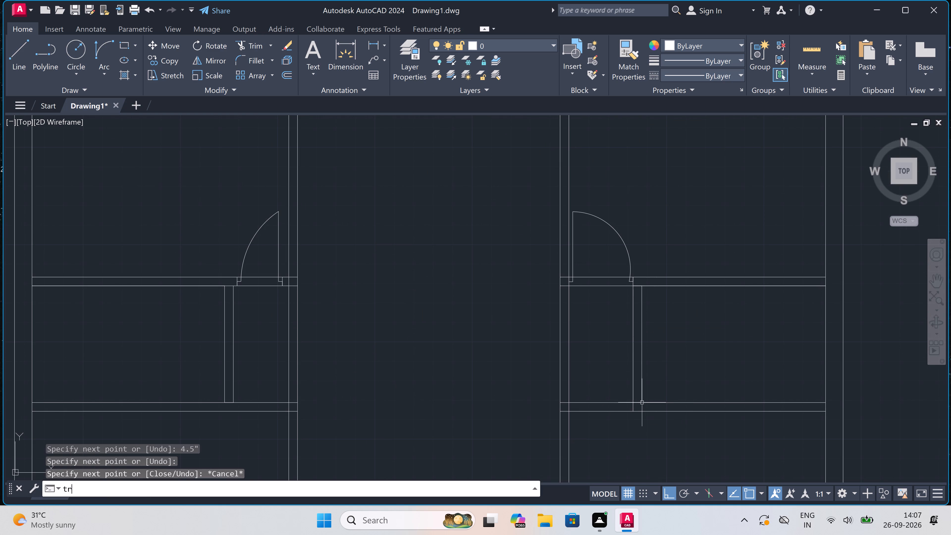
left_click_drag(589, 374, 584, 374)
left_click(488, 375)
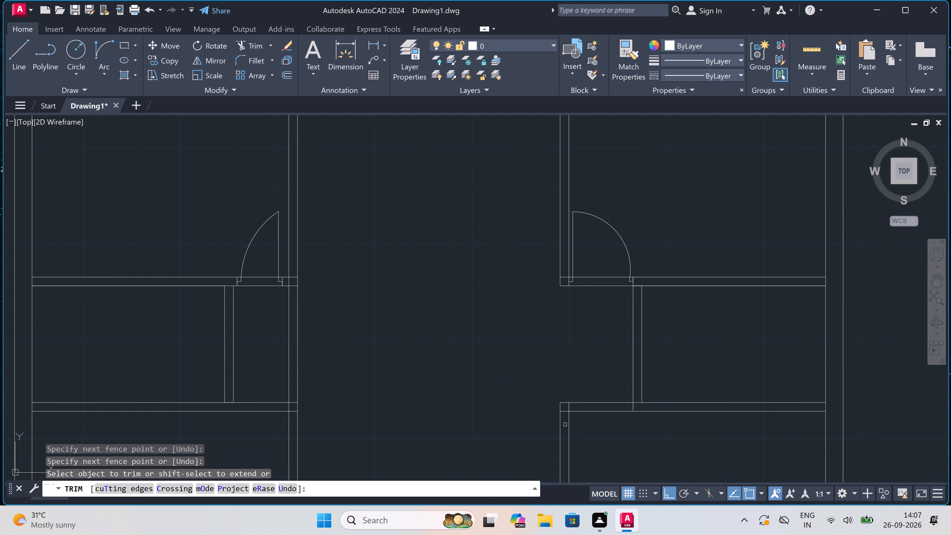
Trim the lines crossing inside the lower partition at its junctions with the passage wall and the vertical partition.
scroll(570, 419, "up", 2)
left_click(557, 396)
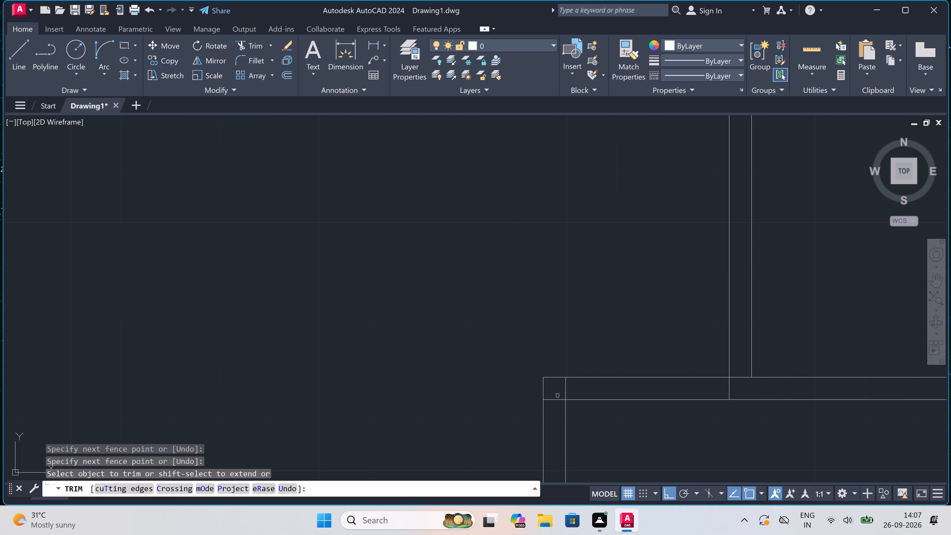
left_click(558, 412)
double_click(559, 391)
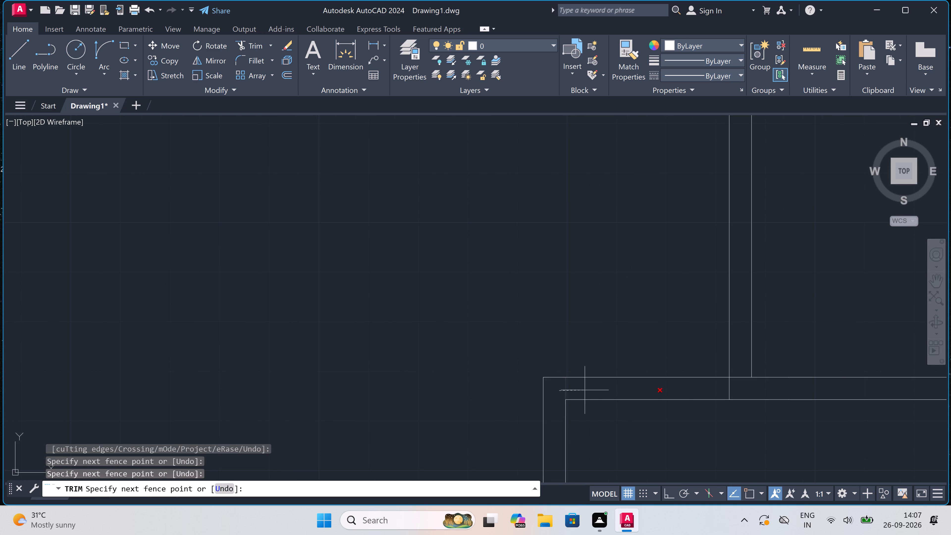
left_click(739, 383)
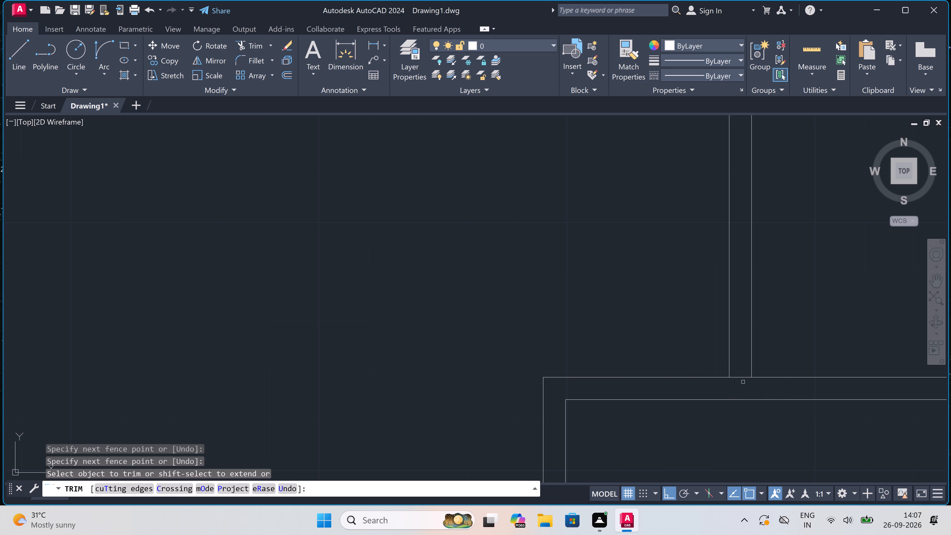
left_click(745, 382)
left_click(746, 364)
scroll(678, 362, "down", 5)
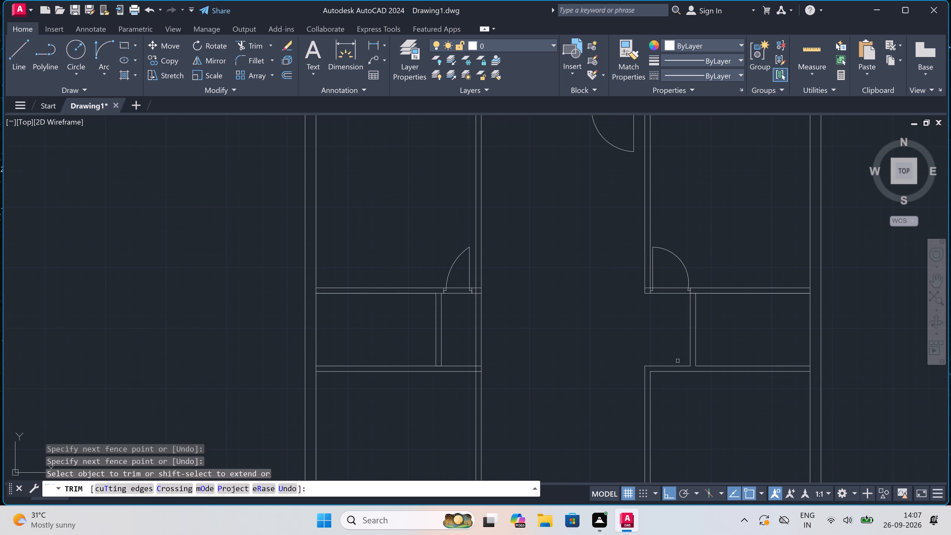
Trim the upper partition's lines across the door opening and inside the adjoining passage wall end.
scroll(674, 277, "up", 3)
left_click_drag(665, 284, 661, 298)
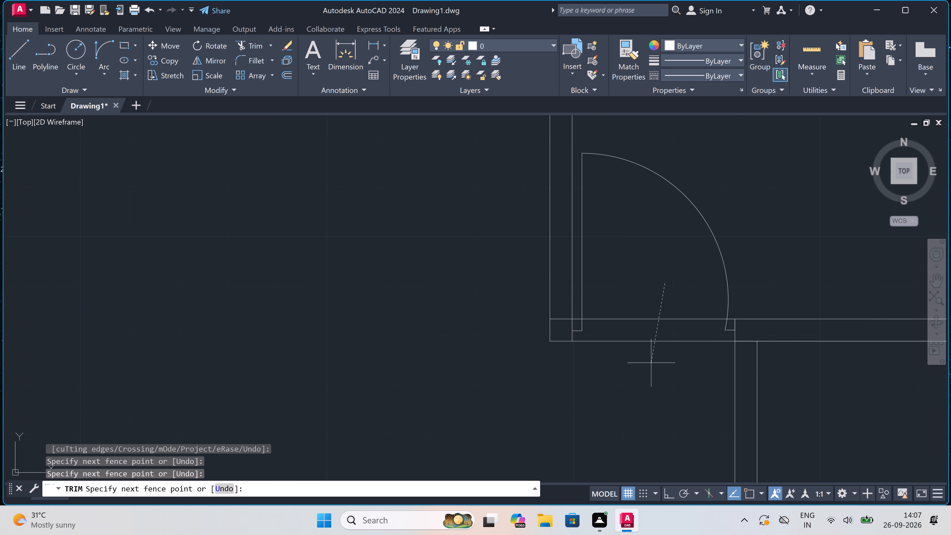
left_click(640, 437)
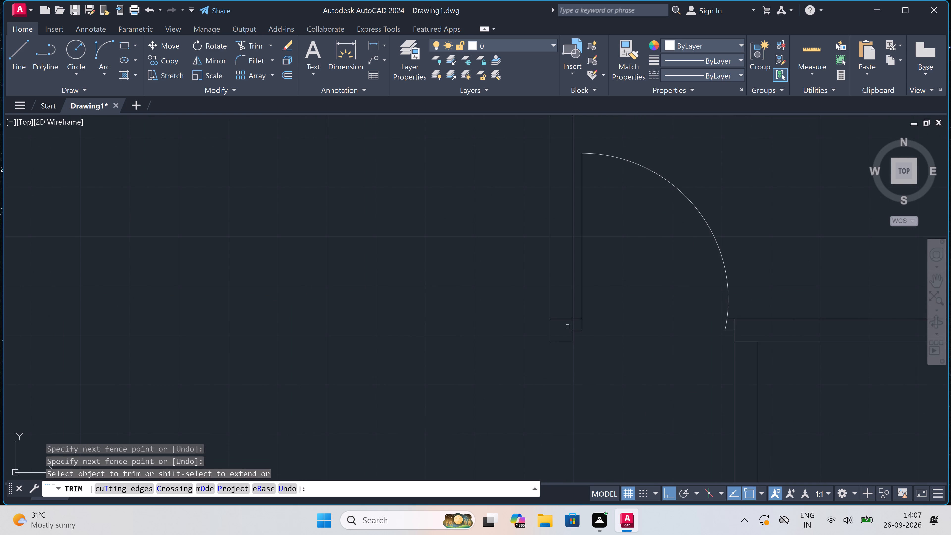
left_click(567, 326)
left_click(564, 305)
scroll(564, 305, "down", 3)
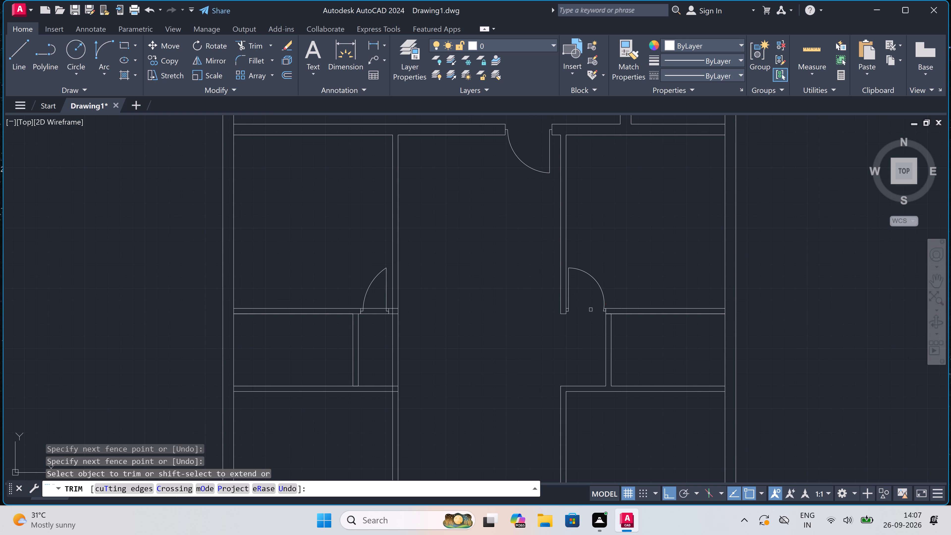
Trim the upper partition's lower line between the two faces of the vertical partition.
scroll(606, 315, "up", 3)
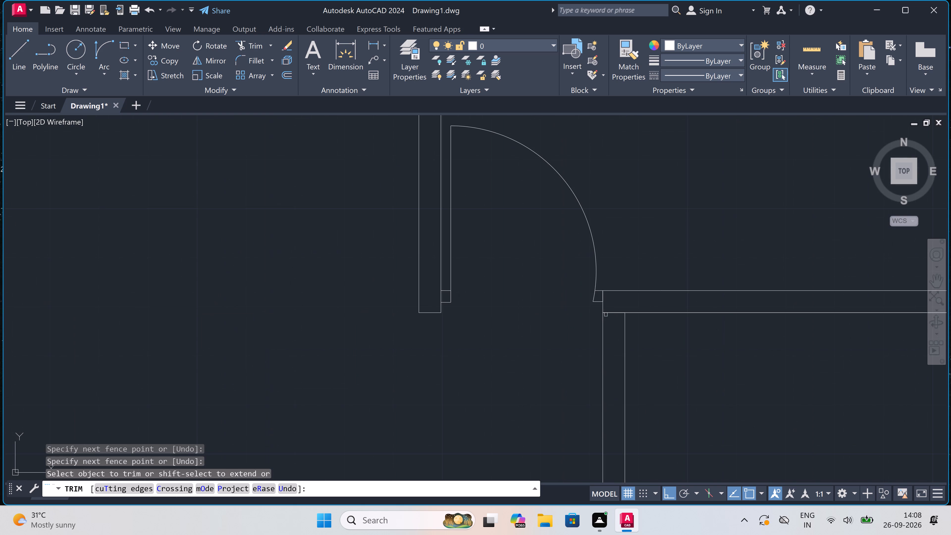
left_click(606, 314)
triple_click(606, 314)
left_click(606, 314)
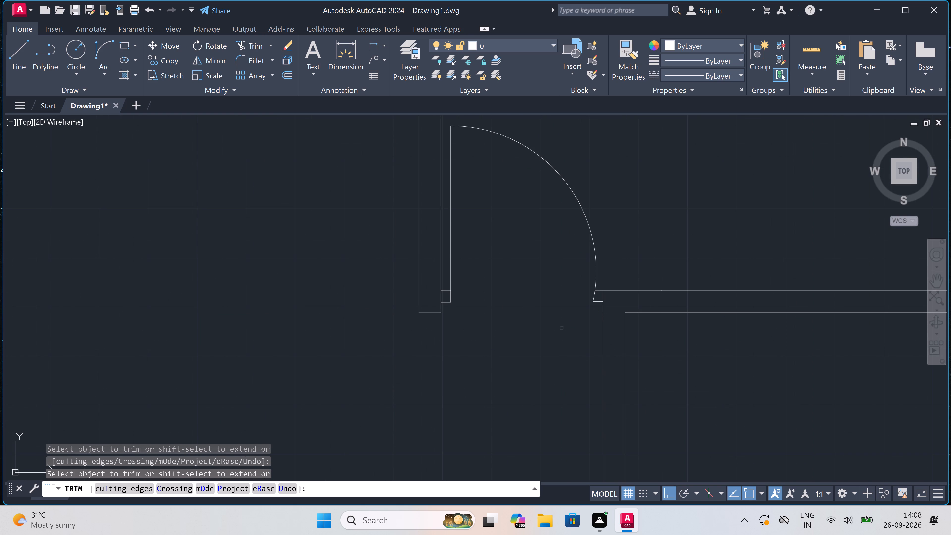
key("Escape")
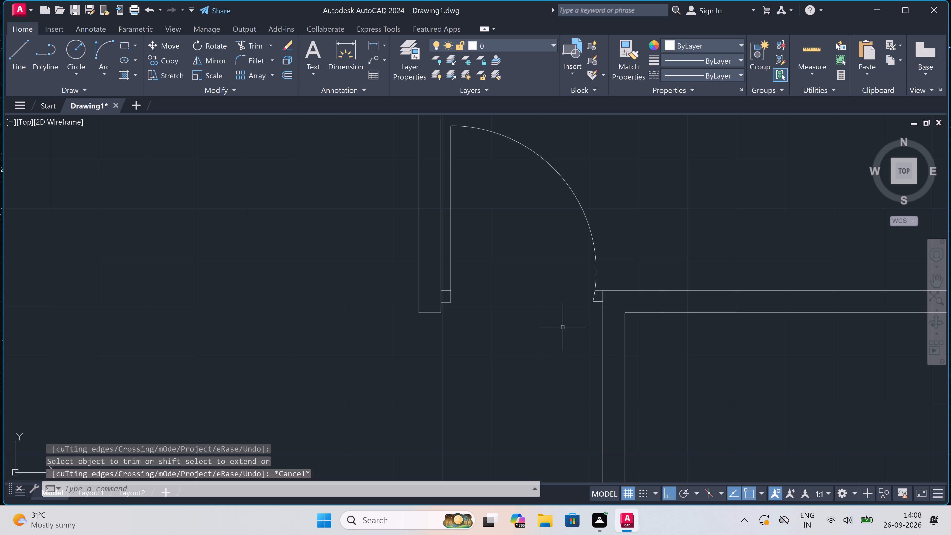
Draw the lower jamb across the right room's vertical partition, with a 2" stop up from its midpoint and a 2' door leaf into the room.
scroll(565, 325, "down", 1)
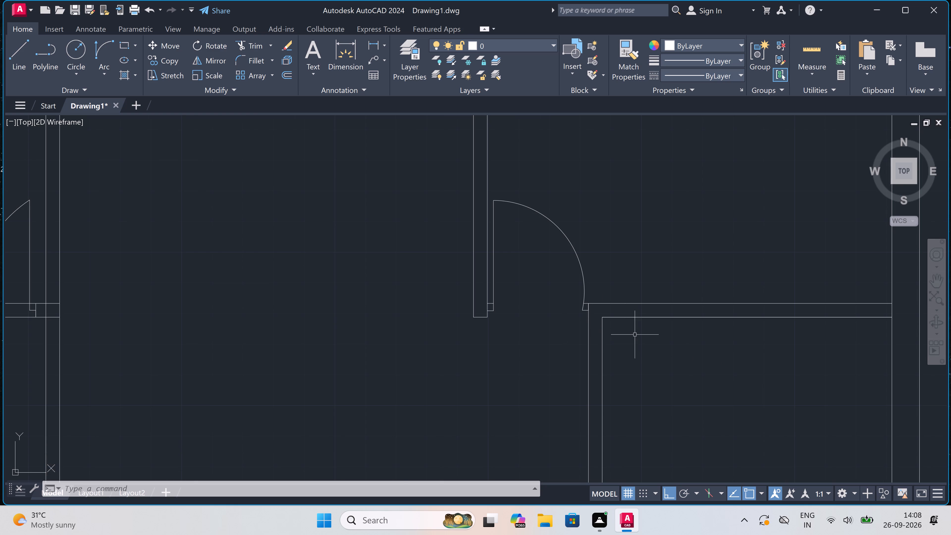
scroll(634, 333, "down", 3)
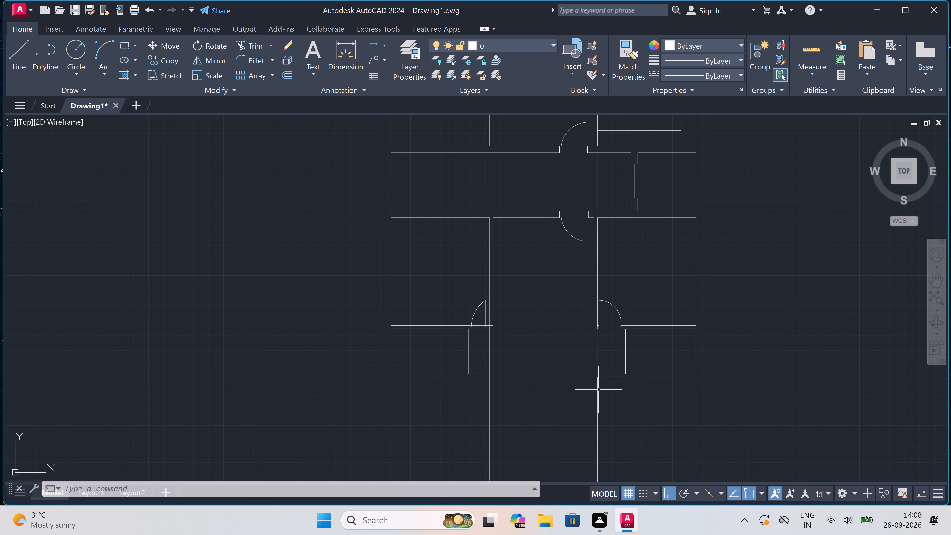
scroll(620, 358, "up", 2)
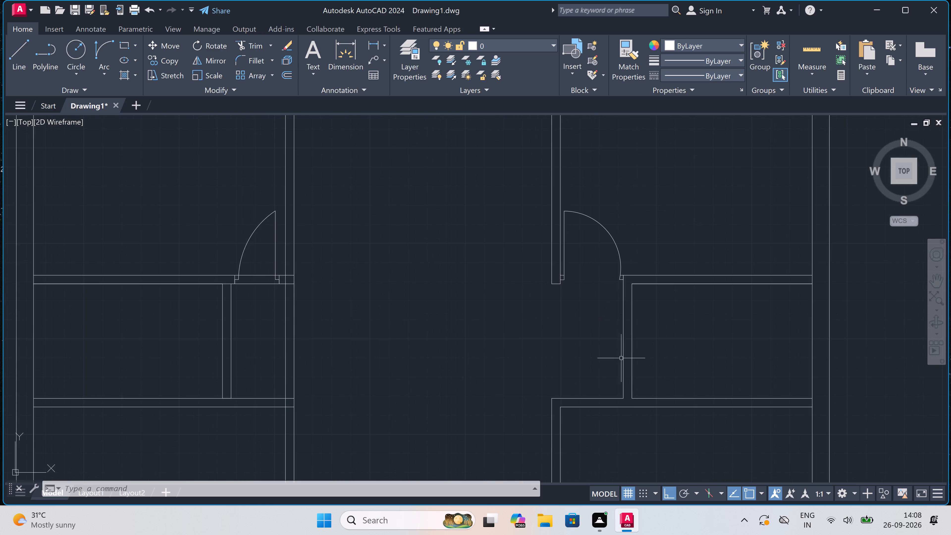
scroll(647, 361, "up", 1)
type("l")
key("space")
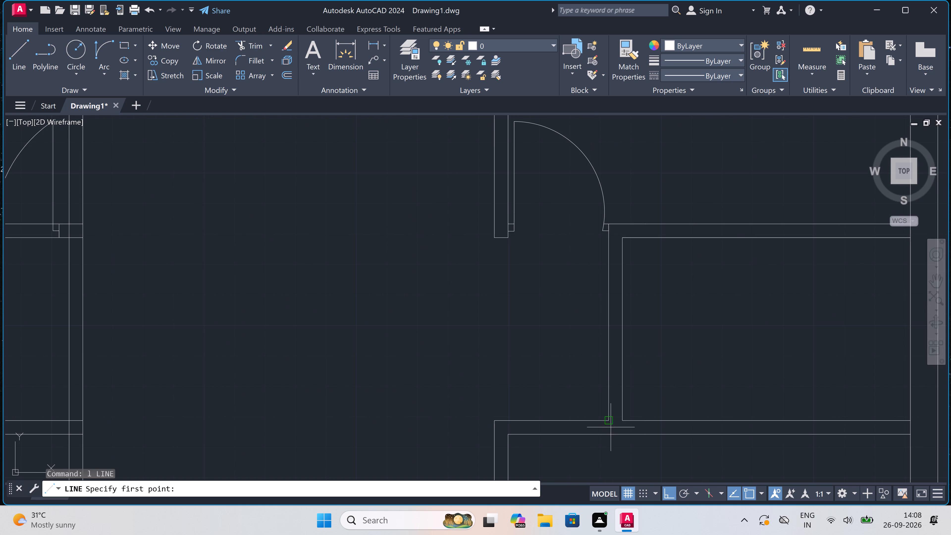
double_click(621, 404)
left_click(609, 401)
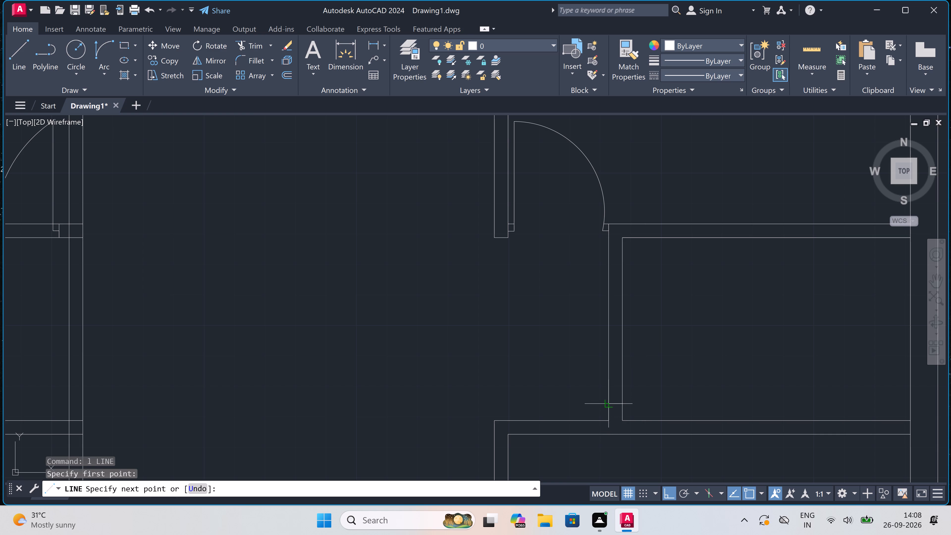
left_click(616, 401)
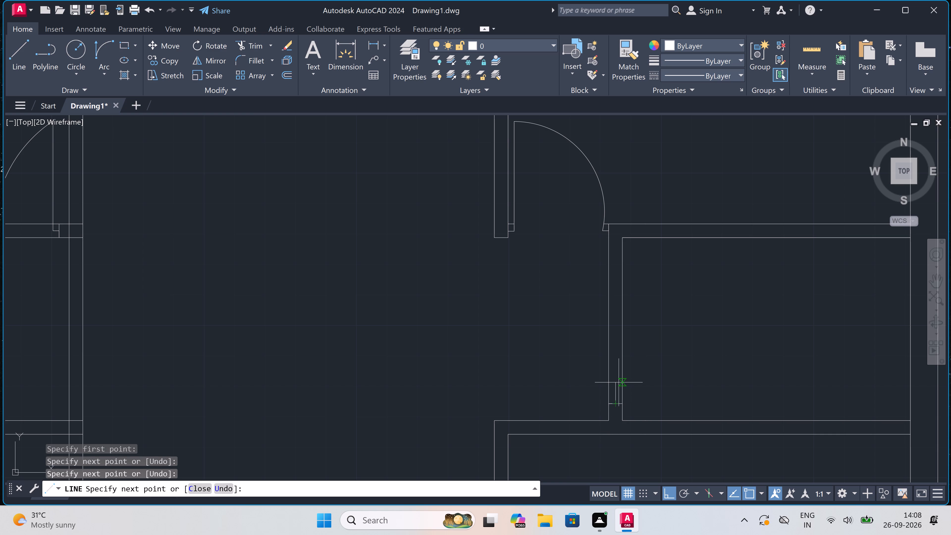
key("2")
type("\"")
key("space")
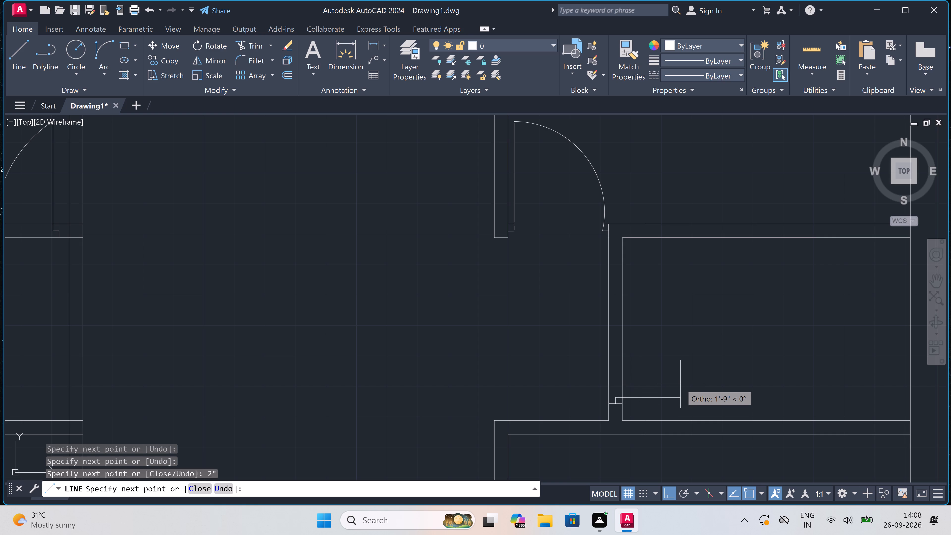
type("2'")
key("space")
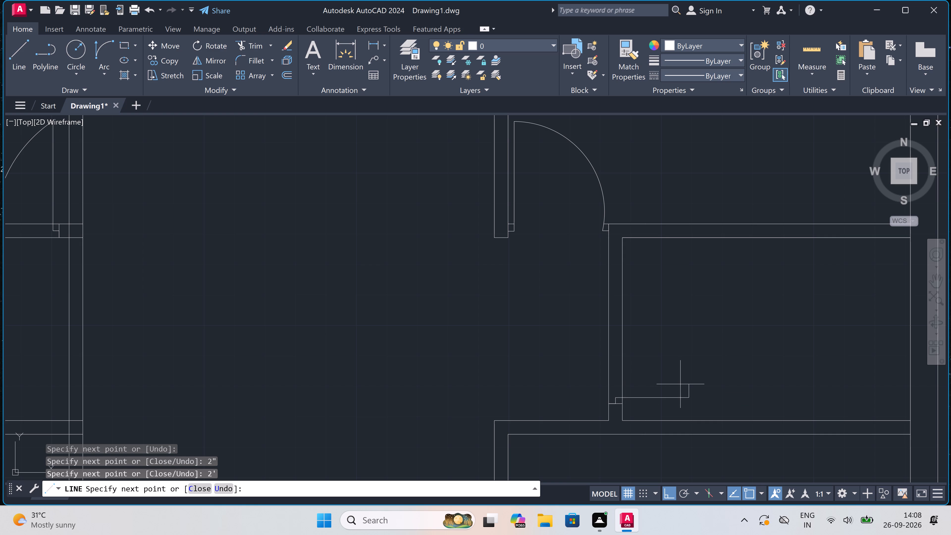
key("Escape")
Draw the door's upper jamb line across the same vertical partition, with a 2" stop running down from its midpoint.
key("space")
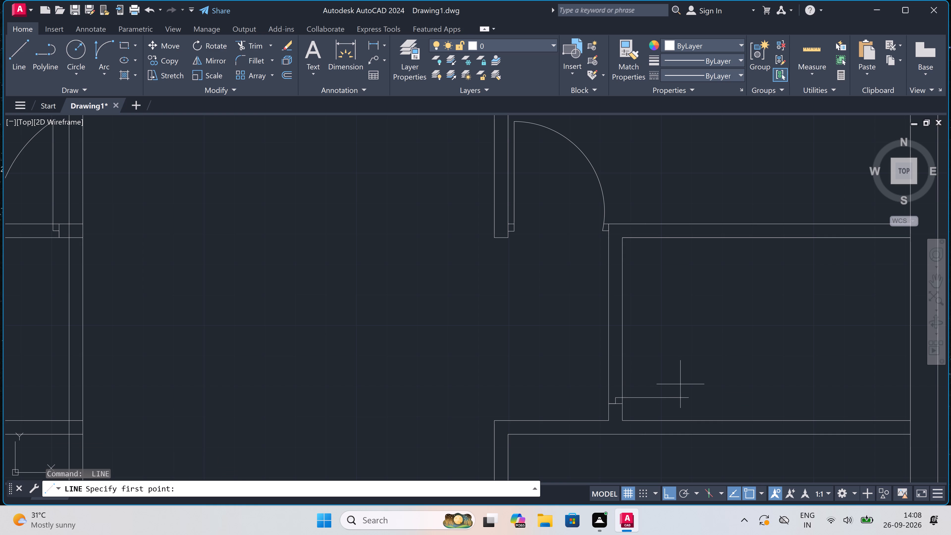
scroll(660, 426, "up", 2)
scroll(651, 383, "down", 2)
scroll(640, 335, "up", 3)
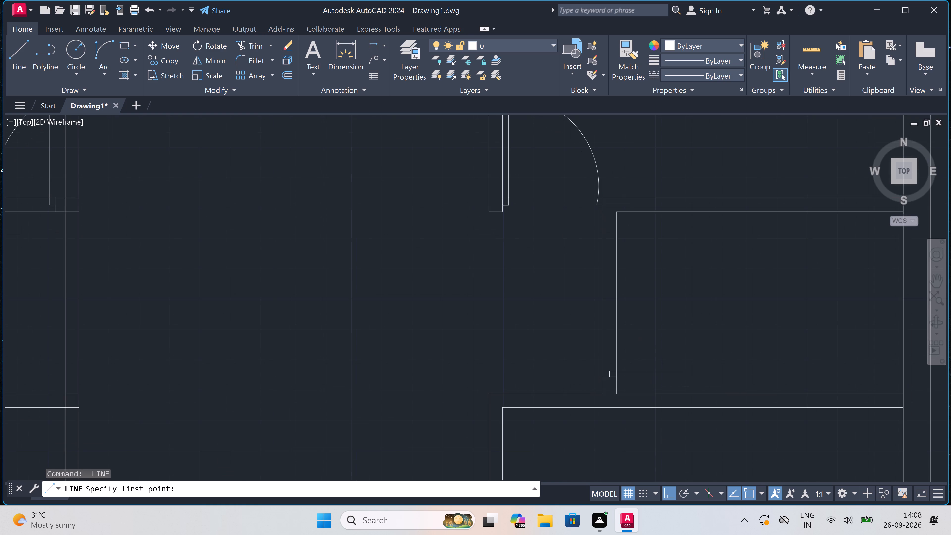
scroll(504, 248, "down", 1)
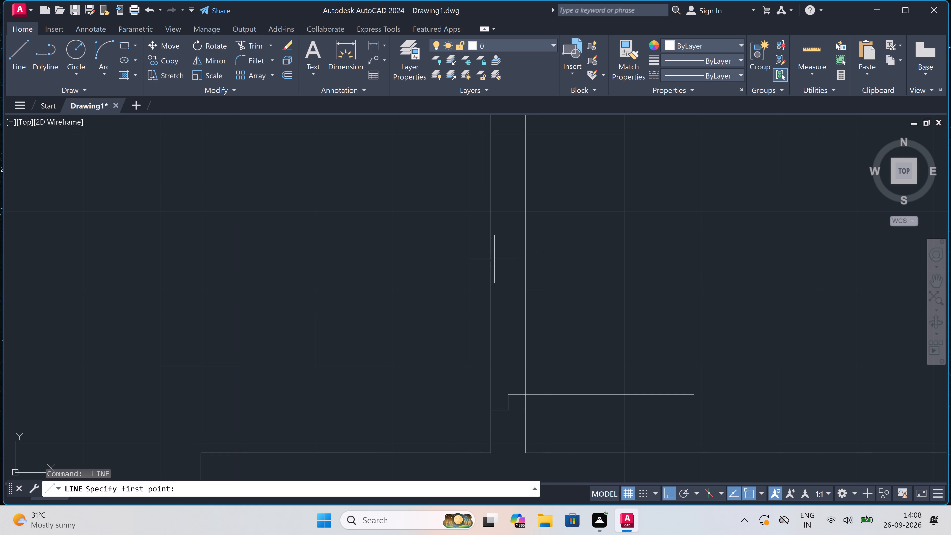
left_click(492, 244)
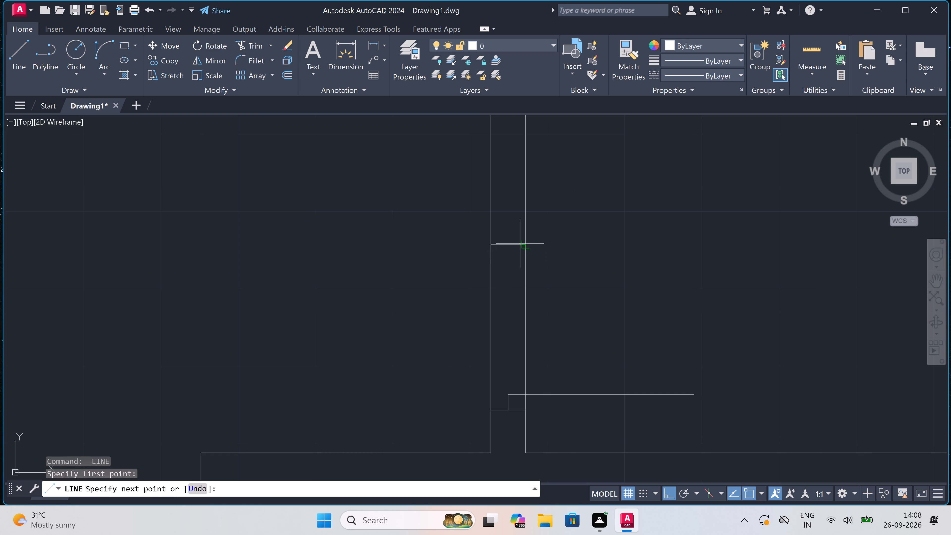
left_click(532, 244)
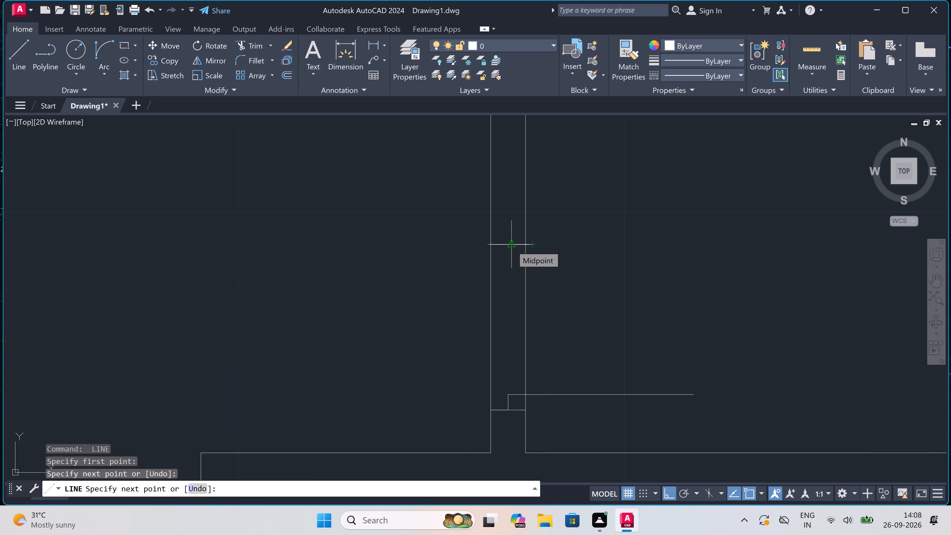
key("ctrl+z")
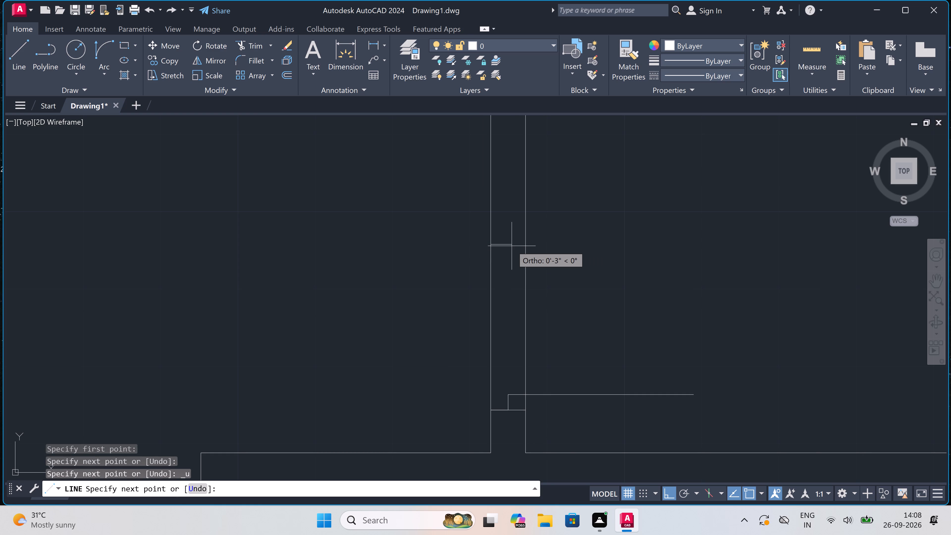
left_click(527, 245)
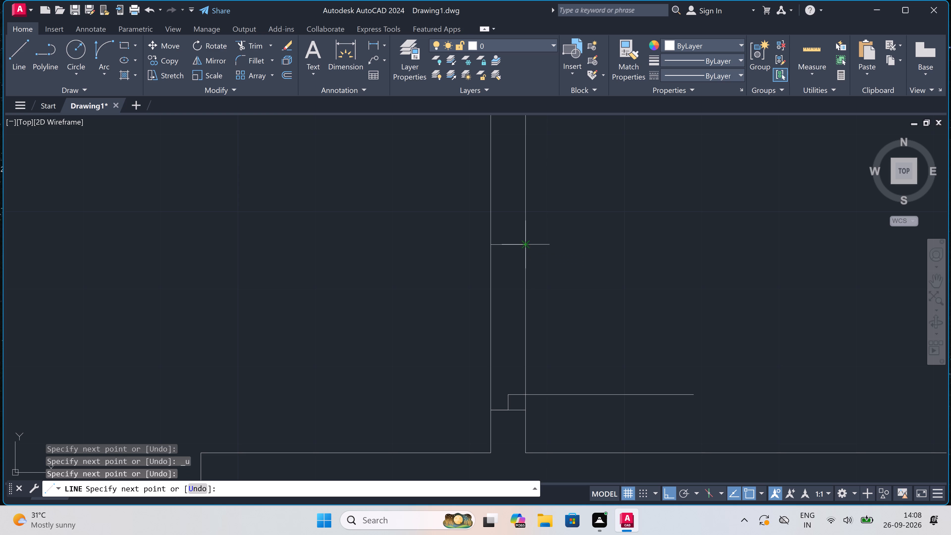
left_click_drag(512, 243, 512, 246)
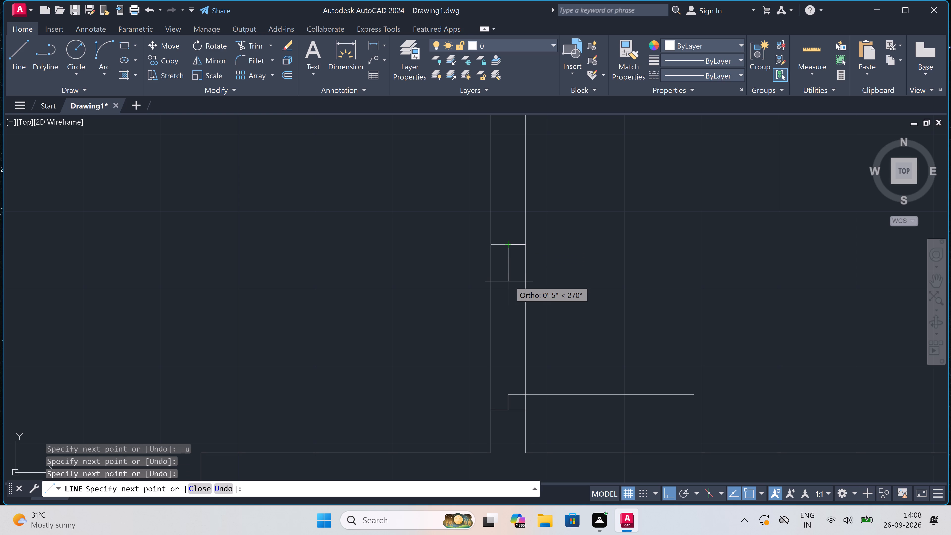
key("2")
key("shift+quotedbl")
key("space")
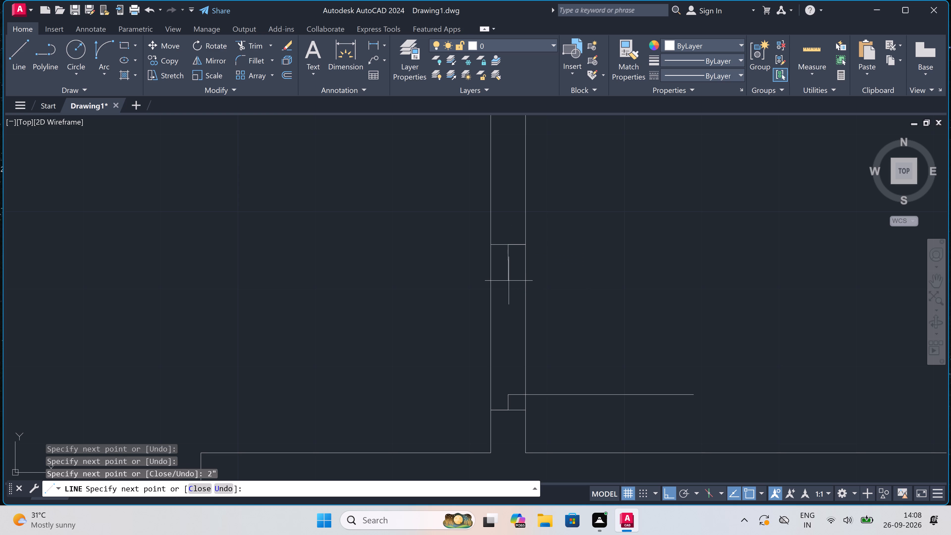
key("Escape")
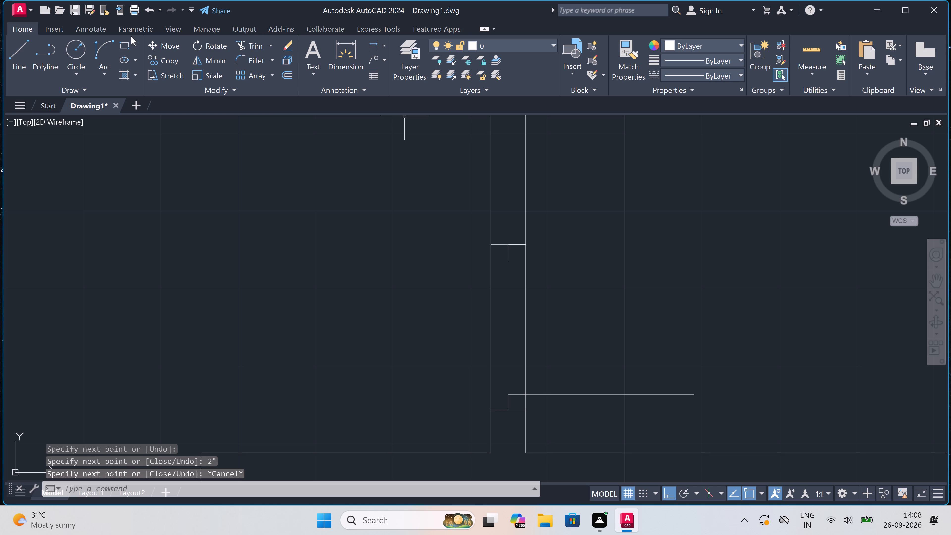
Draw the door swing arc by start, end and direction, from the upper stop's end to the leaf's free end.
double_click(104, 51)
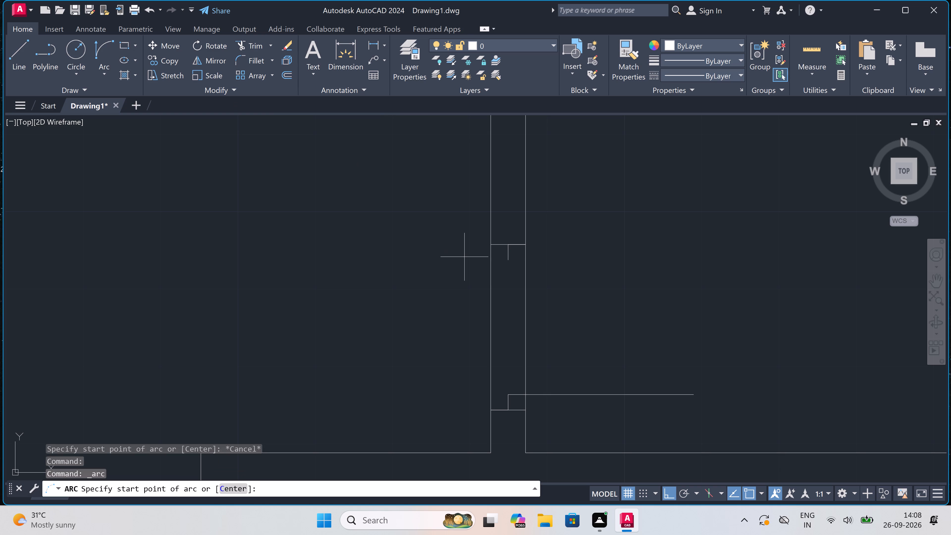
left_click_drag(509, 260, 513, 261)
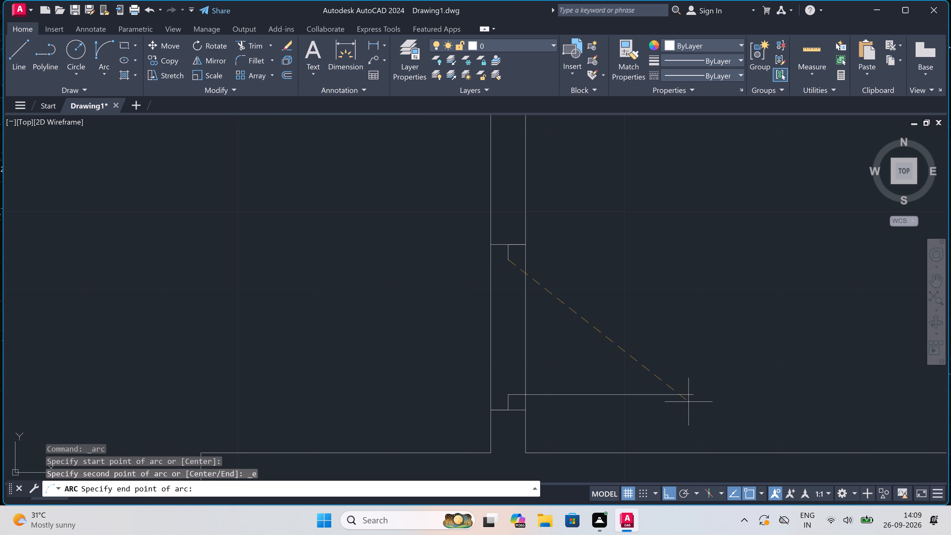
left_click(693, 394)
left_click(707, 322)
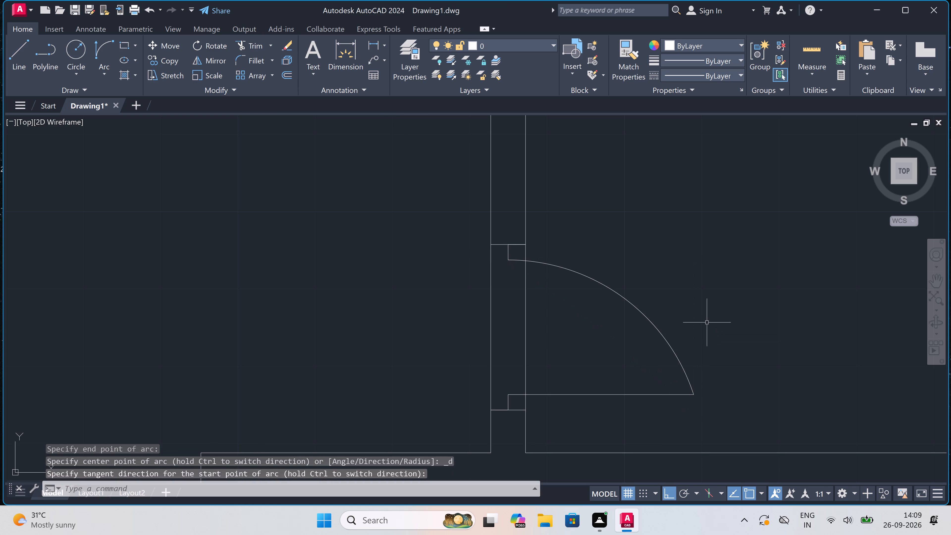
Trim both vertical partition lines across the new door opening.
type("tr")
key("space")
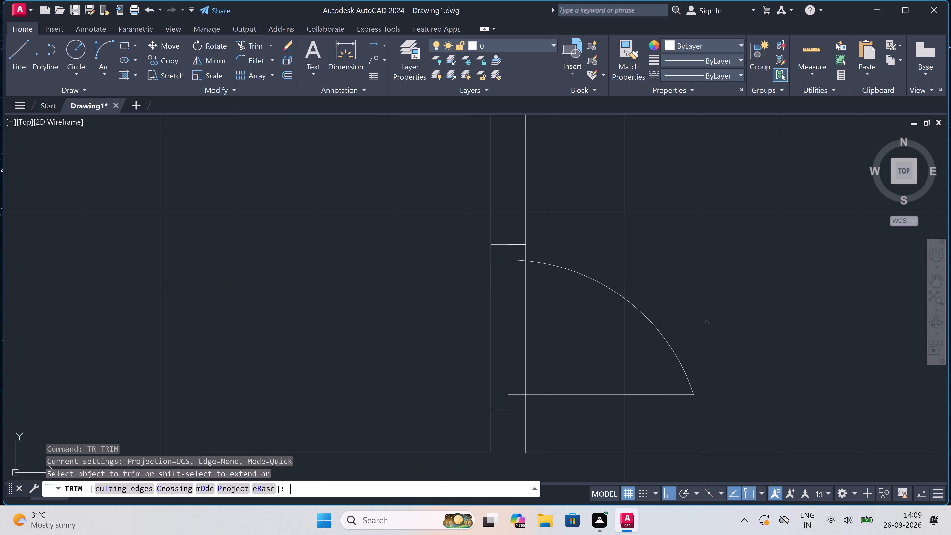
left_click(623, 364)
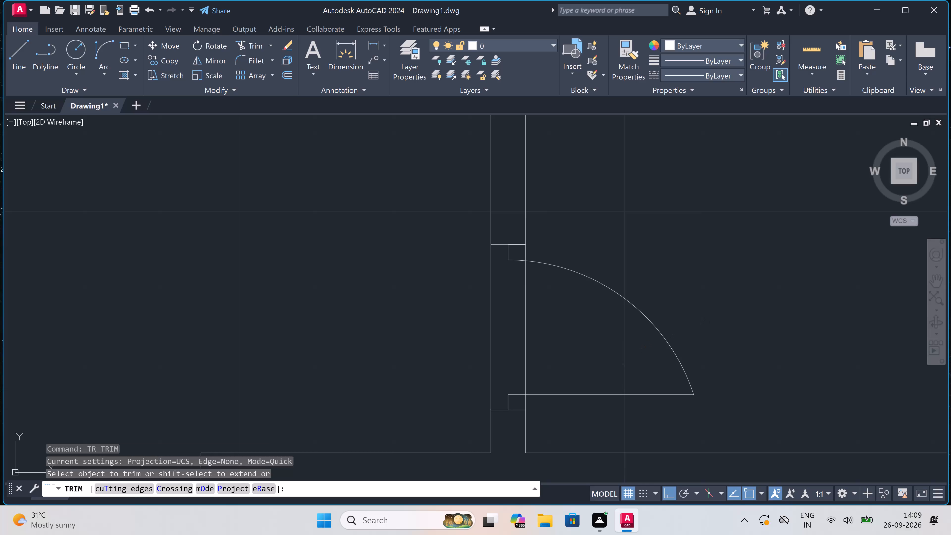
left_click_drag(415, 348, 419, 347)
Trim both lines of the left room's upper horizontal partition across its door opening.
scroll(488, 326, "down", 2)
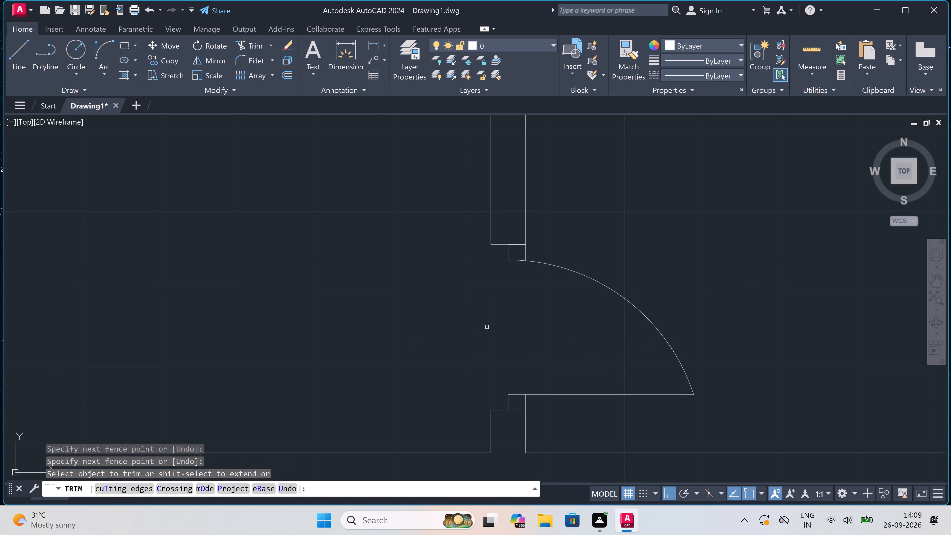
scroll(488, 326, "down", 4)
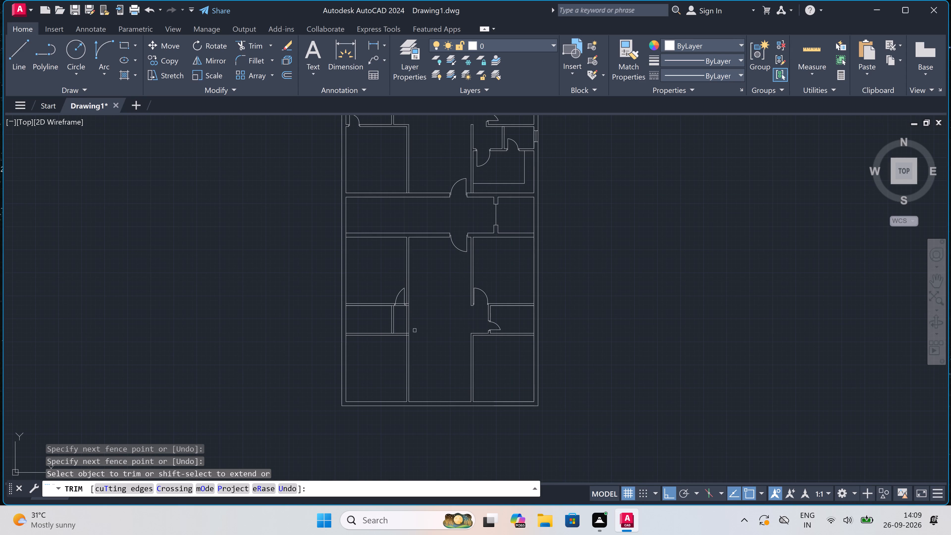
scroll(380, 325, "up", 3)
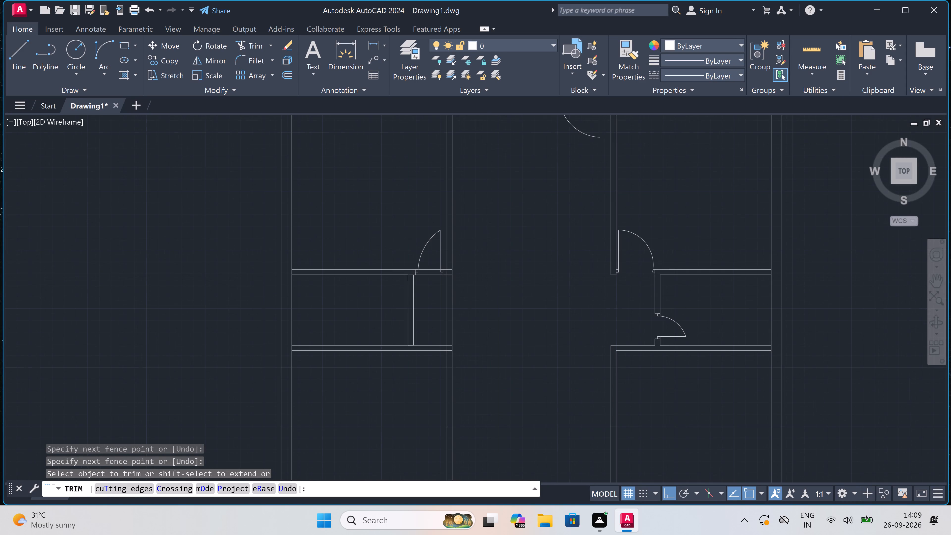
scroll(382, 323, "down", 1)
scroll(410, 277, "up", 1)
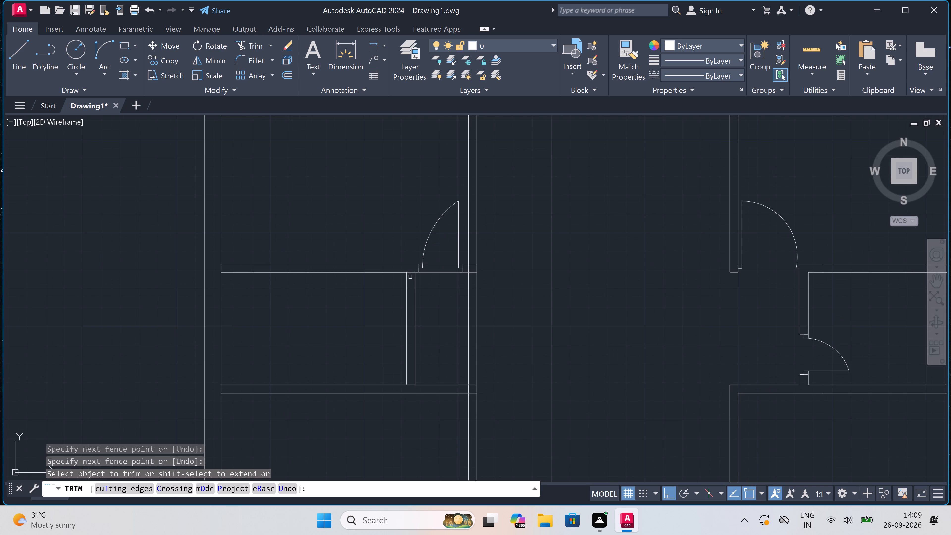
scroll(411, 273, "up", 3)
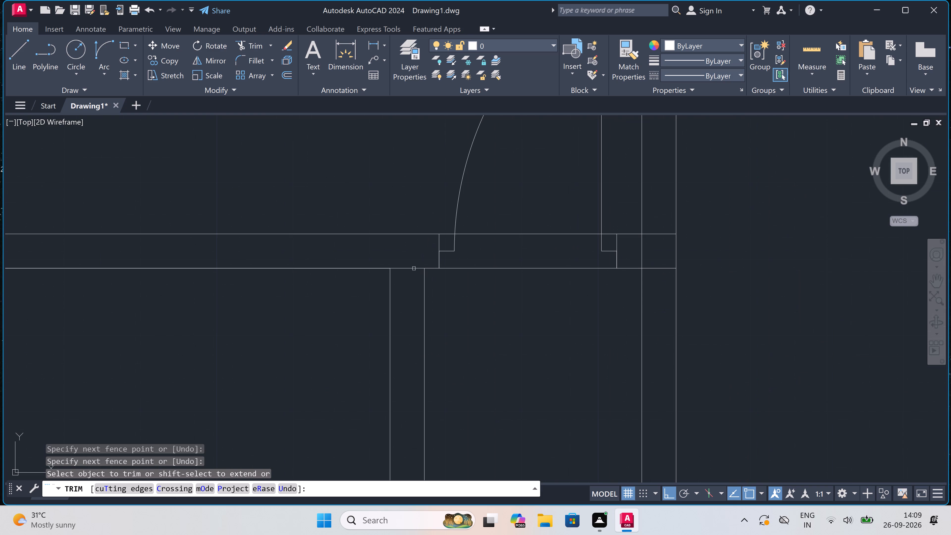
left_click(526, 205)
left_click(527, 386)
Remove the swing arc and leaf line of the left room's door using Trim.
scroll(531, 324, "down", 2)
left_click_drag(534, 276, 535, 268)
left_click(524, 214)
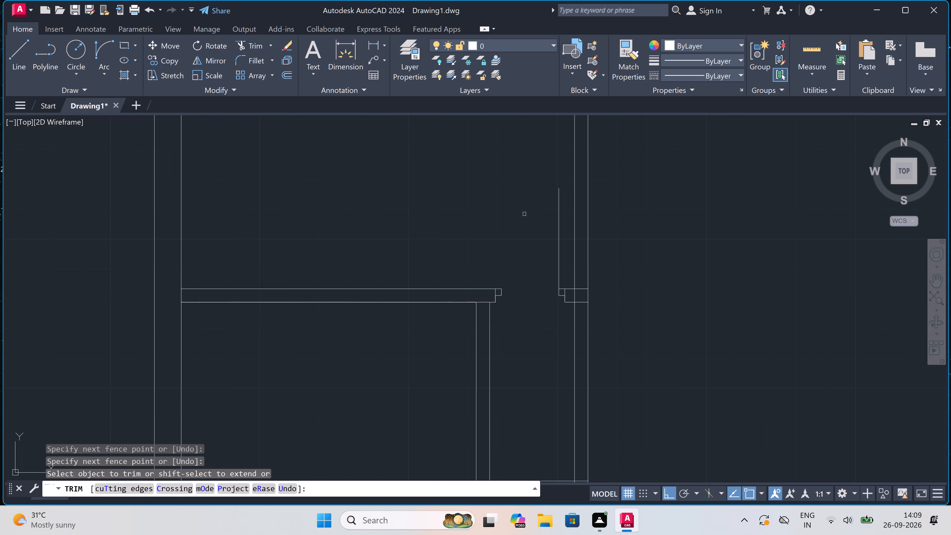
left_click(559, 214)
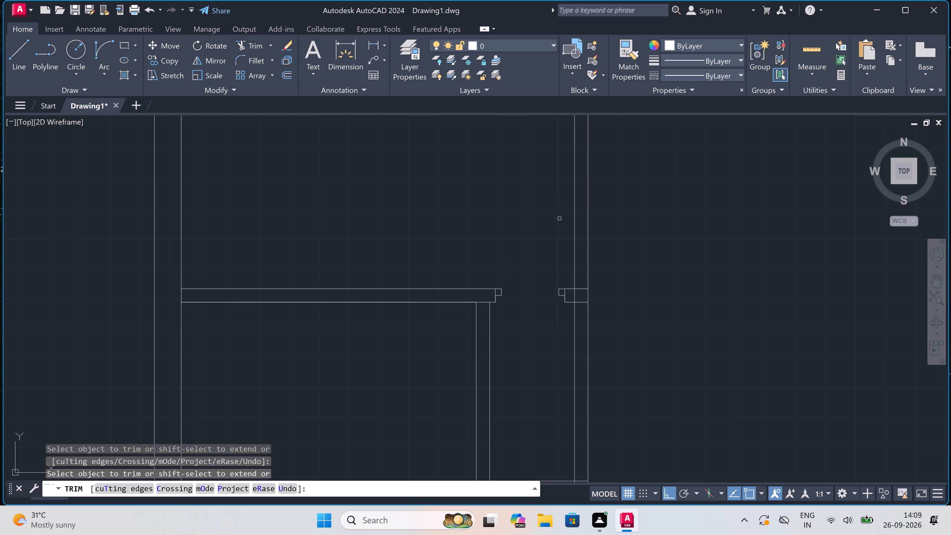
Trim away the partition stub, jamb line and square stop on the middle-partition side of the left room's old doorway.
left_click_drag(567, 275, 567, 284)
left_click(568, 372)
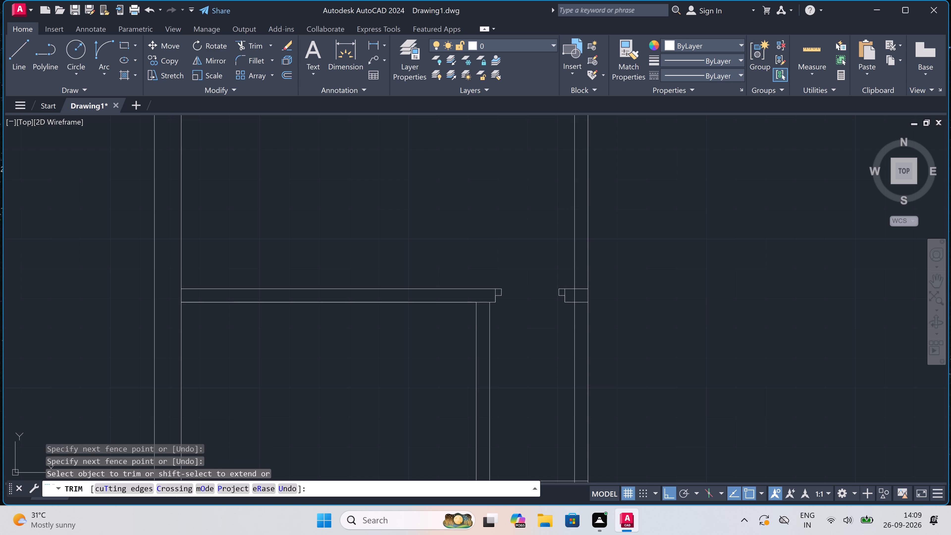
left_click(568, 265)
scroll(563, 296, "up", 4)
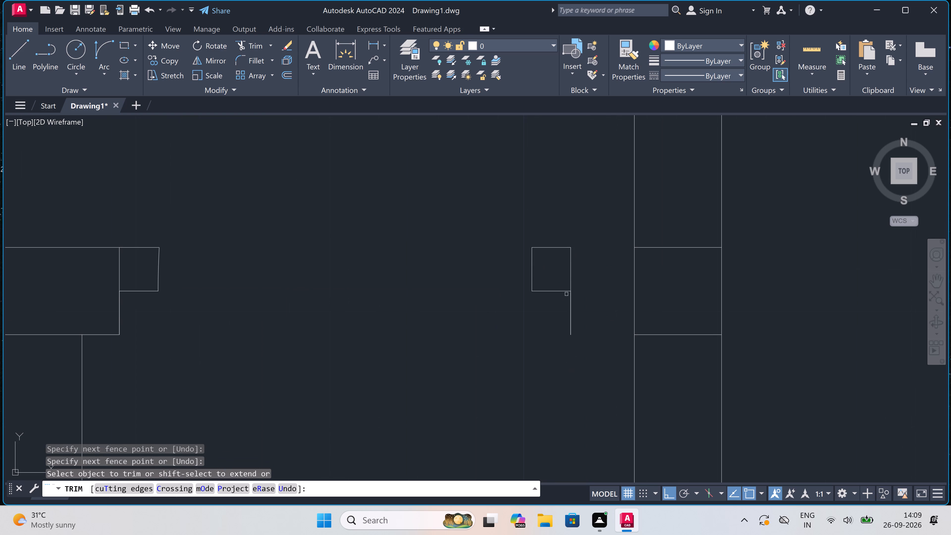
left_click_drag(579, 284, 577, 282)
left_click_drag(493, 272, 499, 270)
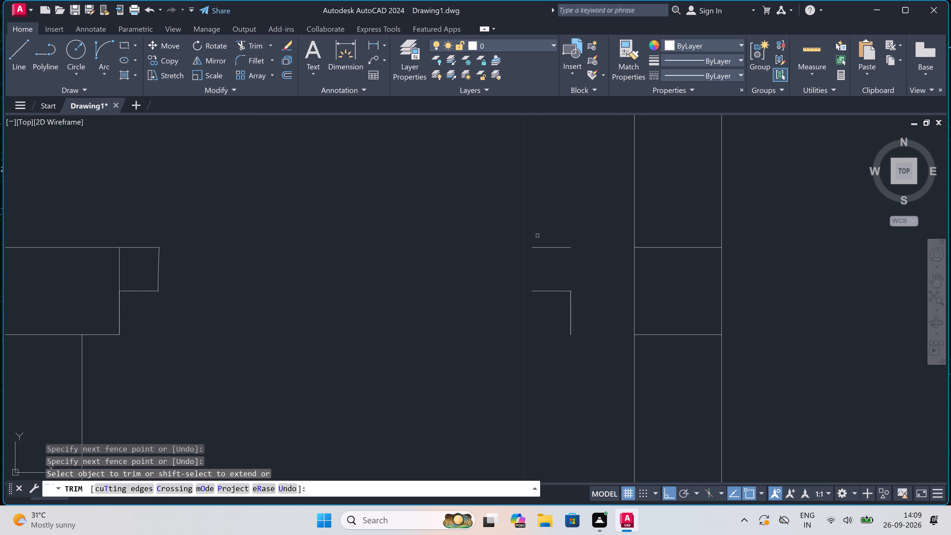
left_click(544, 228)
left_click(553, 328)
left_click_drag(553, 328, 557, 324)
left_click_drag(590, 302, 587, 303)
left_click(547, 330)
scroll(547, 329, "down", 7)
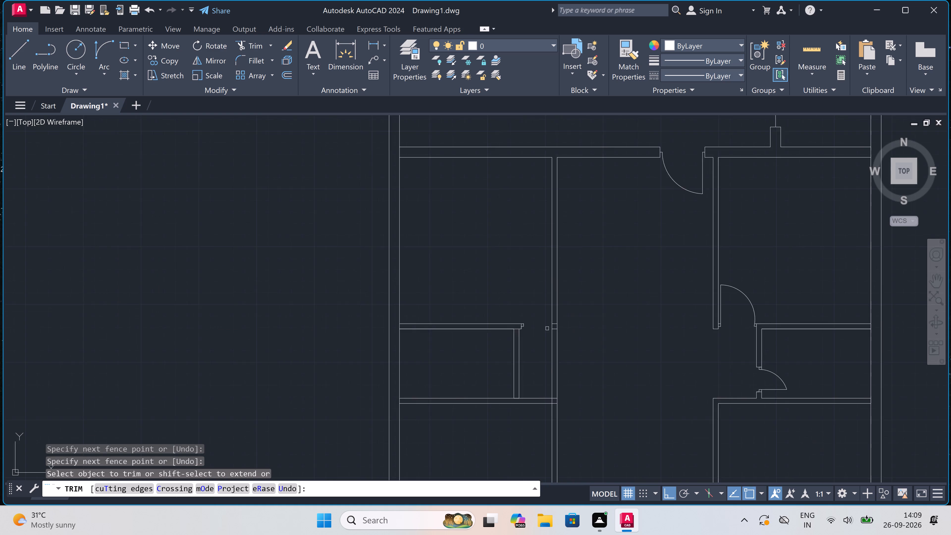
Trim both lines of the middle partition between the left room's upper and lower horizontal partitions.
scroll(546, 346, "up", 2)
left_click(546, 345)
left_click(609, 343)
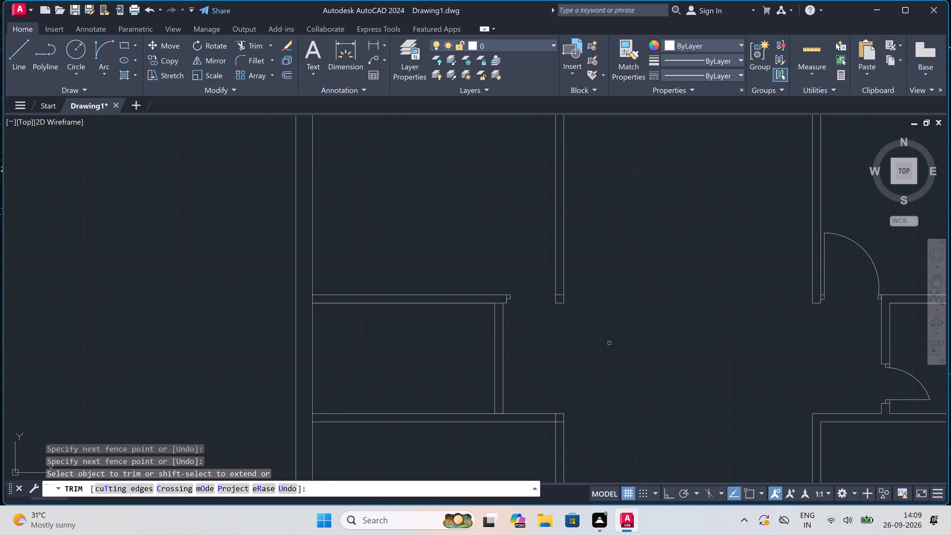
Remove the remaining square door stop at the free end of the left room's upper horizontal partition.
scroll(493, 282, "up", 2)
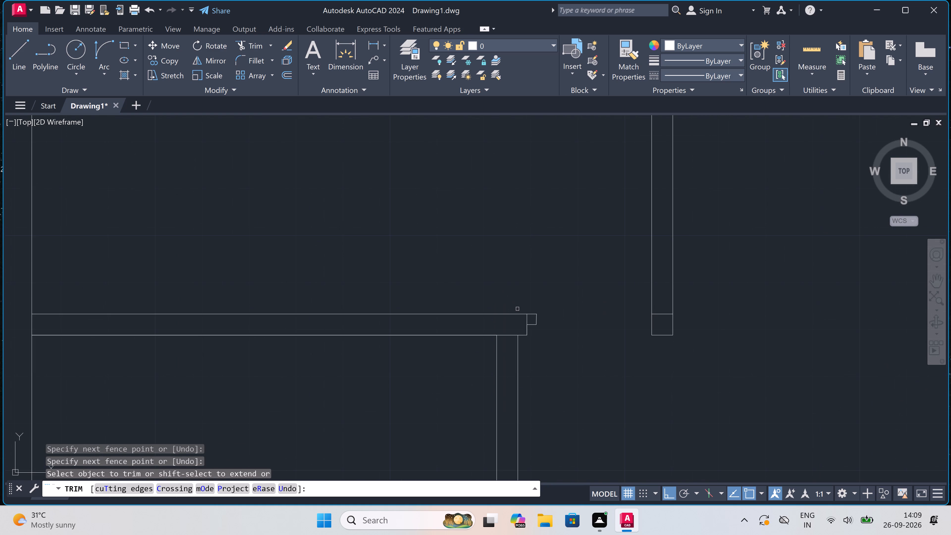
left_click(530, 326)
left_click(531, 297)
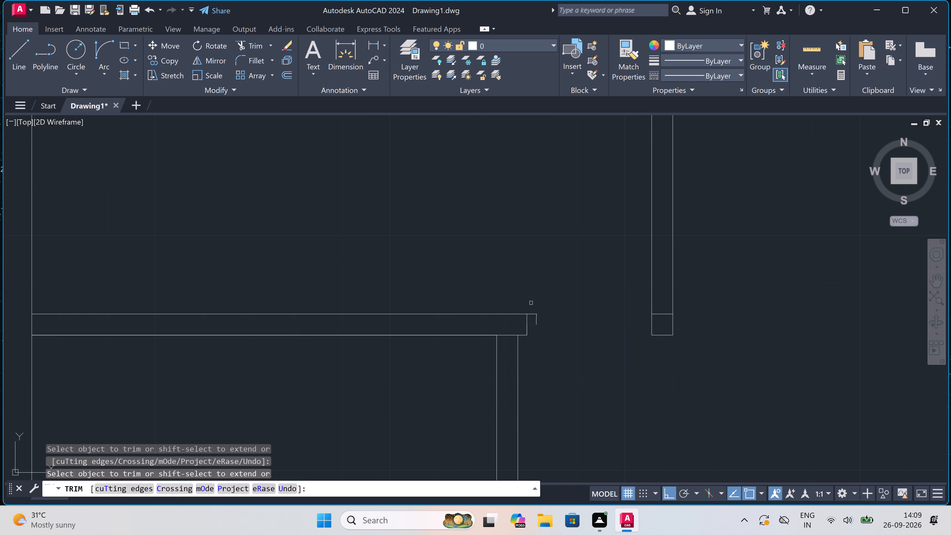
left_click(535, 325)
left_click(534, 321)
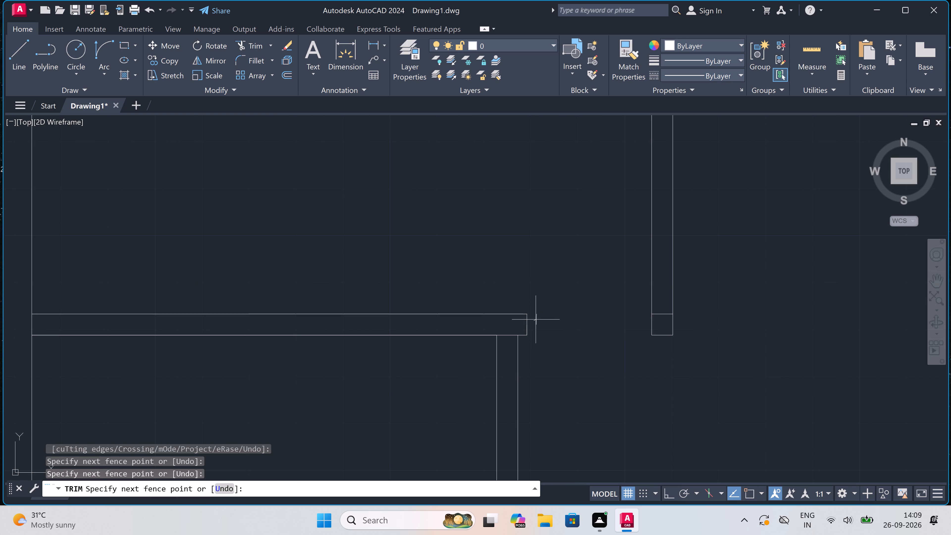
left_click(547, 315)
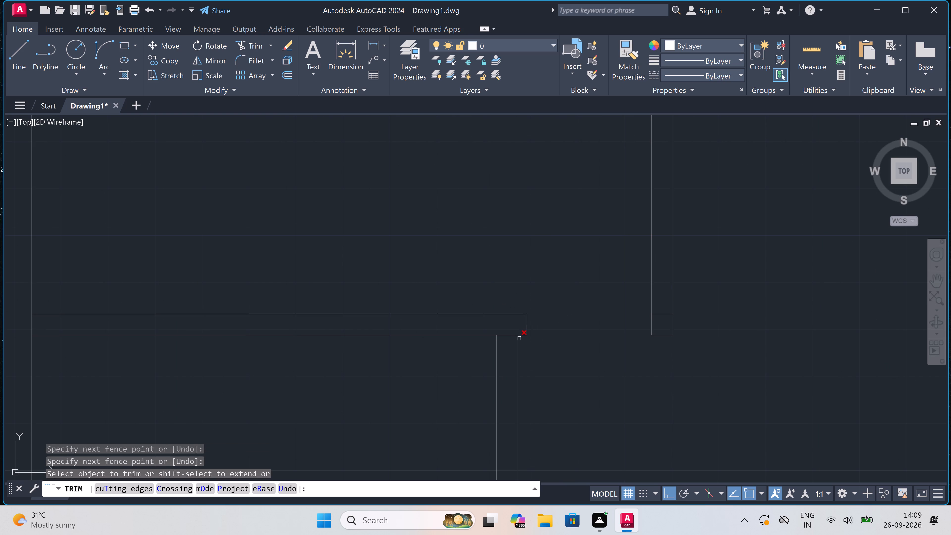
Remove the passage-side line of the left room's short vertical partition using Trim.
left_click(519, 338)
scroll(519, 338, "down", 5)
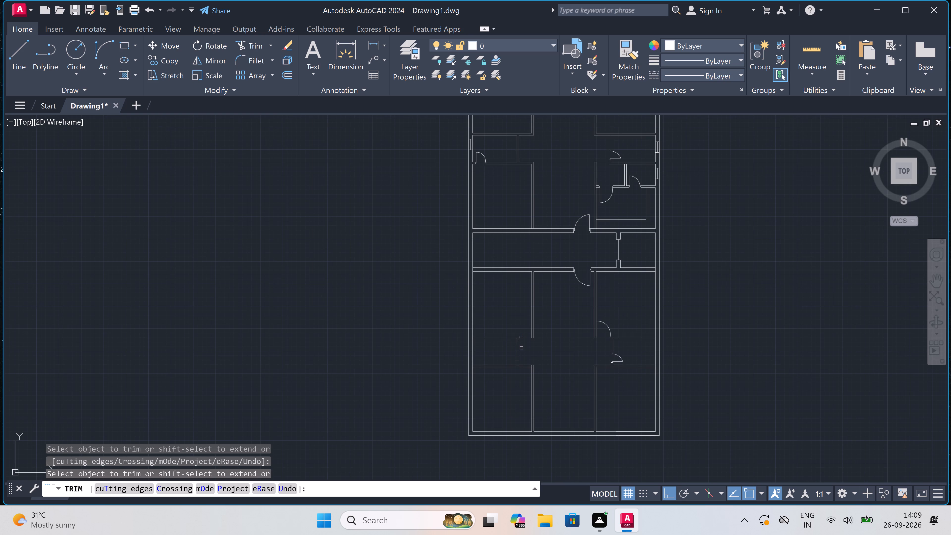
scroll(521, 348, "up", 3)
key("Escape")
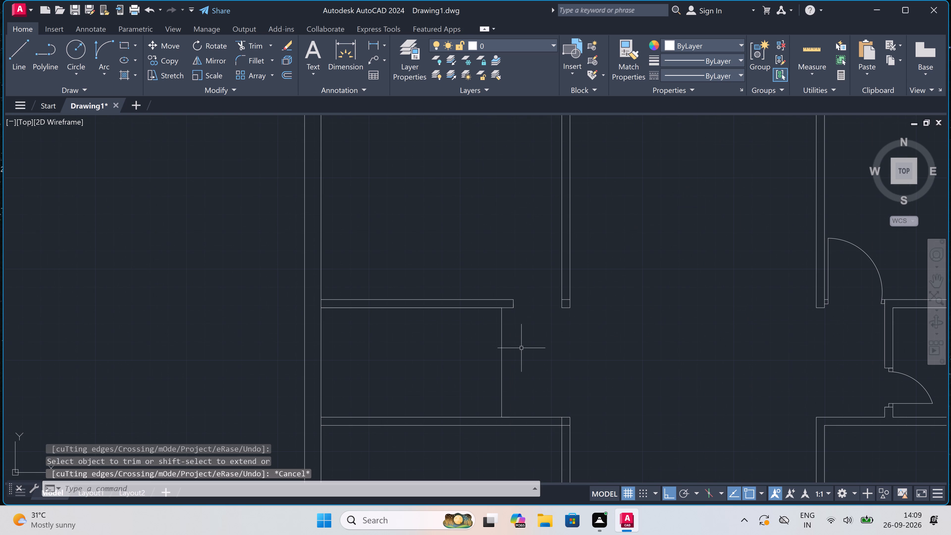
Draw a line 4.5" inward from the remaining vertical partition line's top, continuing down to the lower horizontal partition.
type("l")
key("space")
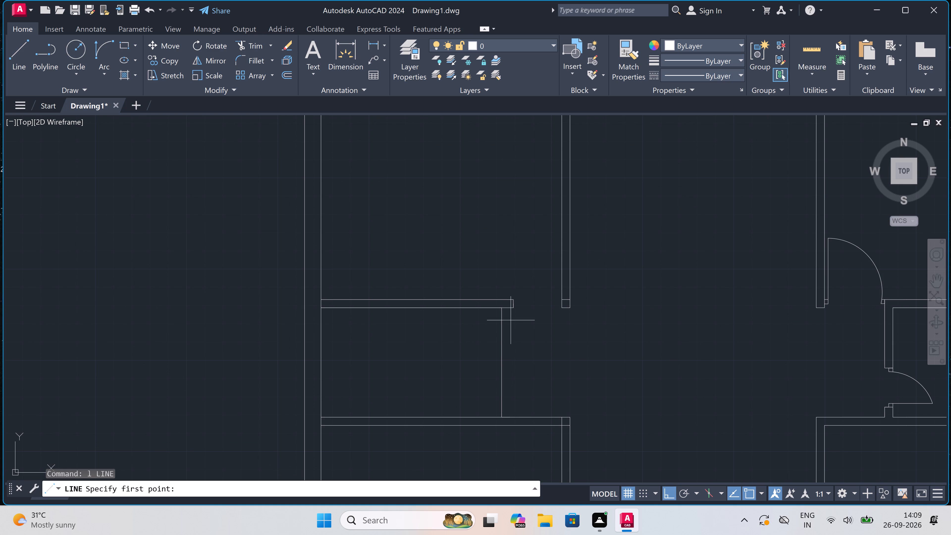
scroll(495, 296, "up", 2)
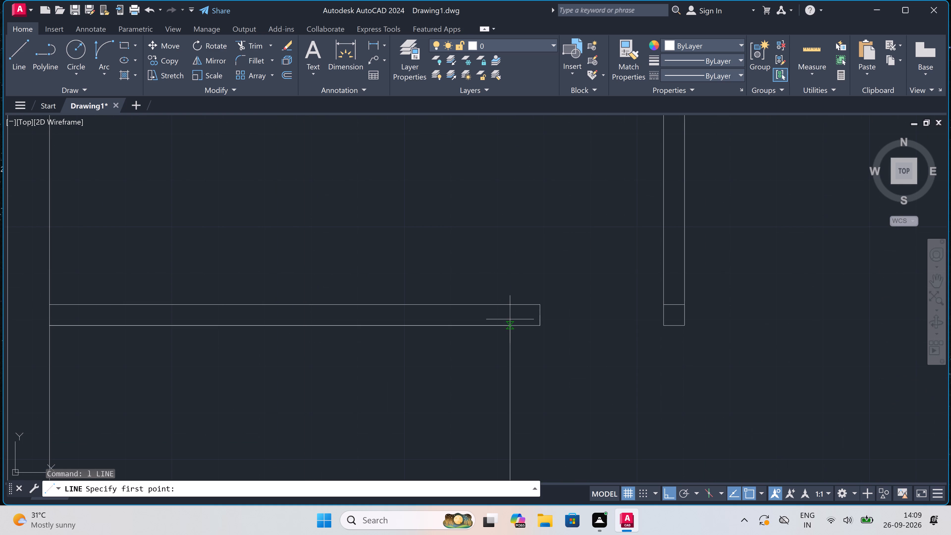
left_click(509, 324)
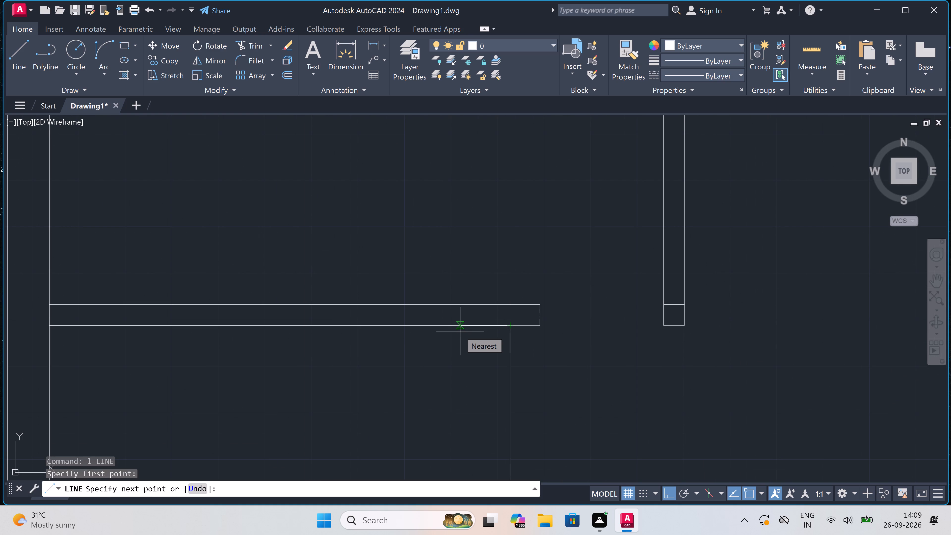
type("4.5\"")
key("space")
scroll(462, 327, "down", 2)
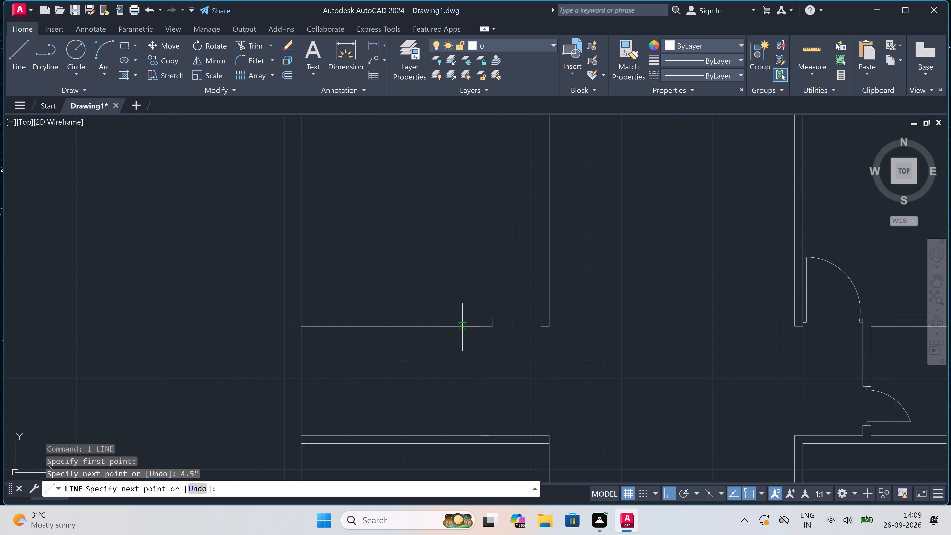
scroll(462, 327, "down", 1)
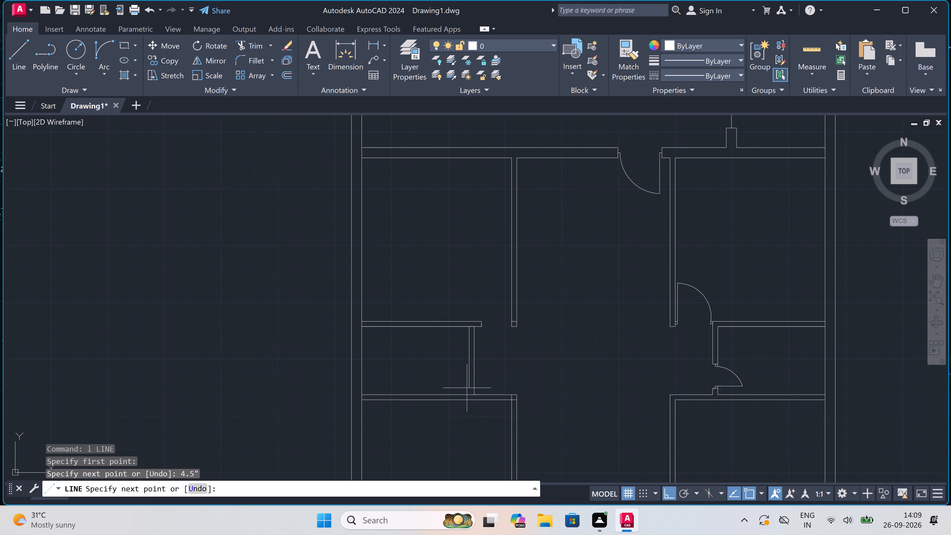
scroll(467, 391, "up", 3)
left_click(469, 407)
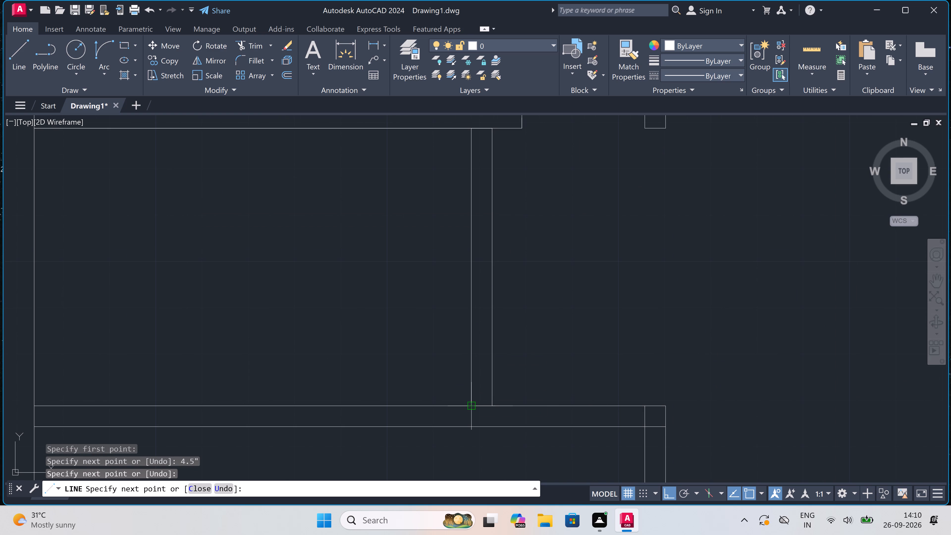
key("Escape")
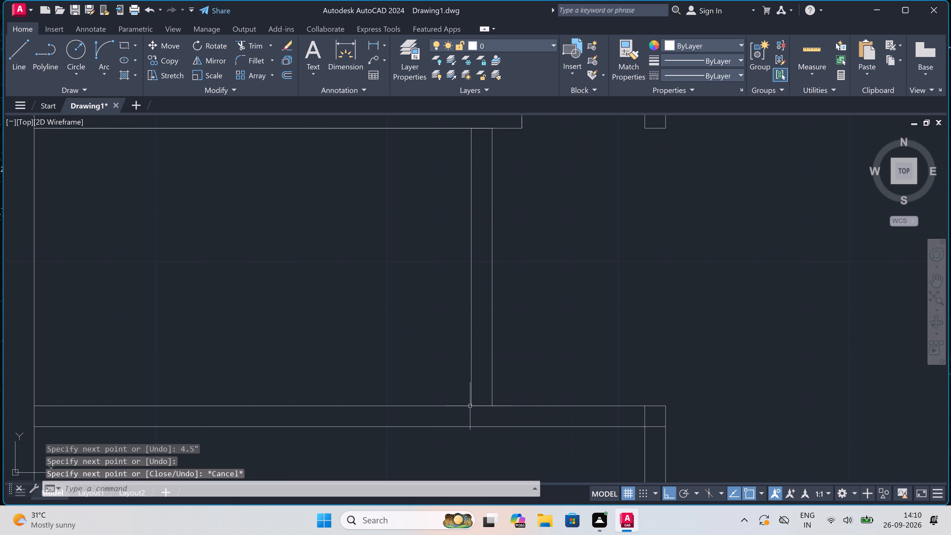
Draw a line across the upper horizontal partition's thickness, extending the short vertical partition's outer face upward.
scroll(470, 406, "down", 2)
scroll(481, 283, "up", 3)
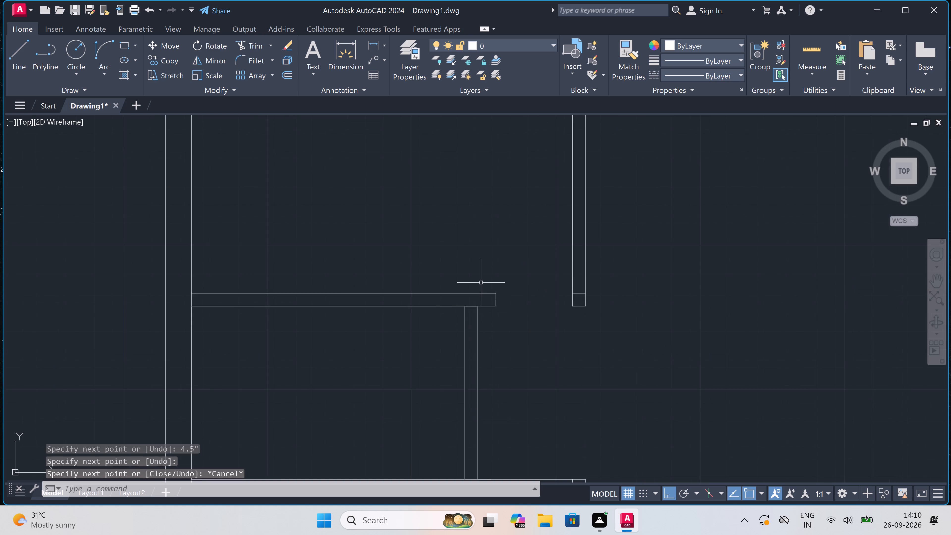
key("space")
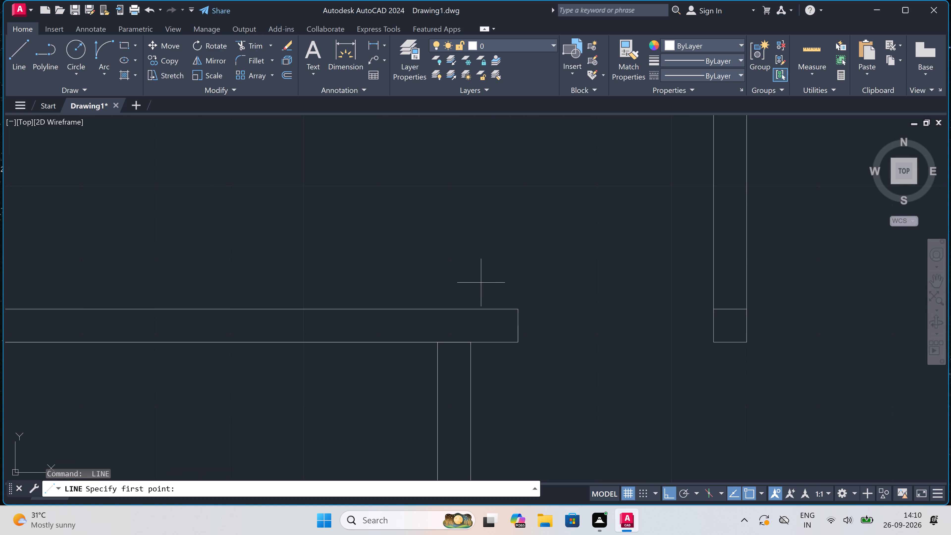
scroll(481, 283, "up", 1)
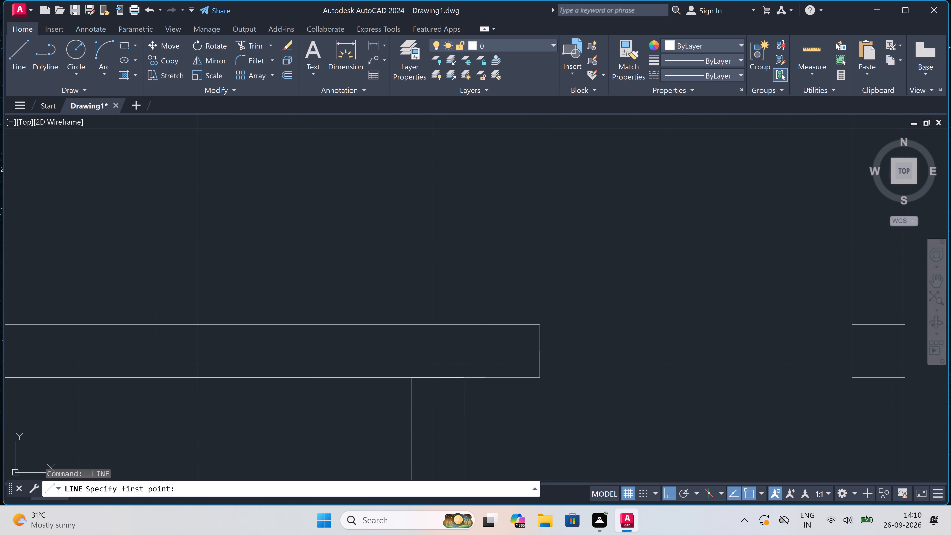
left_click(462, 378)
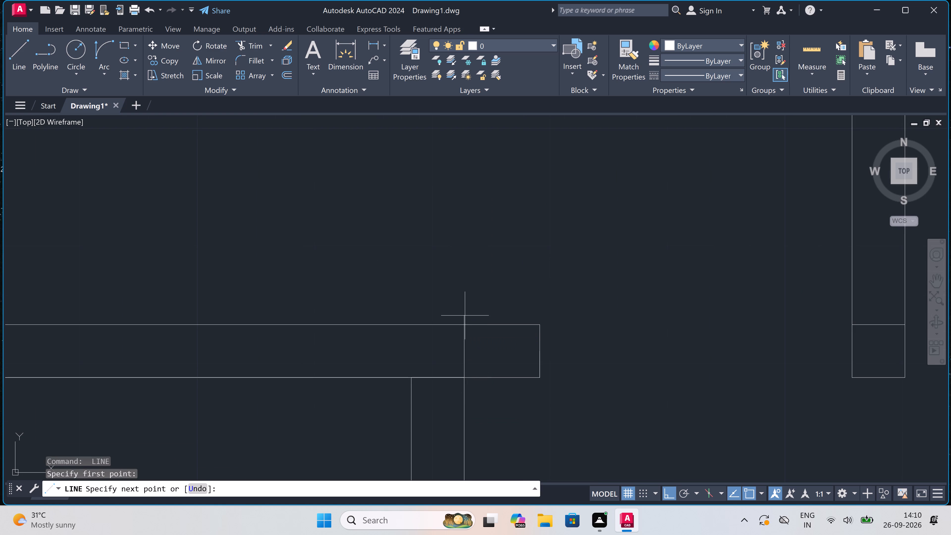
left_click(464, 323)
key("Escape")
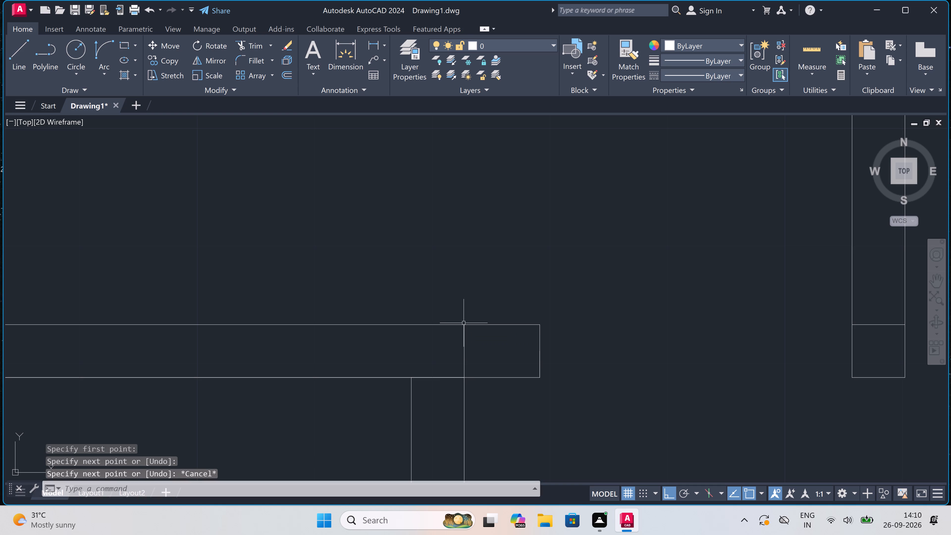
Trim the upper partition's projecting end and the line across its junction with the short vertical partition, forming a clean corner.
type("tr")
key("space")
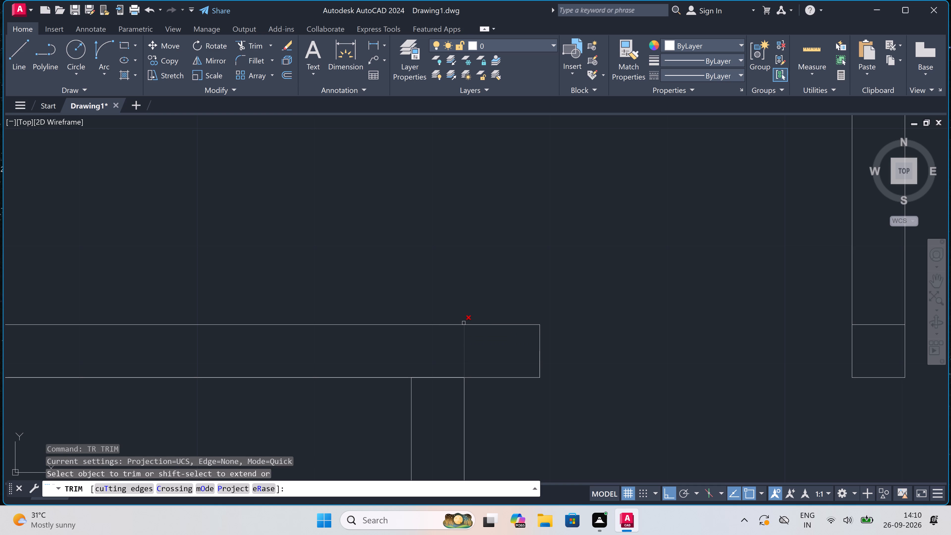
left_click(498, 312)
left_click(500, 412)
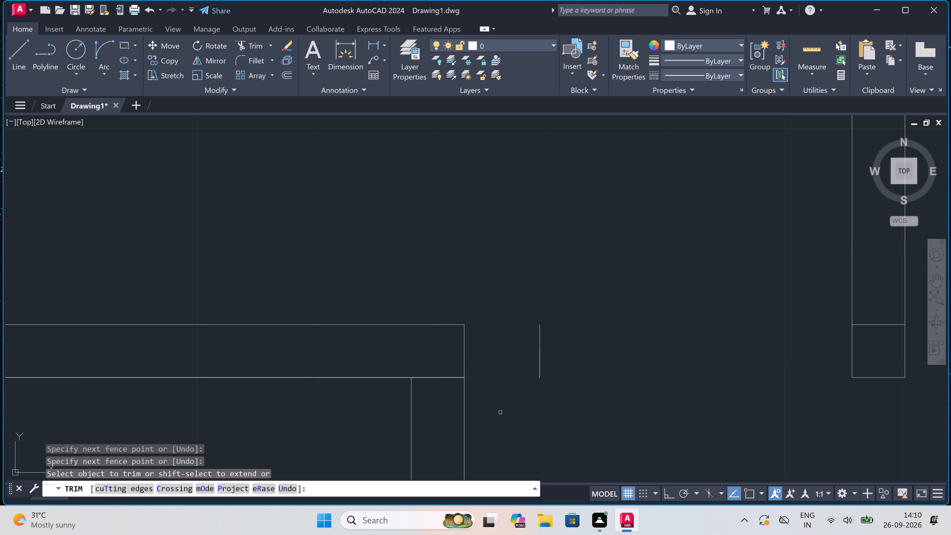
left_click(513, 342)
left_click(570, 349)
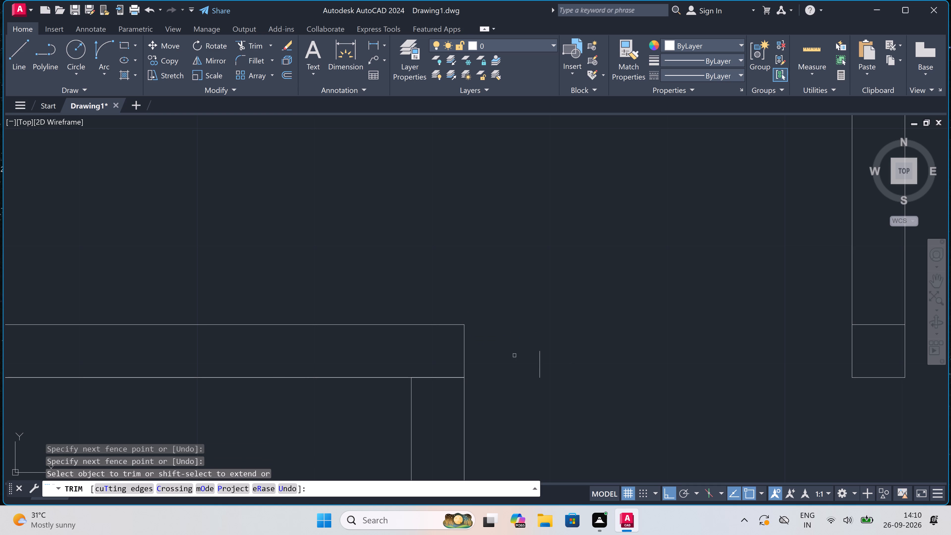
left_click(522, 360)
left_click(572, 369)
left_click(445, 362)
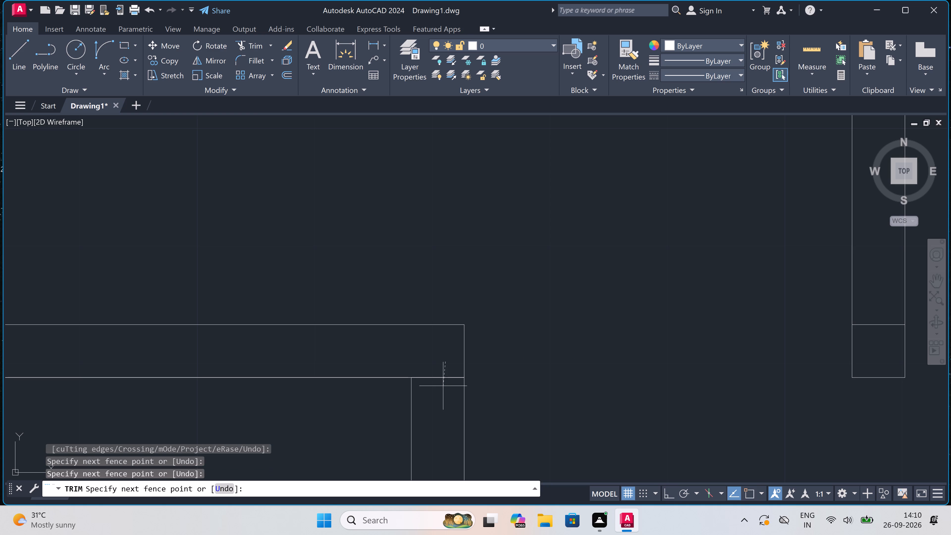
left_click(442, 403)
Trim the leftover short cross line near the lower end of the middle partition.
scroll(450, 378, "down", 4)
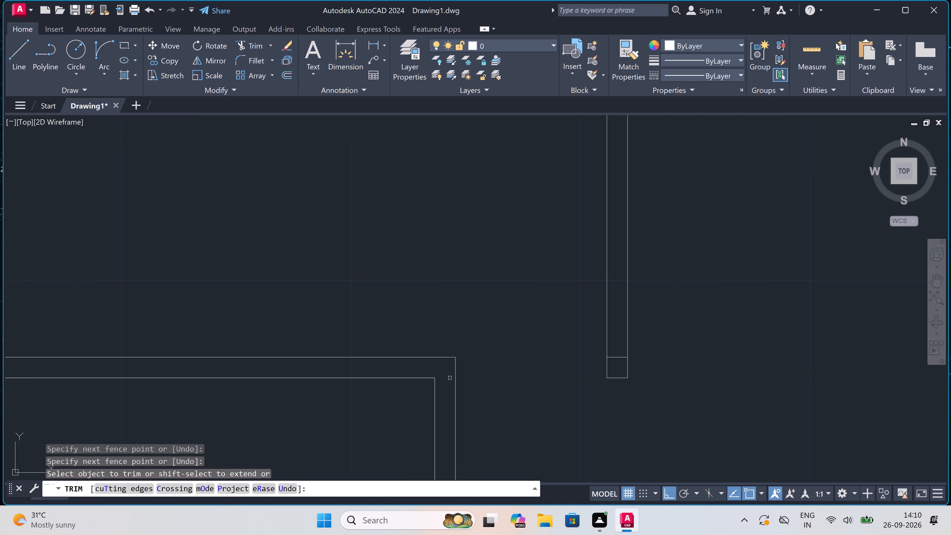
scroll(563, 355, "up", 1)
left_click(545, 364)
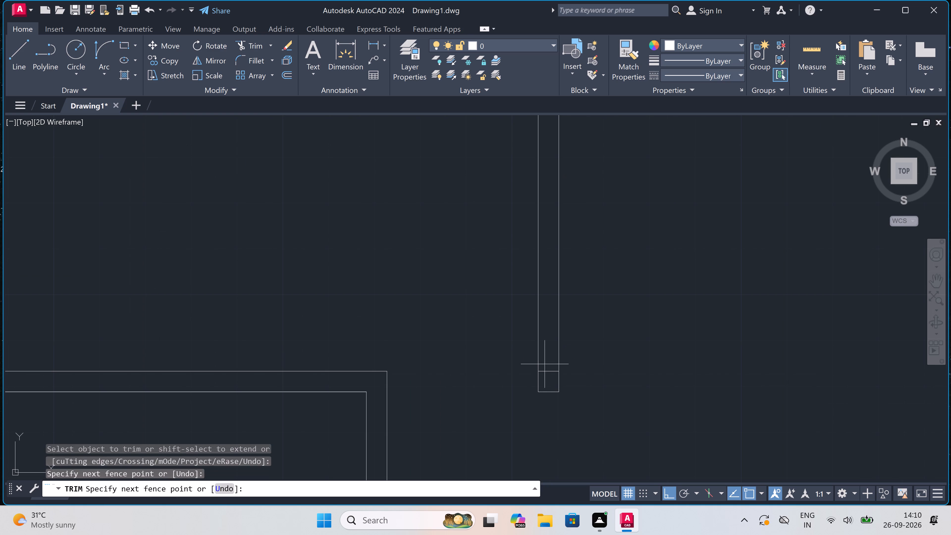
left_click(546, 379)
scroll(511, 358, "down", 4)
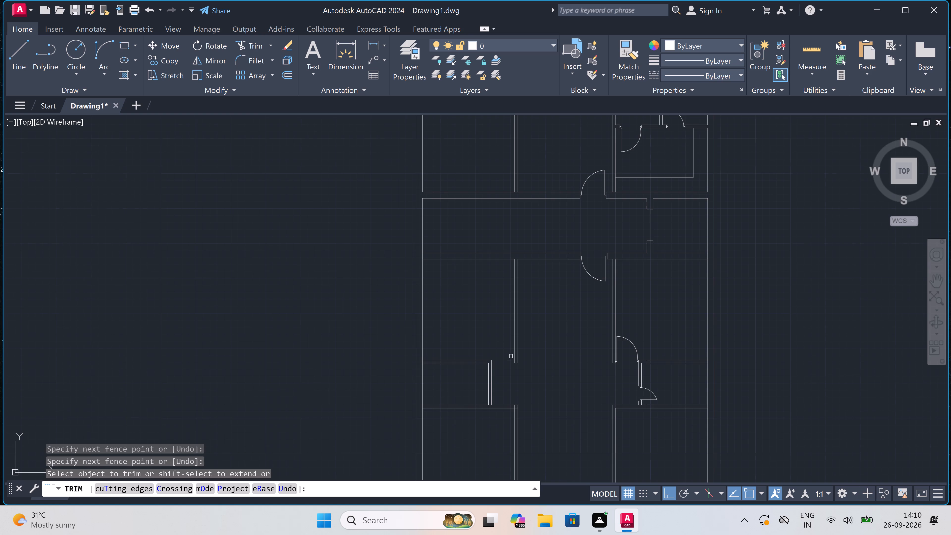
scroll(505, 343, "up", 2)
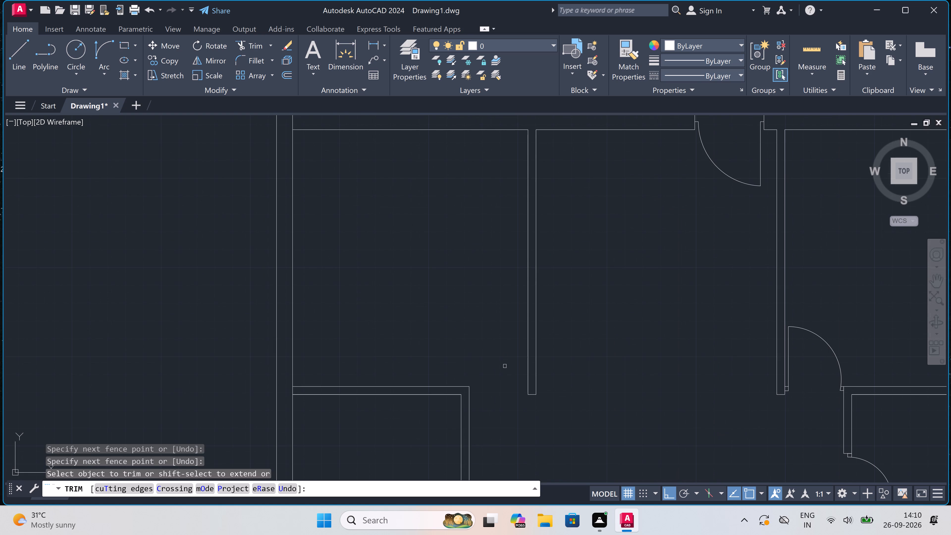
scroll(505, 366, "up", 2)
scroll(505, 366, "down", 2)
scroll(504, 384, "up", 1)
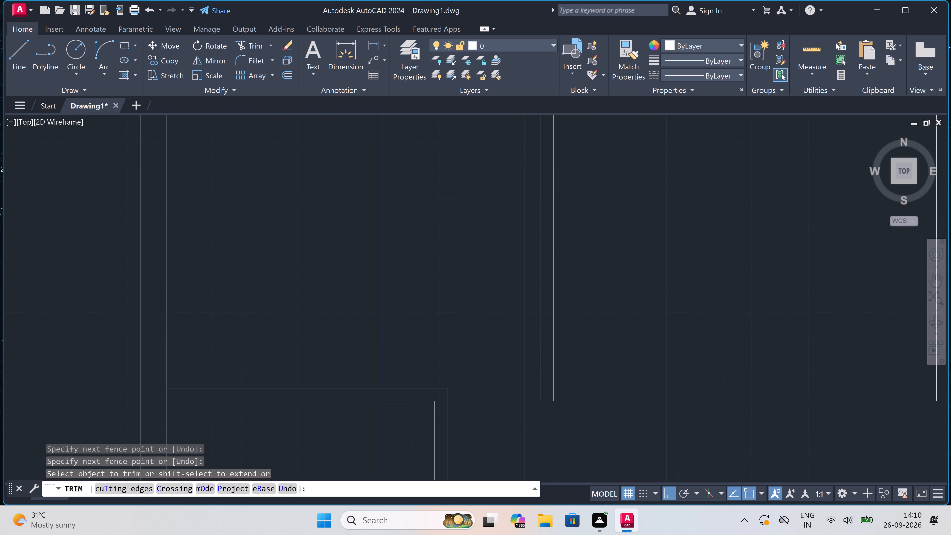
Draw a 2" door-stop line into the opening from the midpoint of the left upper partition's end face.
key("Escape")
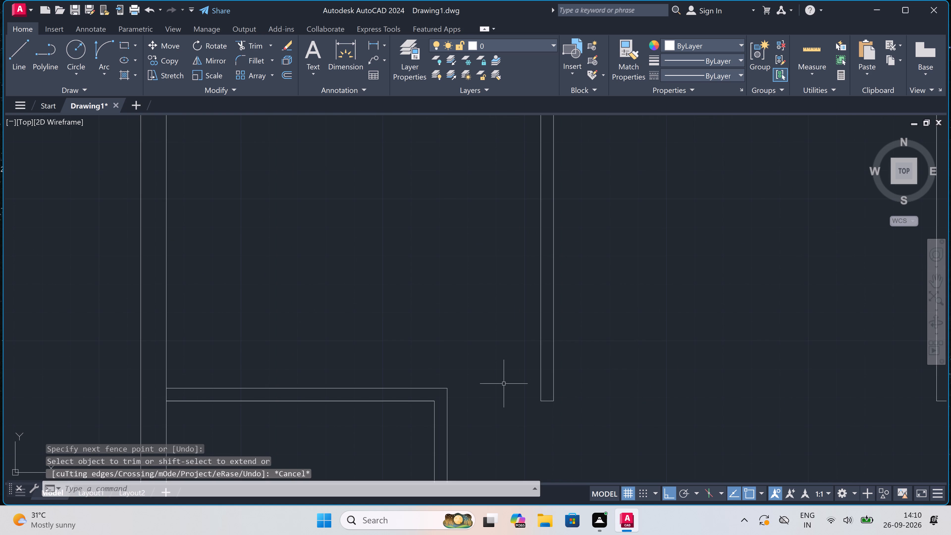
type("l")
key("space")
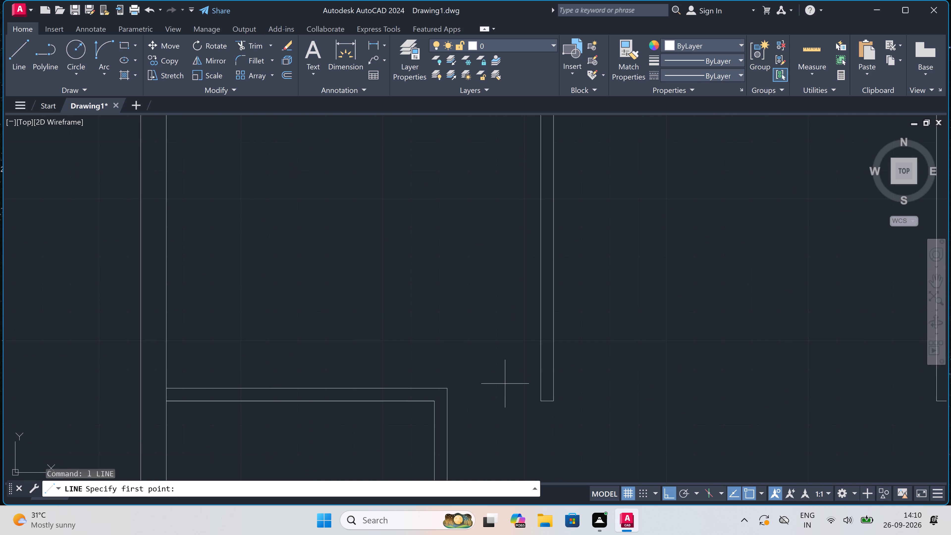
scroll(525, 388, "up", 1)
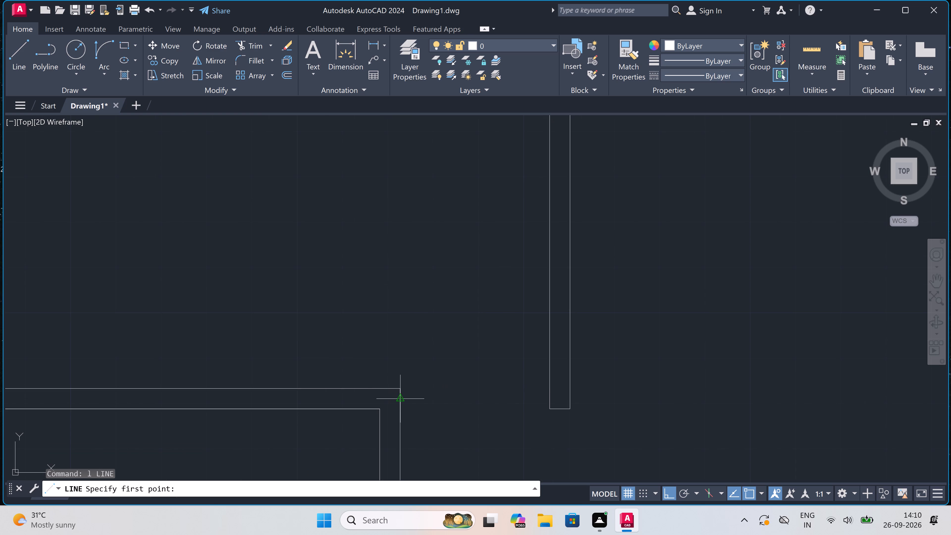
left_click_drag(396, 398, 400, 397)
type("2\"")
key("space")
key("Escape")
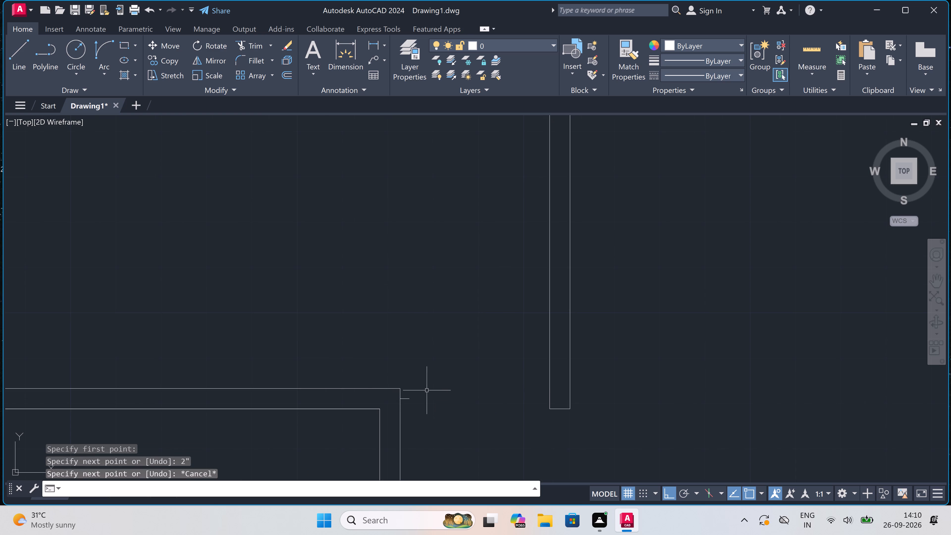
Draw the door's 2" stop line from the facing vertical partition, aligned with the opposite stop, and continue upward with a 3' leaf line.
key("space")
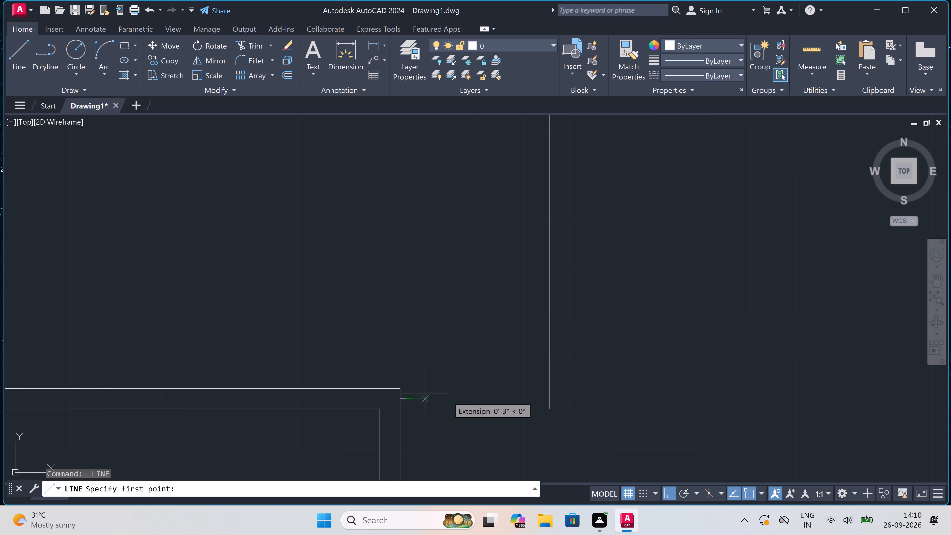
left_click(549, 397)
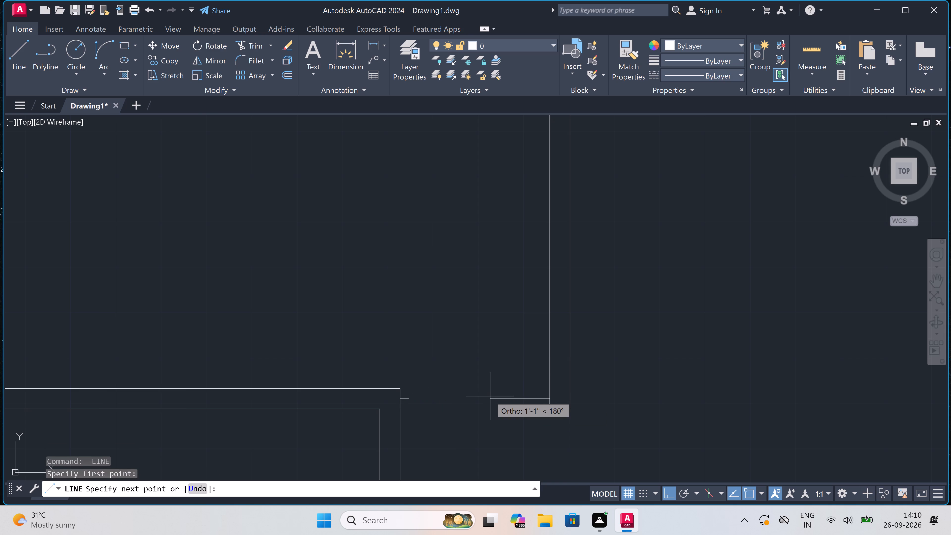
key("2")
type("\"")
key("space")
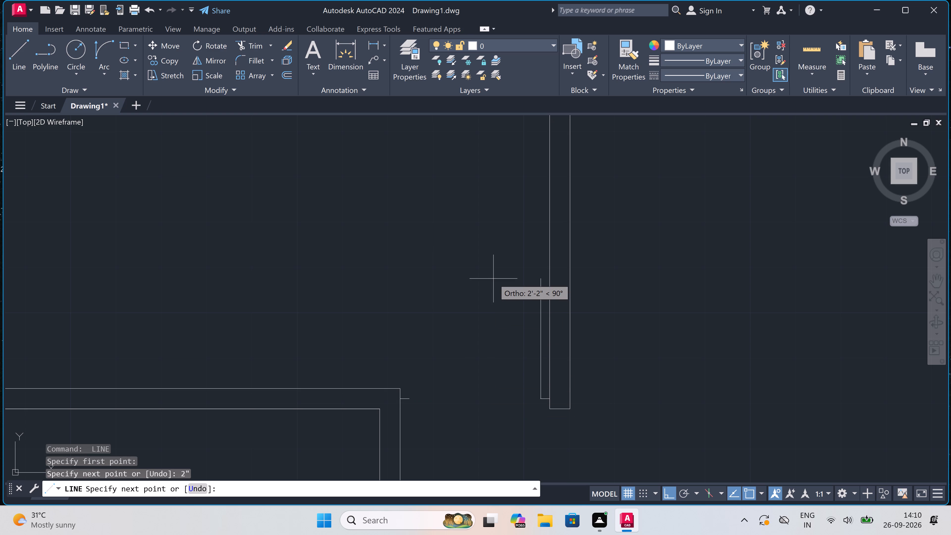
type("3'")
key("space")
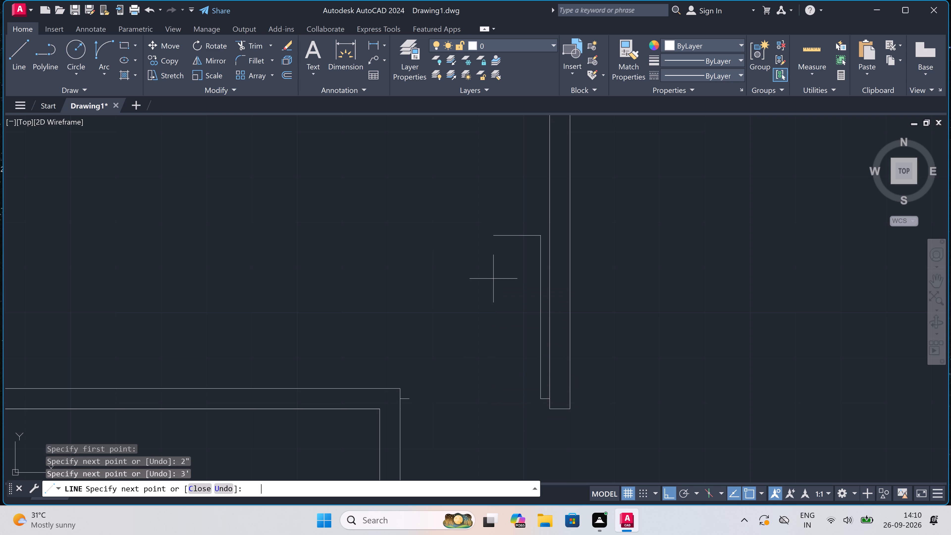
key("Escape")
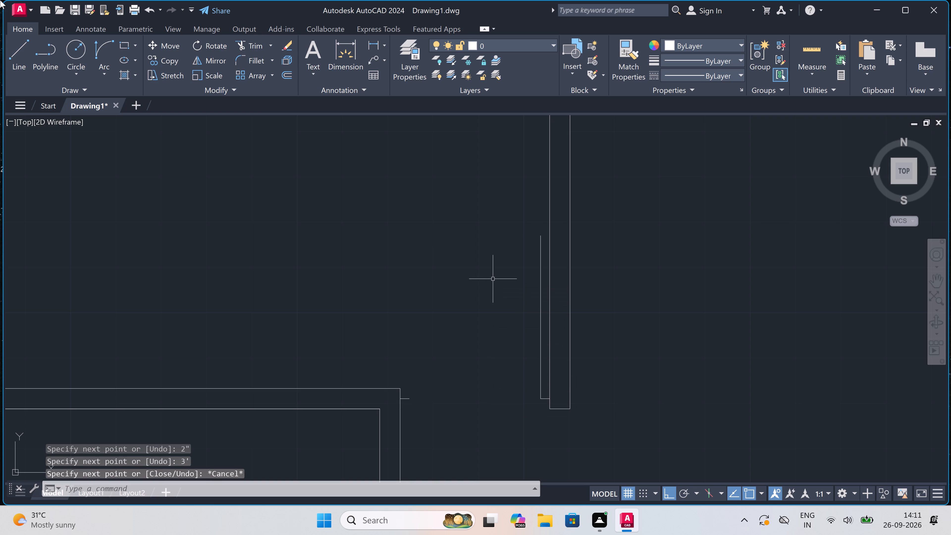
Draw the door swing arc from the end of the opposite 2" stop to the top of the 3' leaf.
left_click(97, 55)
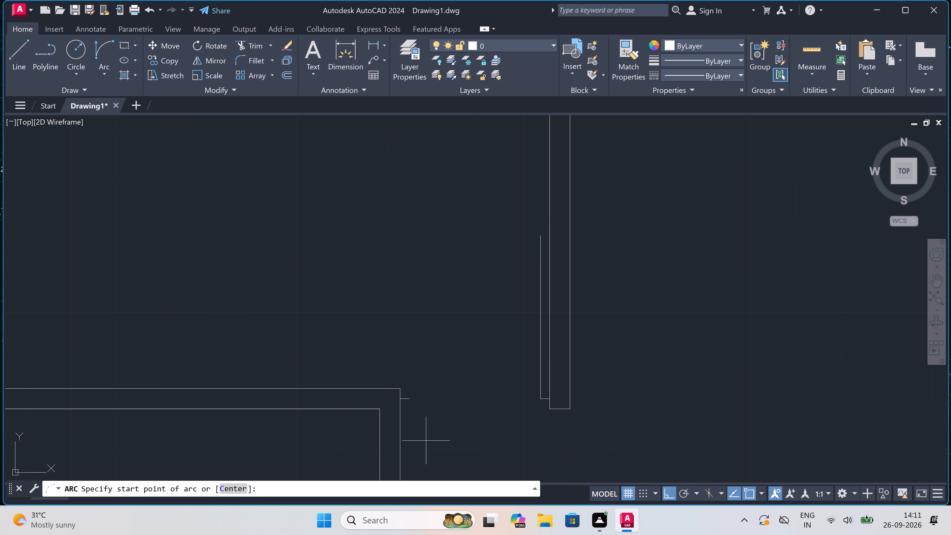
left_click(410, 398)
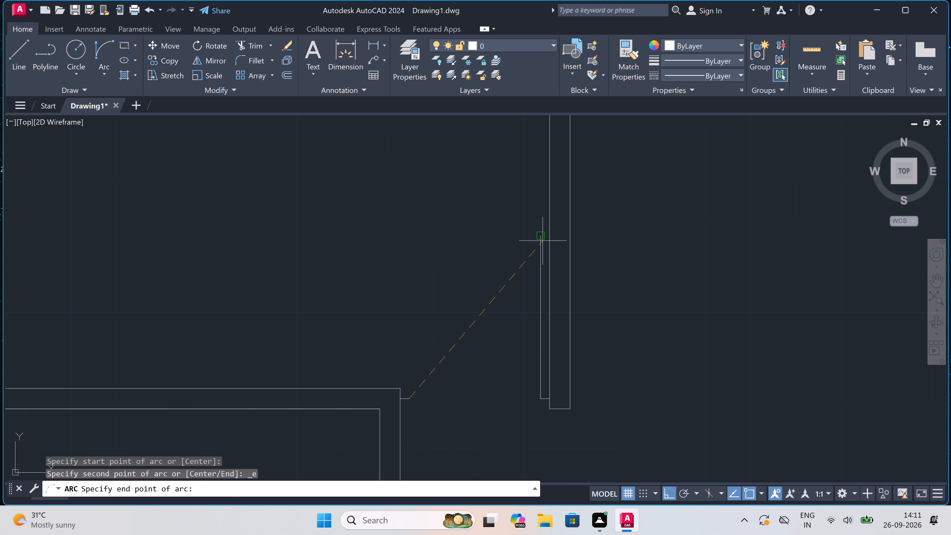
left_click(542, 236)
left_click(489, 238)
Draw a jamb line across the short vertical partition near its lower end, with a 2" stop upward from its midpoint and a 2' leaf into the small room.
scroll(489, 238, "down", 3)
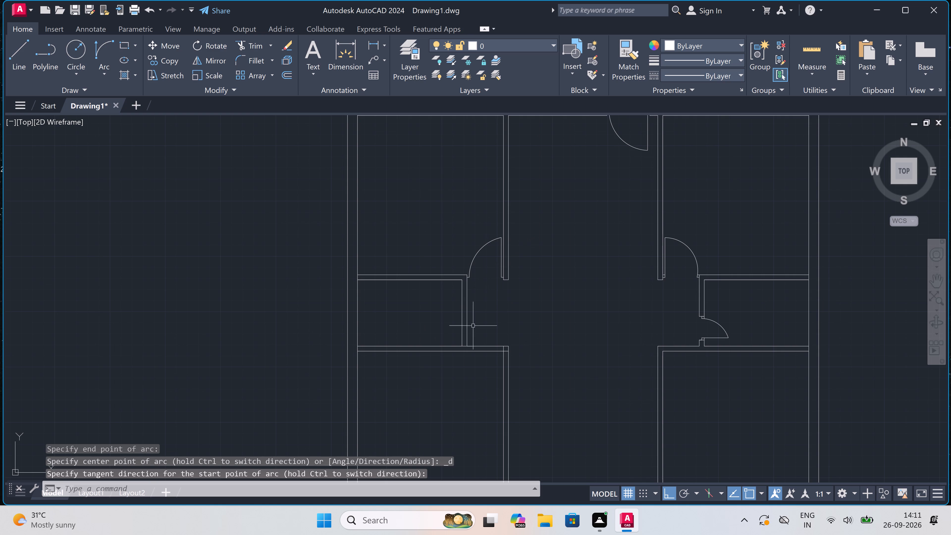
scroll(473, 329, "up", 1)
scroll(456, 344, "up", 4)
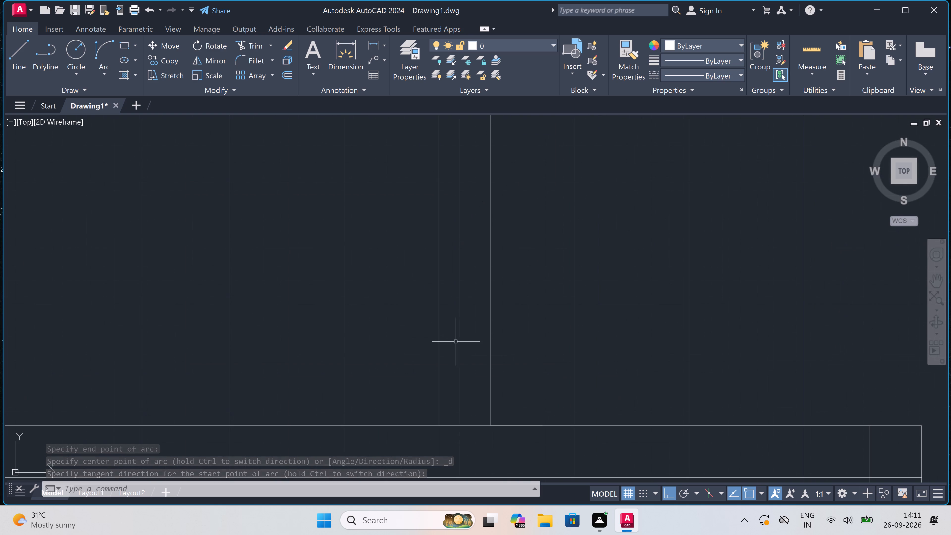
key("Escape")
type("l")
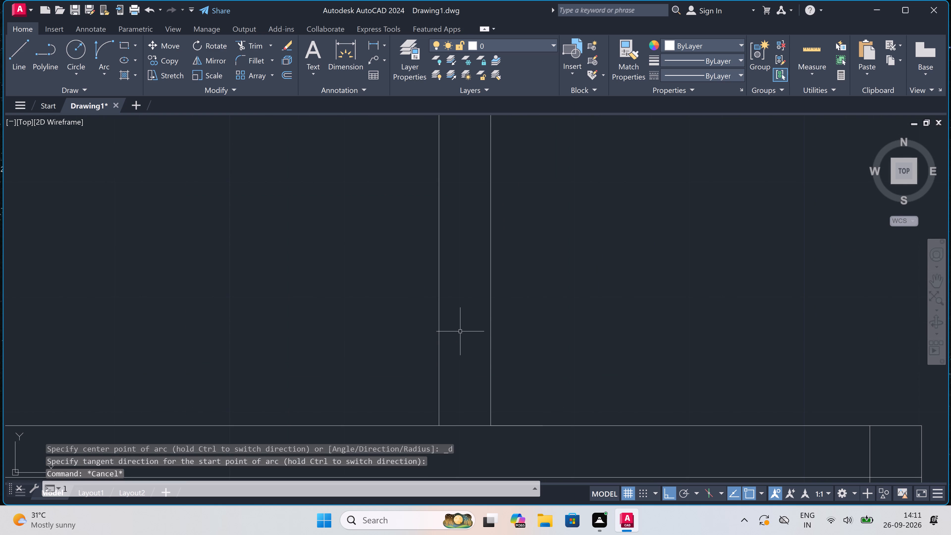
key("space")
scroll(460, 335, "down", 1)
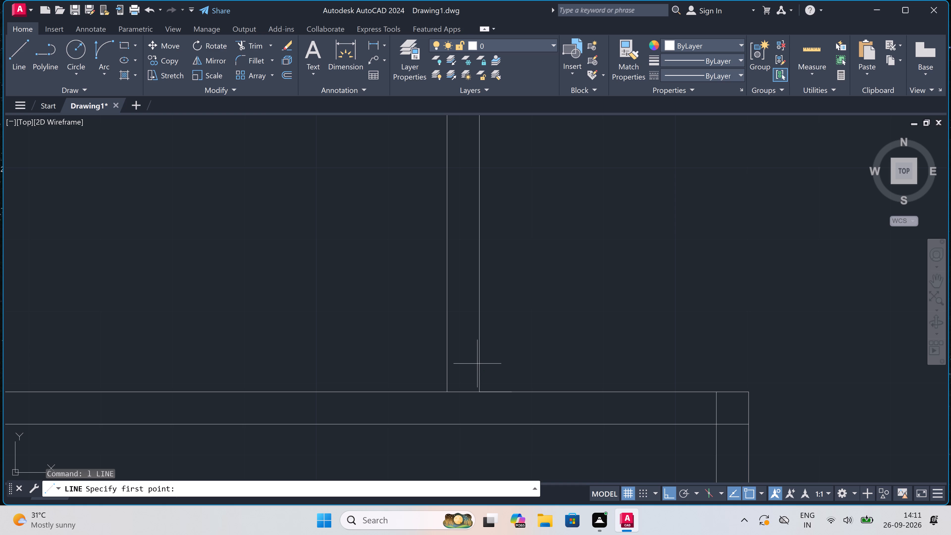
left_click(478, 361)
left_click(447, 359)
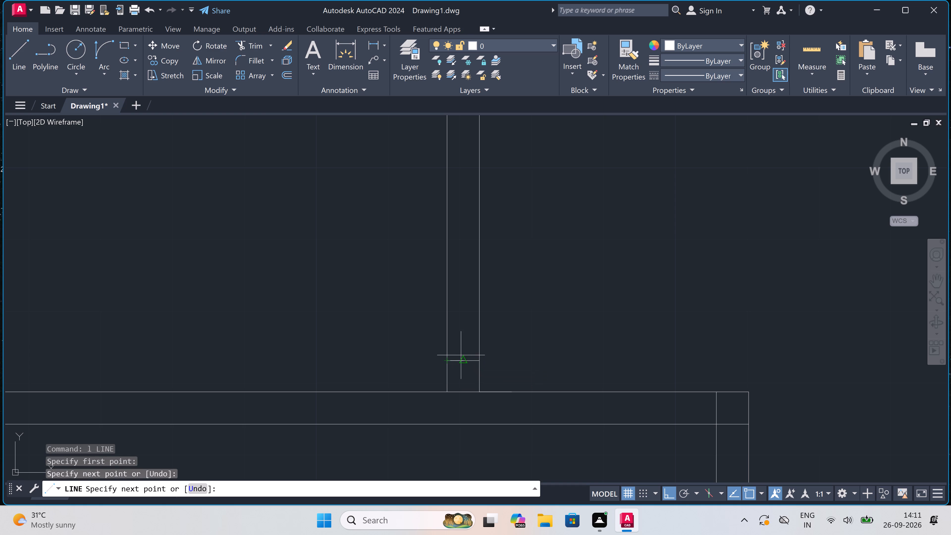
left_click(464, 359)
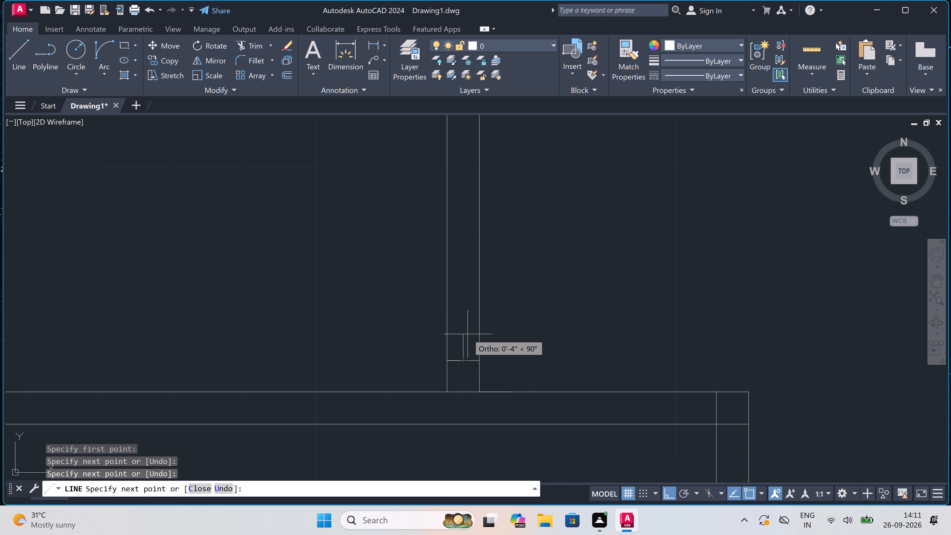
key("2")
type("\"")
key("space")
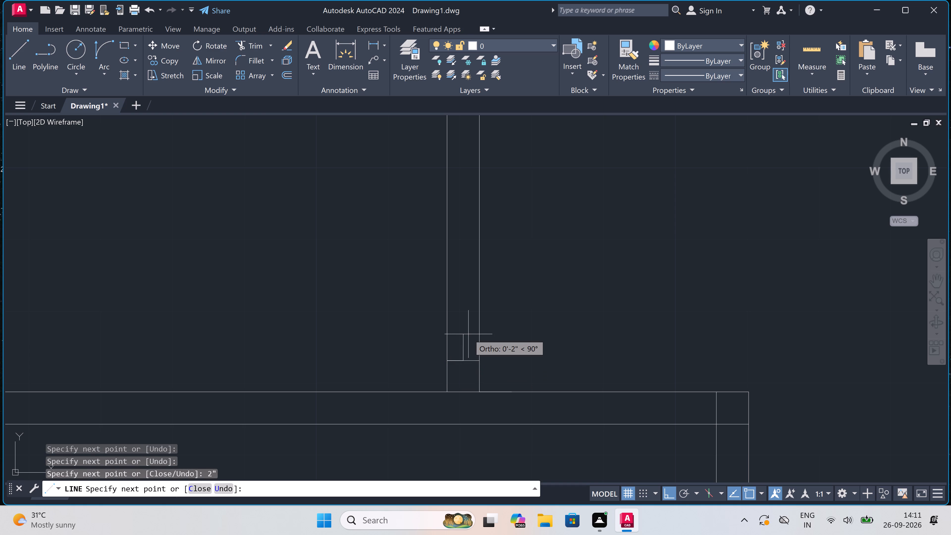
type("2'")
key("space")
key("Escape")
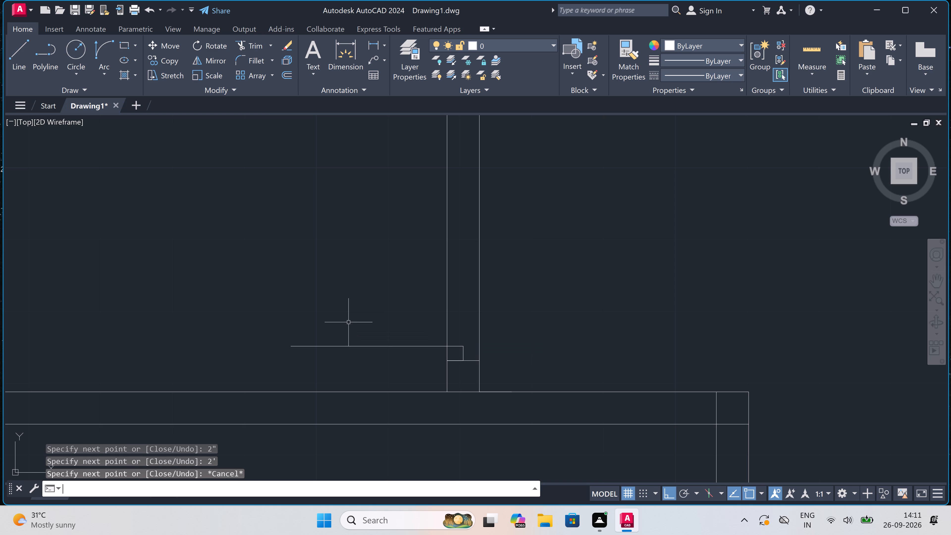
Draw the upper jamb line across the short vertical partition, with a 2" stop downward from its midpoint.
key("space")
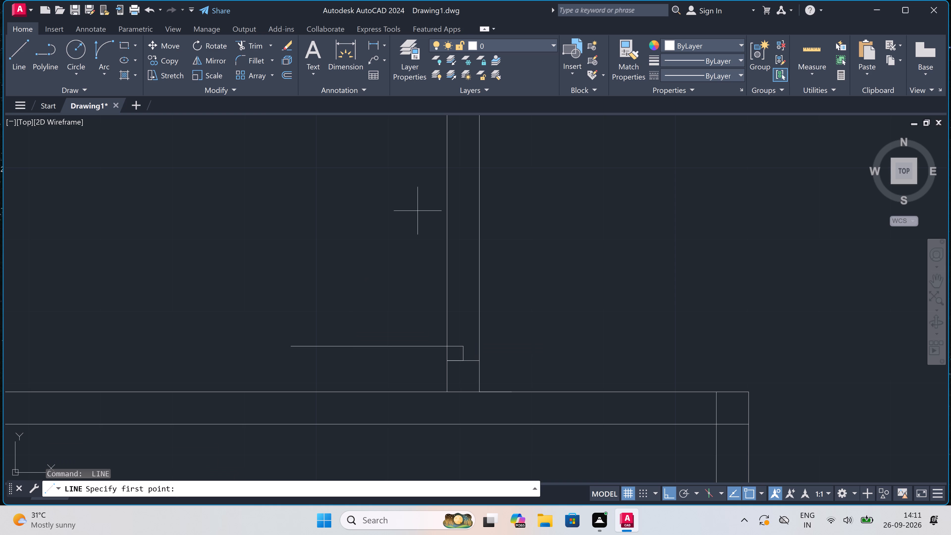
left_click(446, 208)
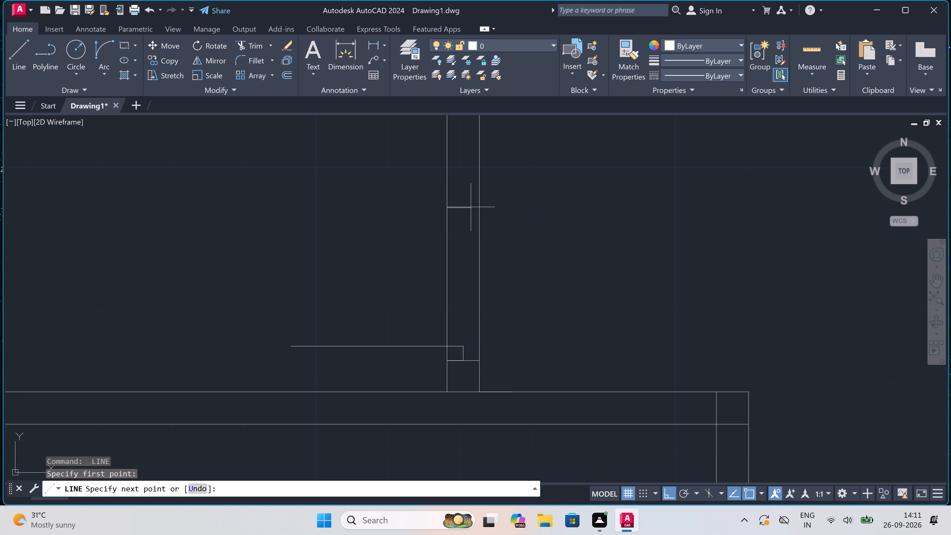
left_click(478, 208)
left_click(464, 205)
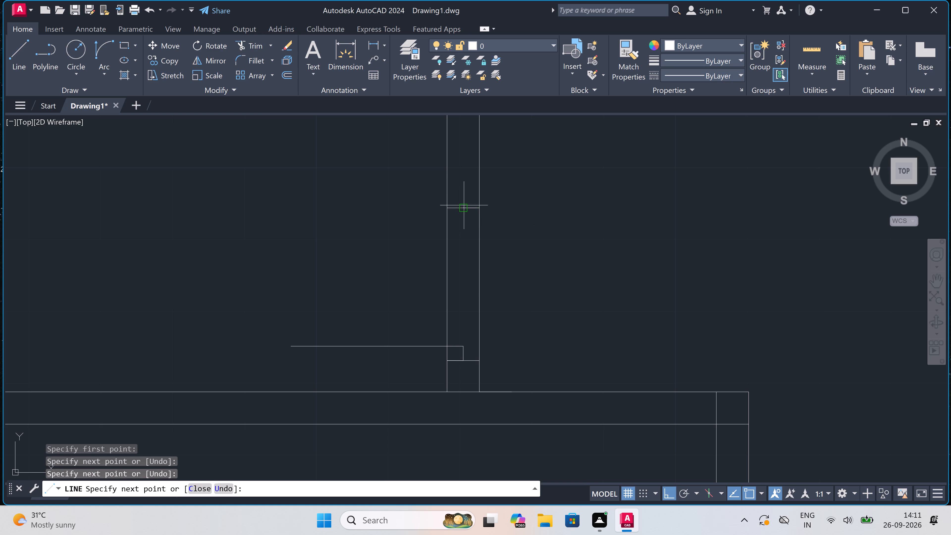
type("2\"")
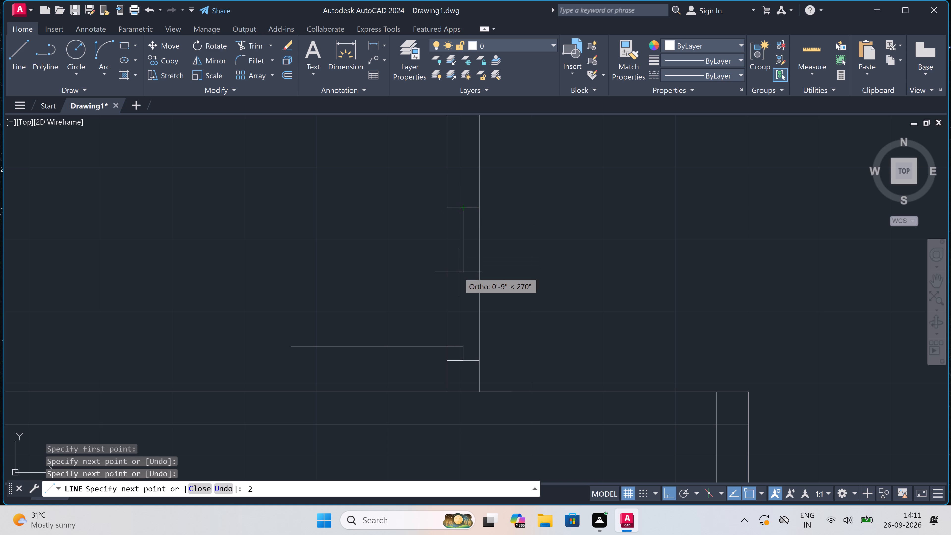
key("space")
key("Escape")
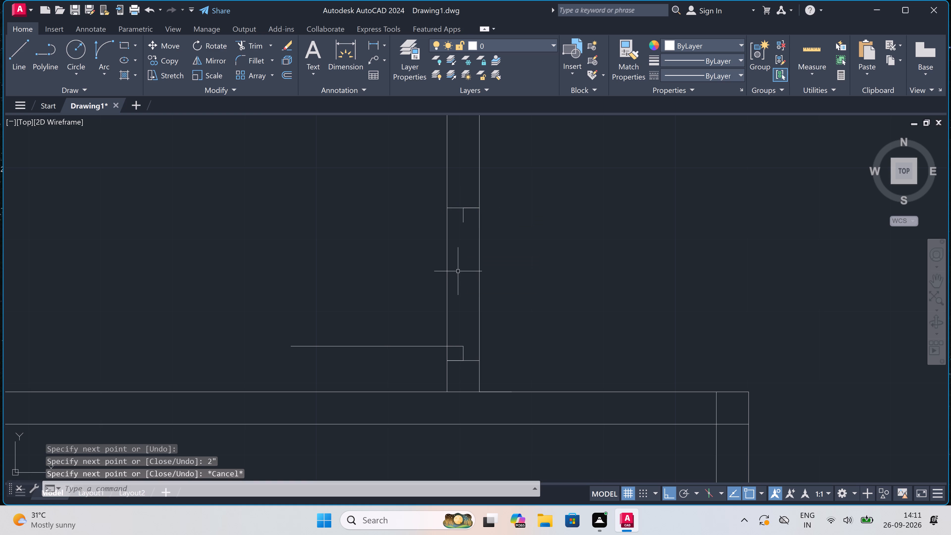
Draw the swing arc from the 2' leaf's free end to the end of the upper 2" stop.
left_click(109, 54)
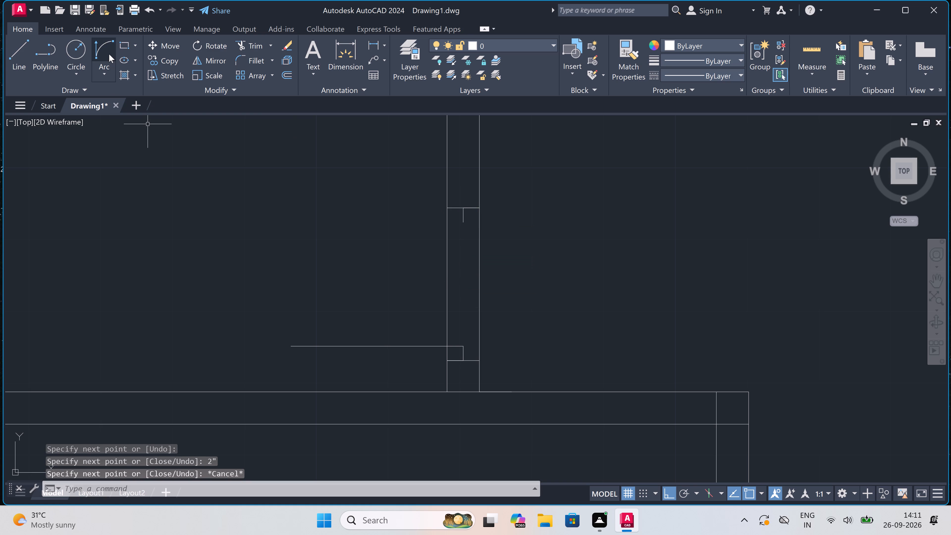
left_click(295, 349)
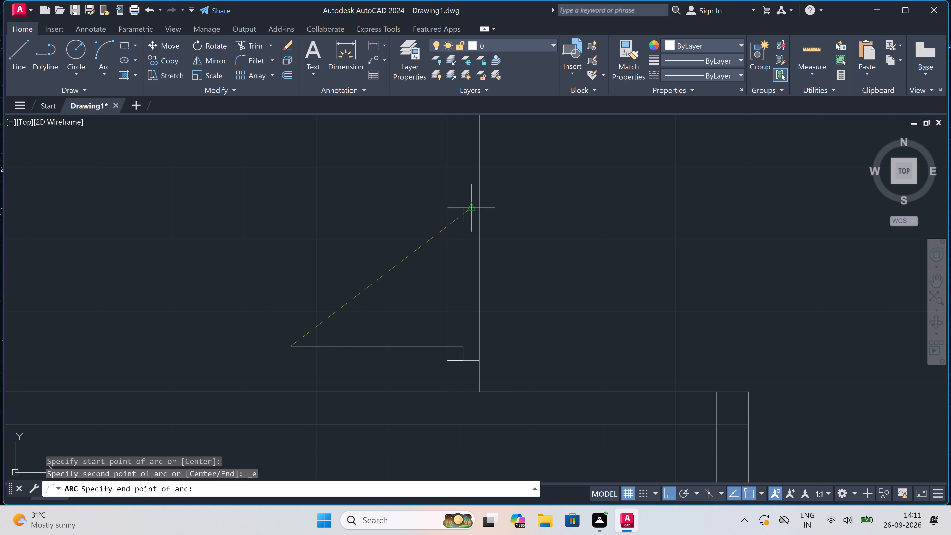
left_click(463, 222)
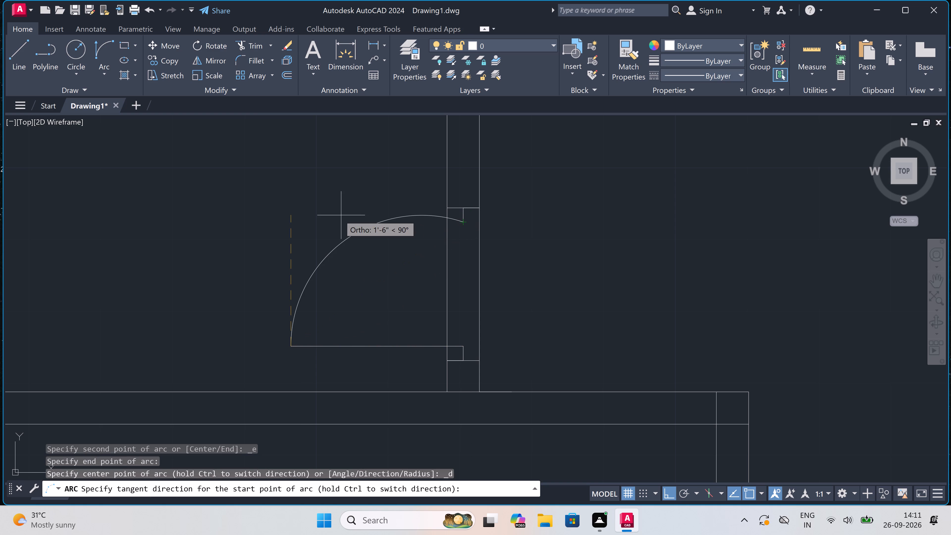
left_click(339, 215)
Trim both faces of the short vertical partition between the jamb lines to open the small room's doorway.
type("tr")
key("space")
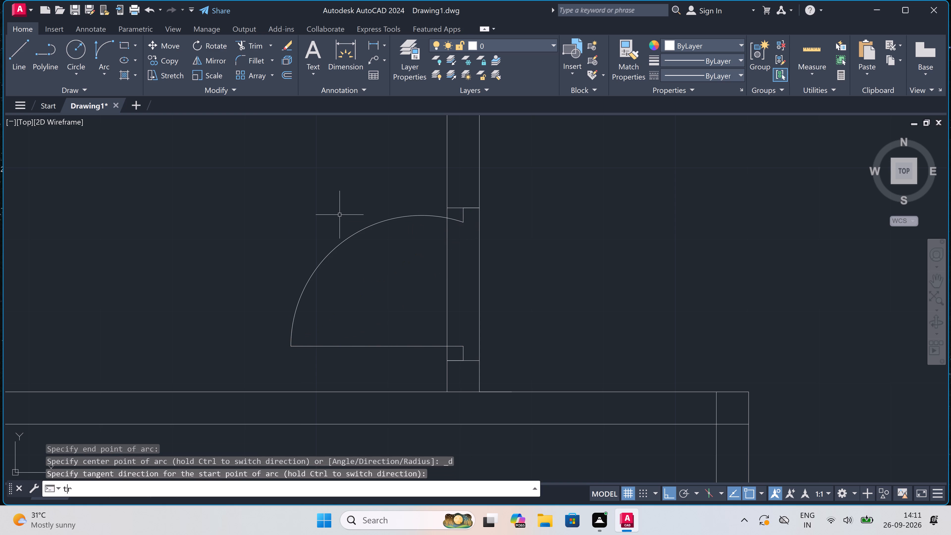
left_click_drag(404, 300, 406, 300)
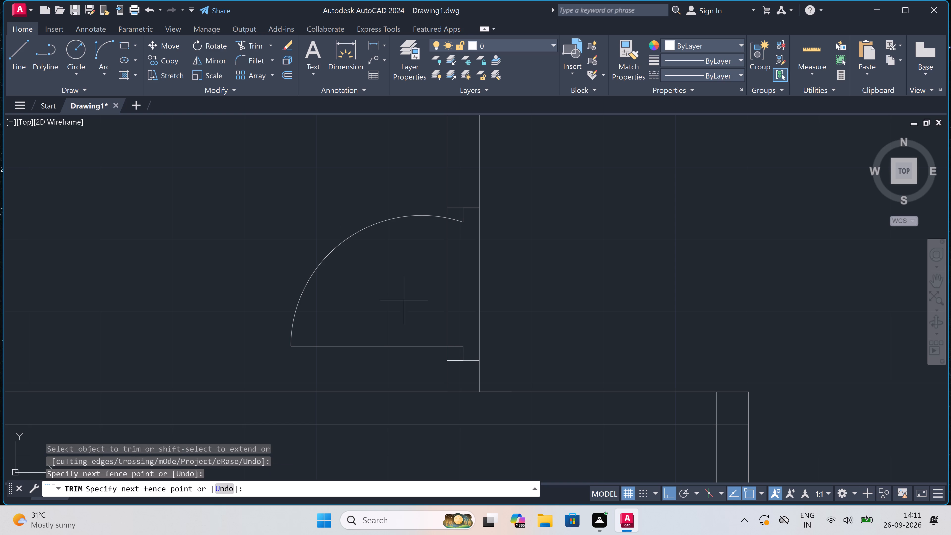
left_click(561, 296)
Trim the overlapping inner lines where the left lower horizontal partition meets the vertical partition, forming a clean corner.
scroll(492, 271, "down", 5)
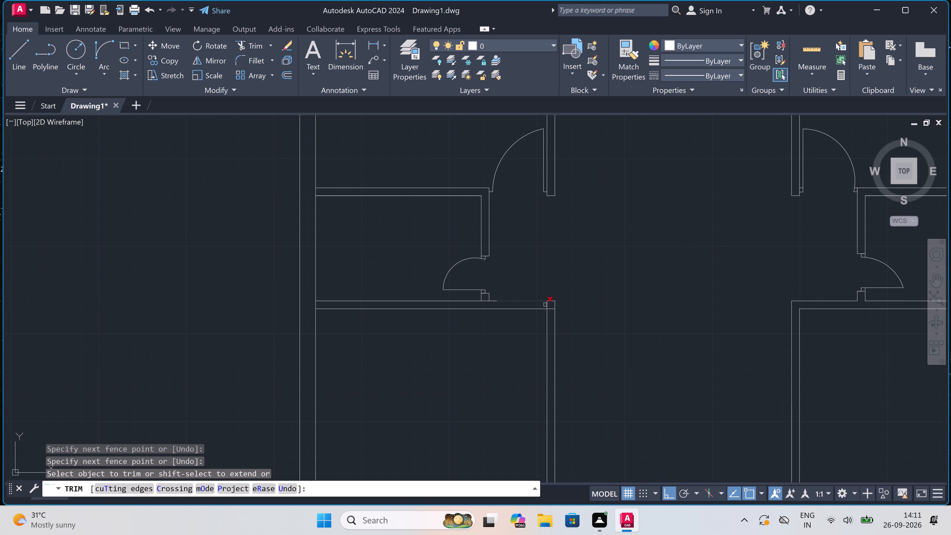
scroll(377, 426, "down", 3)
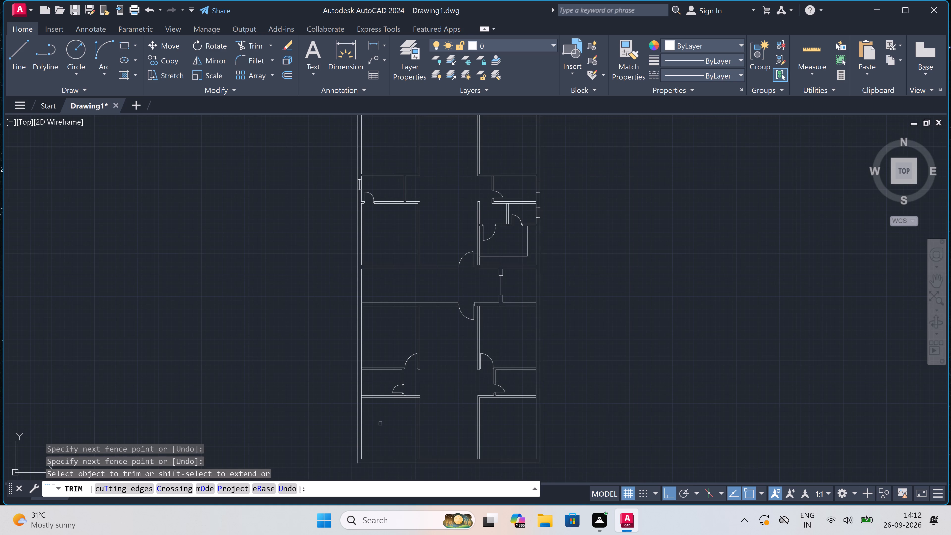
scroll(380, 424, "up", 2)
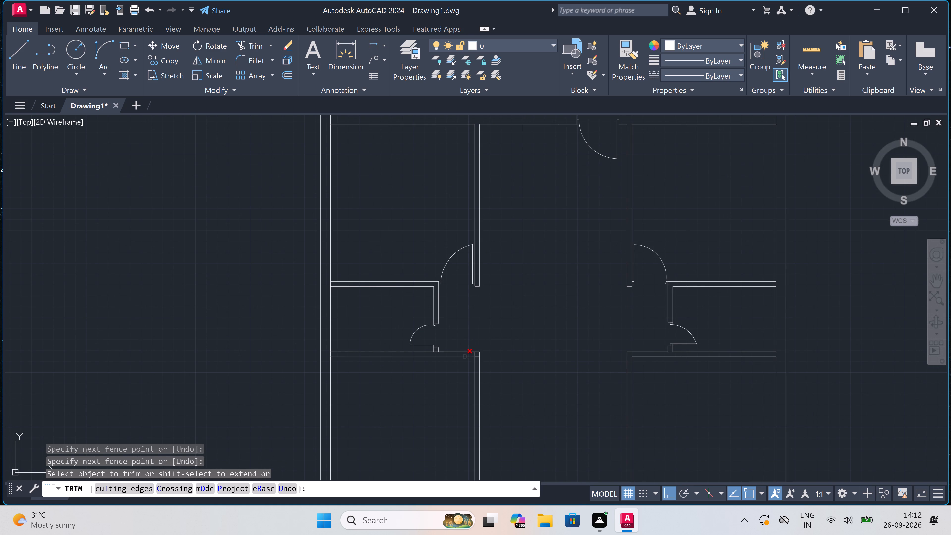
scroll(465, 357, "up", 4)
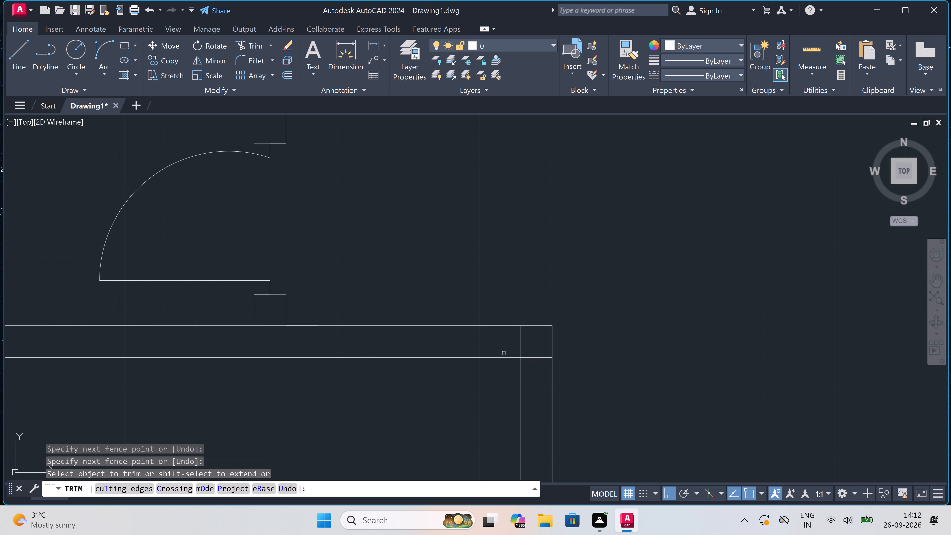
left_click(502, 347)
left_click(541, 346)
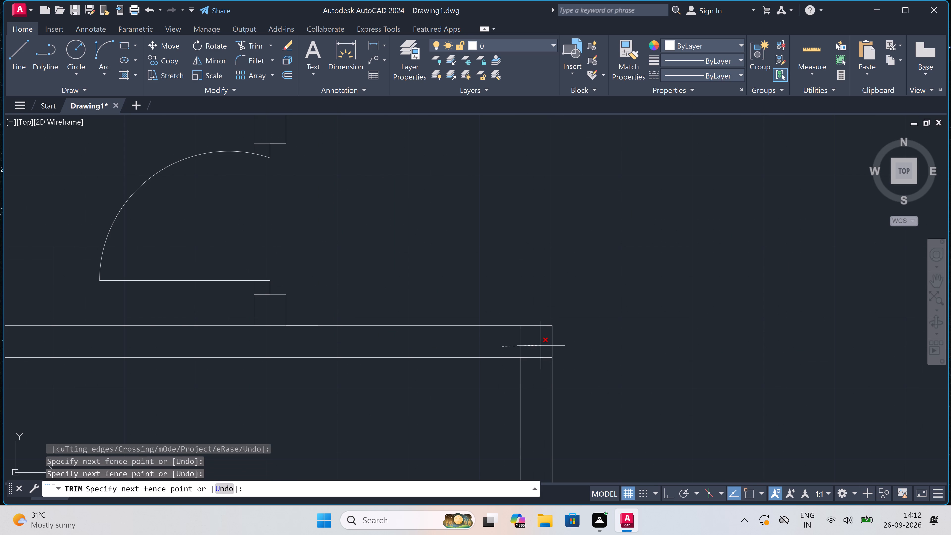
left_click(540, 344)
left_click(535, 399)
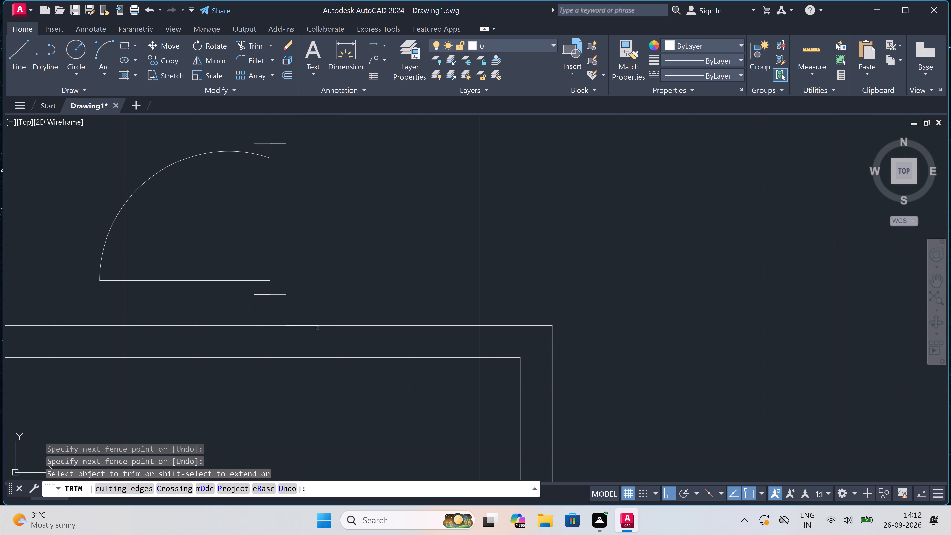
Trim the line segment closing the short vertical partition's base where it meets the left lower horizontal partition.
left_click(278, 322)
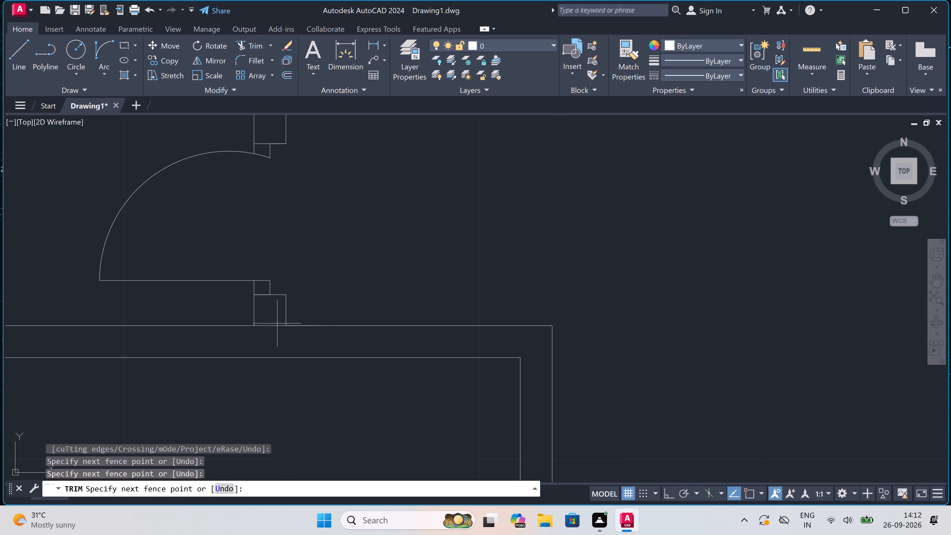
left_click(275, 330)
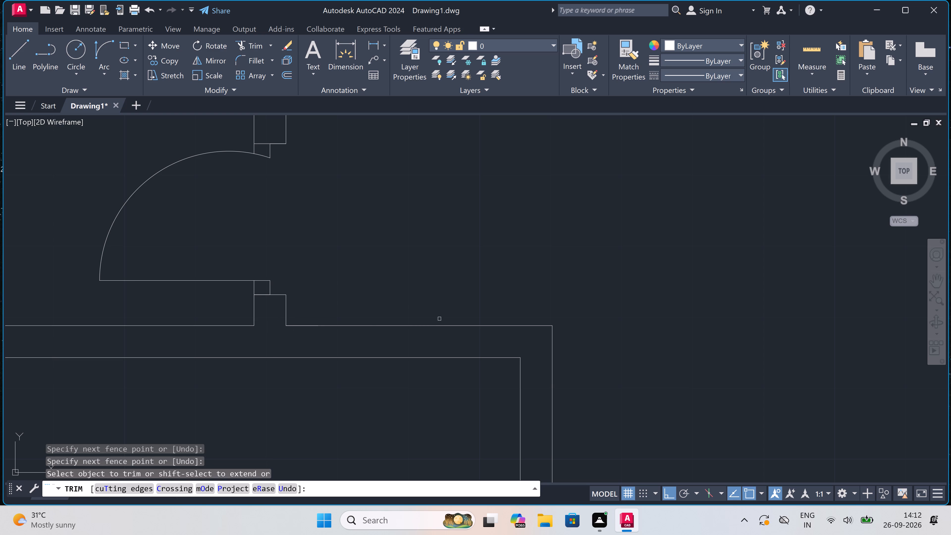
key("Escape")
Draw the upper jamb line across the lower-left room's vertical partition just below its corner, with a 2" downward stop from its midpoint and a 3' leaf into the room.
type("l")
key("space")
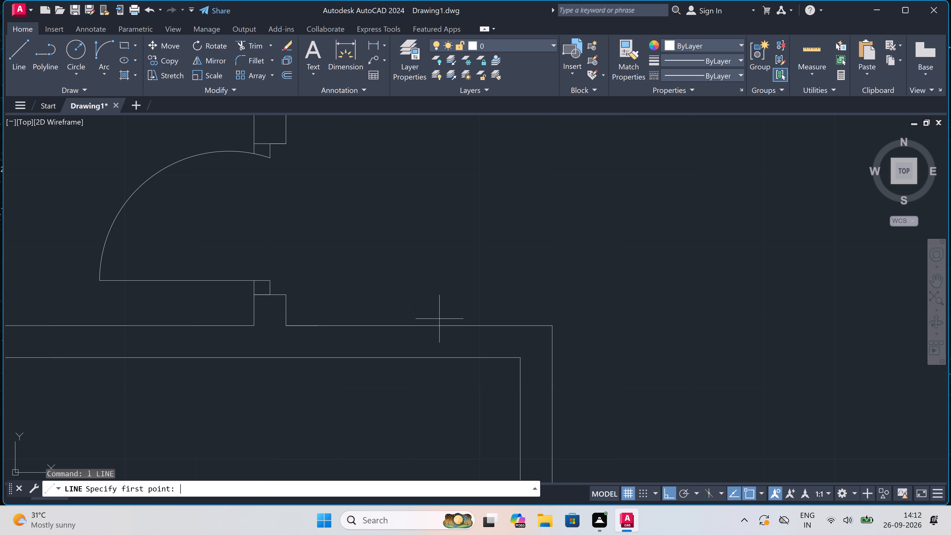
scroll(446, 305, "down", 3)
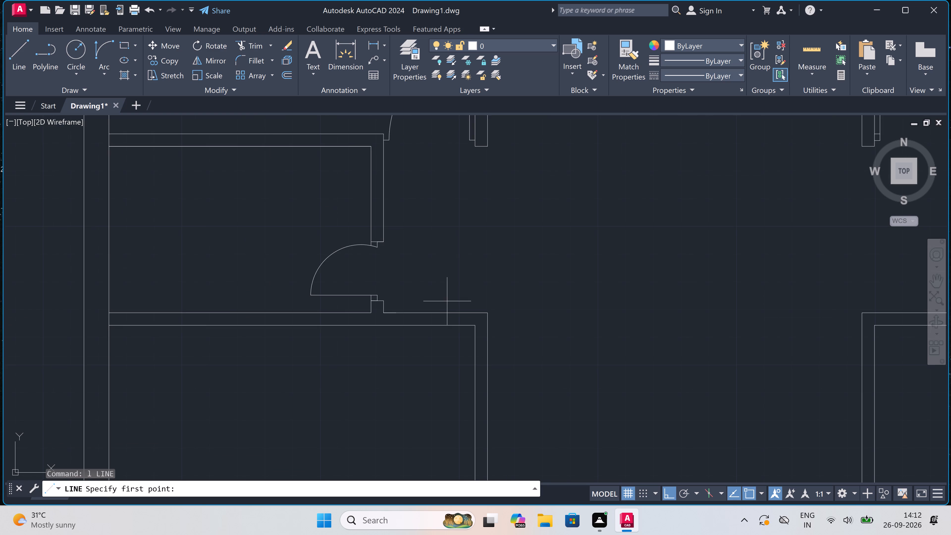
scroll(456, 316, "up", 3)
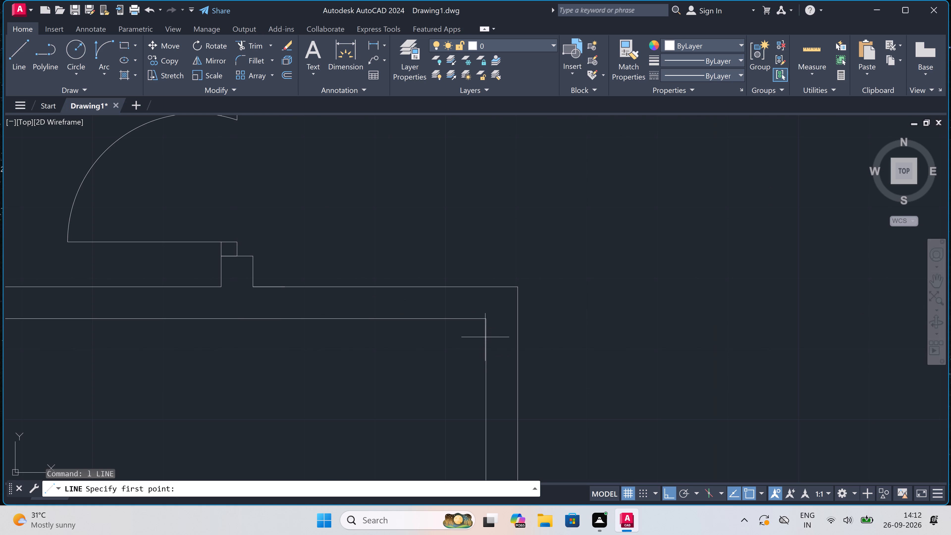
double_click(485, 345)
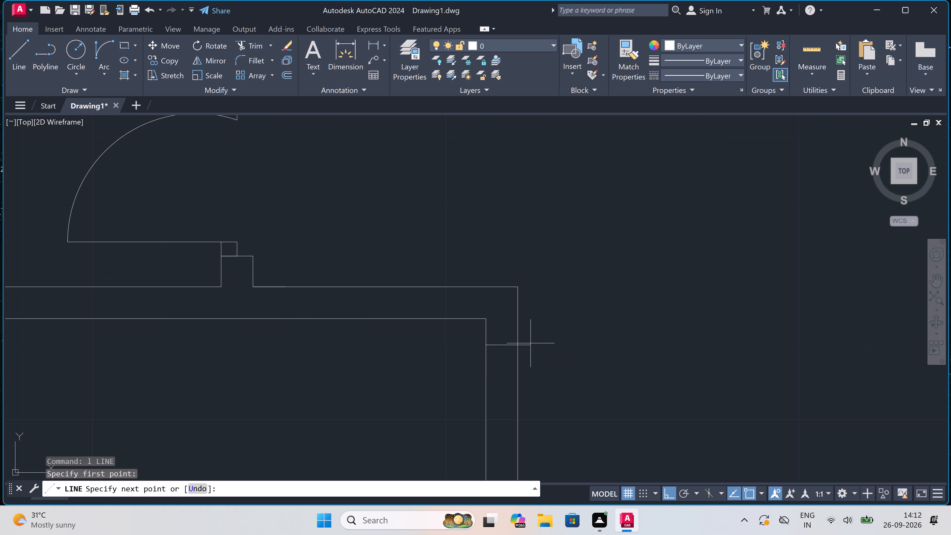
left_click(512, 344)
left_click(504, 344)
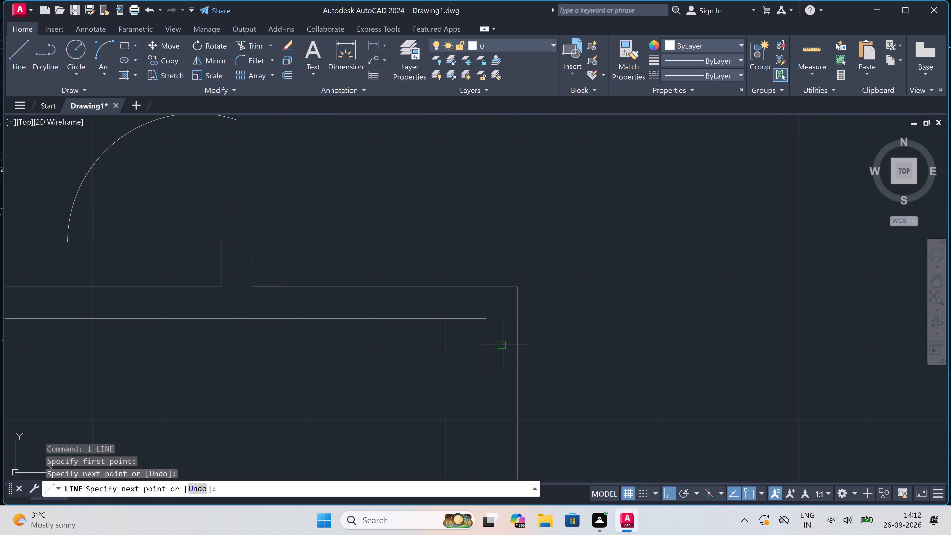
key("2")
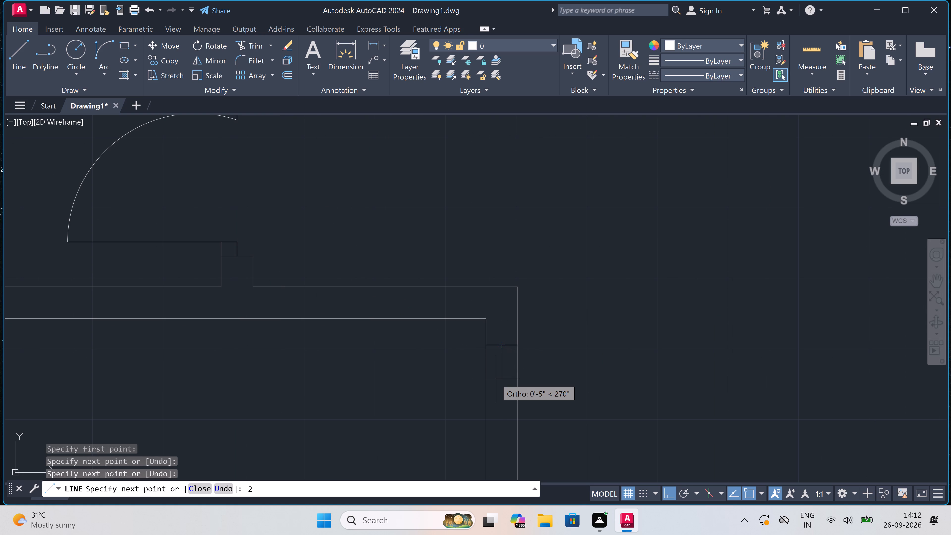
key("shift+quotedbl")
key("space")
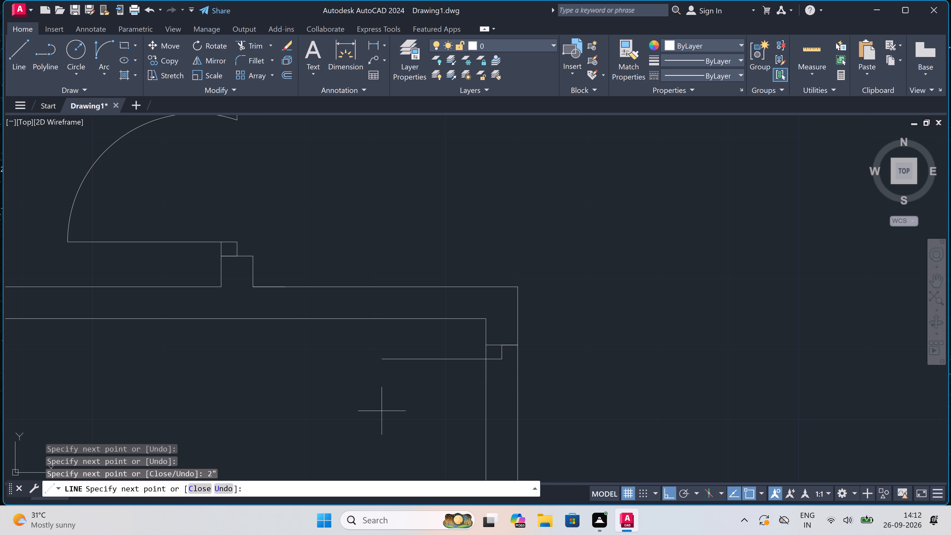
type("3'")
key("space")
key("Escape")
Draw the lower jamb line across the lower-left room's vertical partition, with a 2" stop upward from its midpoint.
key("space")
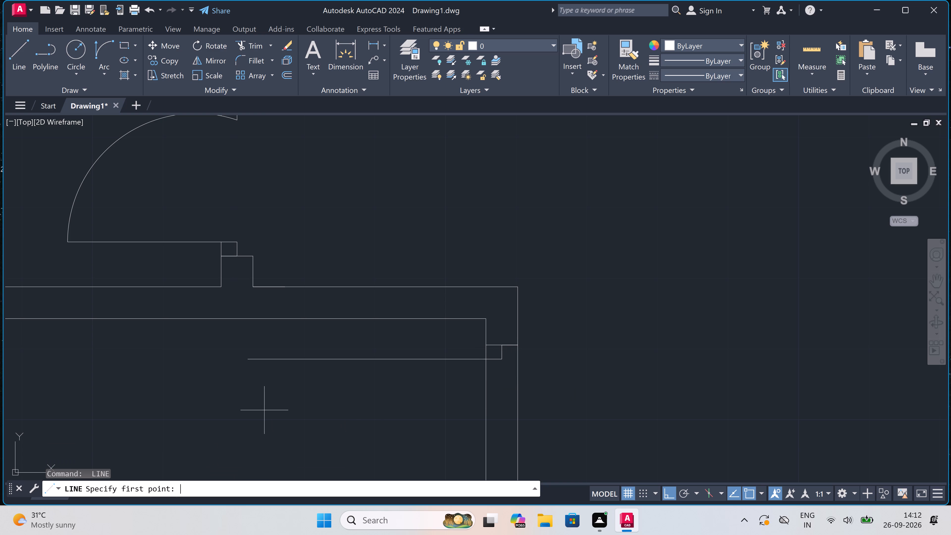
scroll(321, 332, "down", 2)
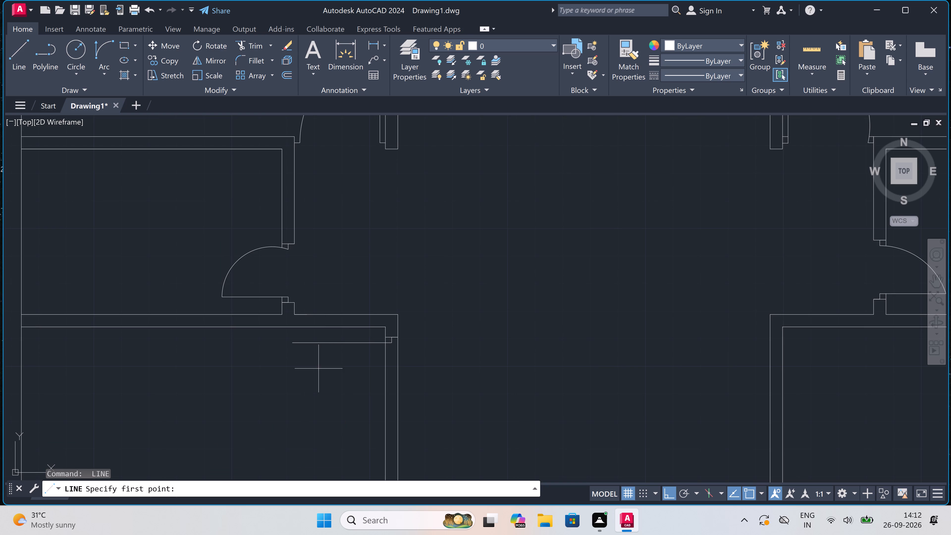
scroll(384, 306, "down", 3)
scroll(354, 351, "up", 3)
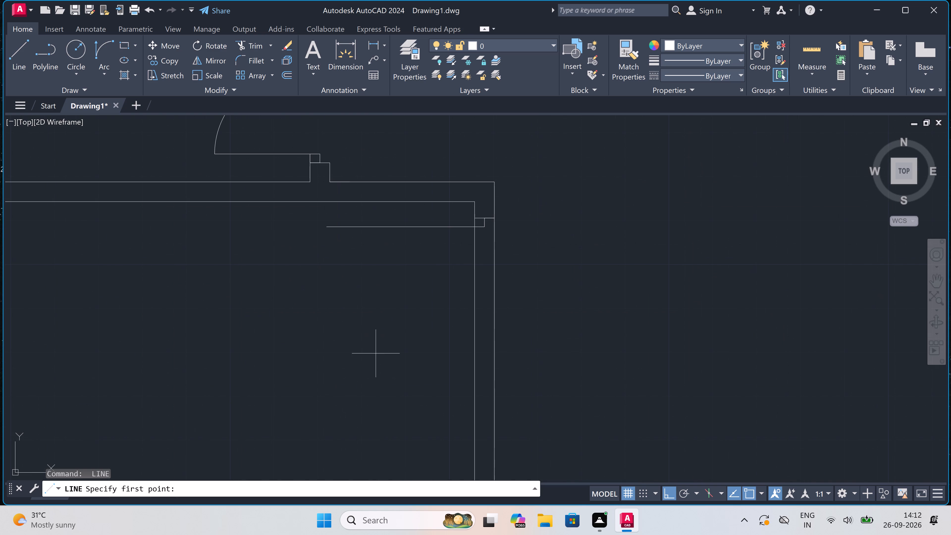
left_click(474, 349)
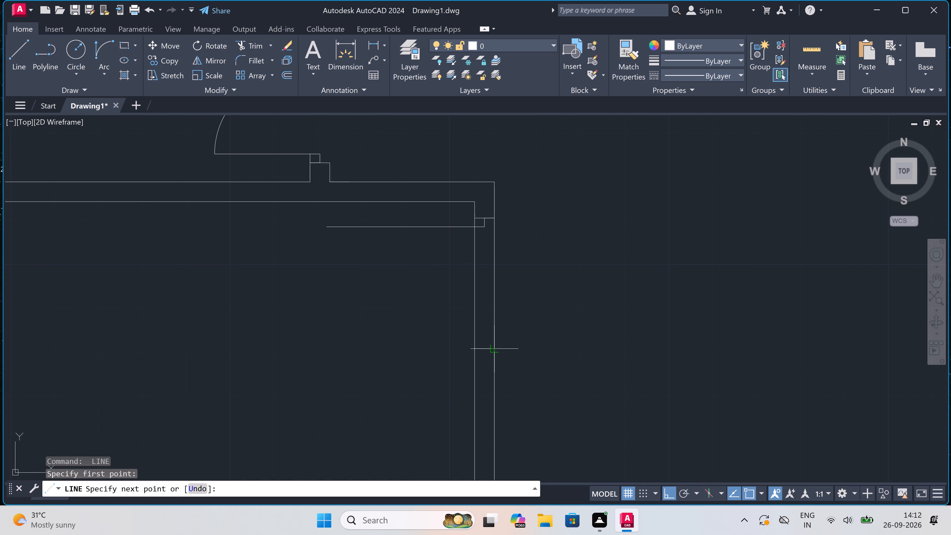
left_click(492, 351)
left_click(482, 350)
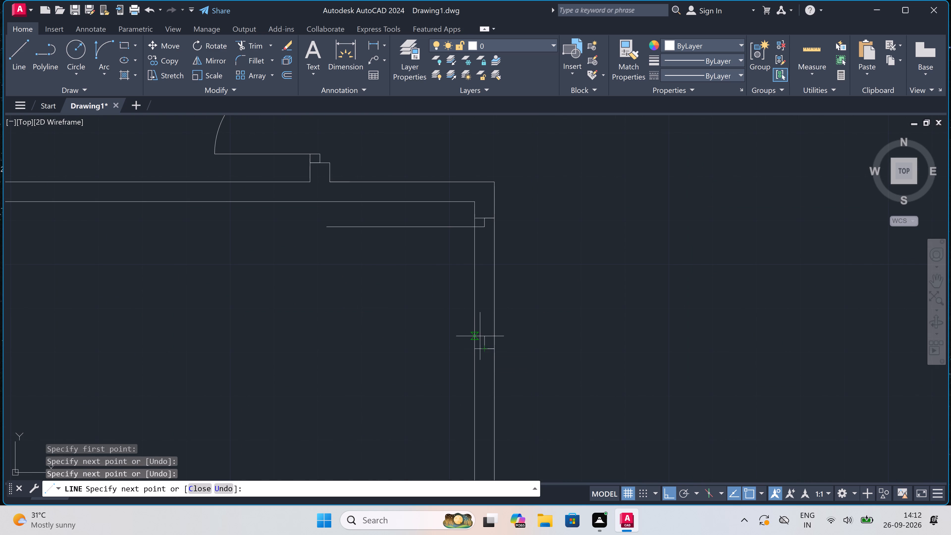
type("2\"")
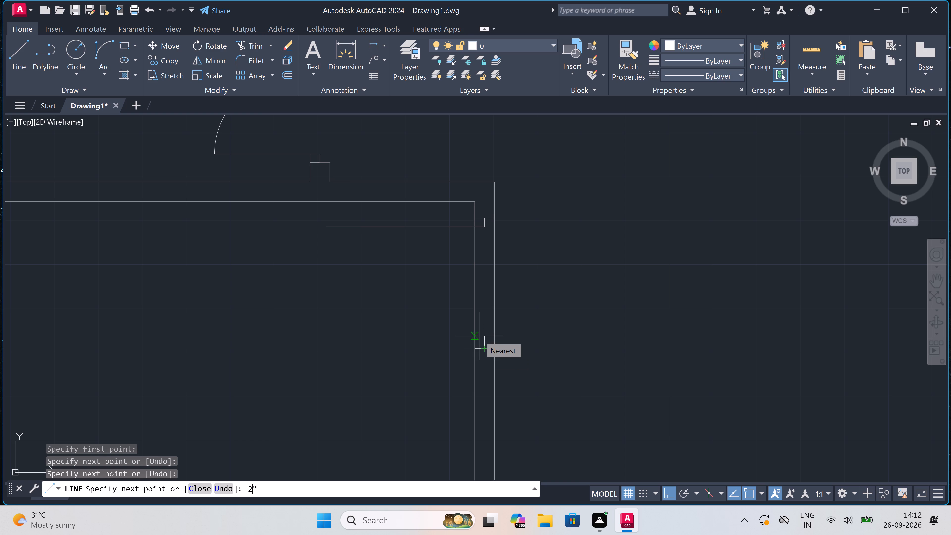
key("space")
key("Escape")
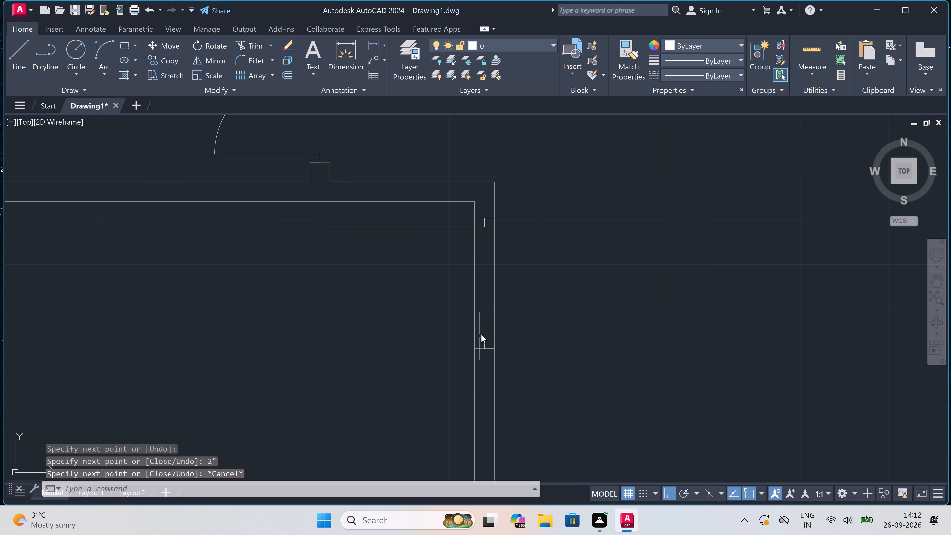
Draw the door swing arc from the lower-left room's 3' leaf end to the end of the lower 2" stop.
left_click(102, 44)
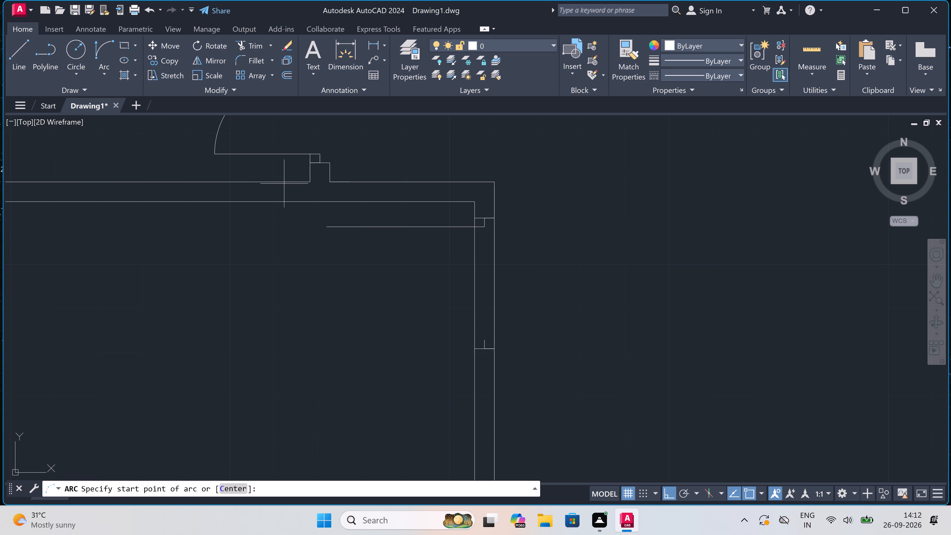
left_click(330, 226)
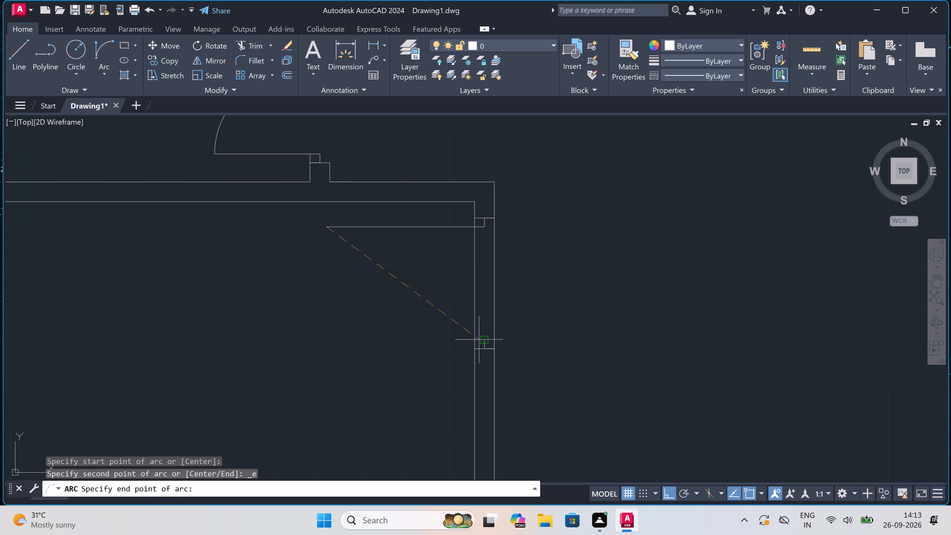
left_click(487, 341)
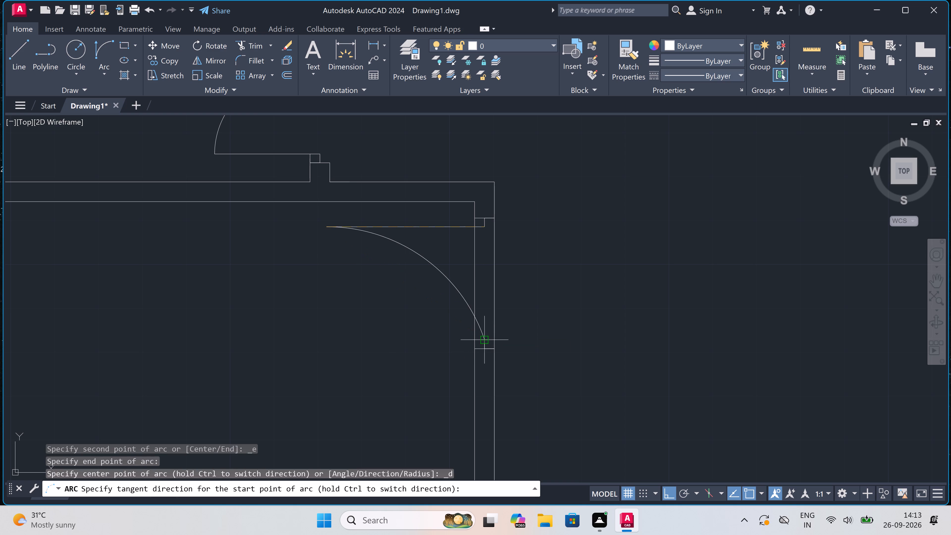
left_click(372, 383)
Draw the upper jamb line across the lower-right room's vertical partition below its corner, with a 2" downward midpoint stop and a 3' leaf into the room.
scroll(424, 268, "down", 7)
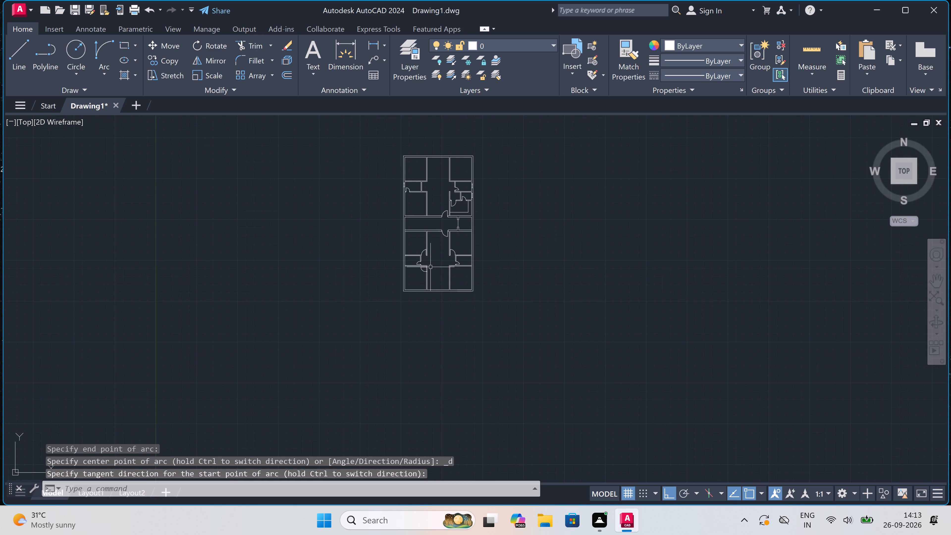
scroll(436, 265, "up", 3)
scroll(472, 279, "up", 4)
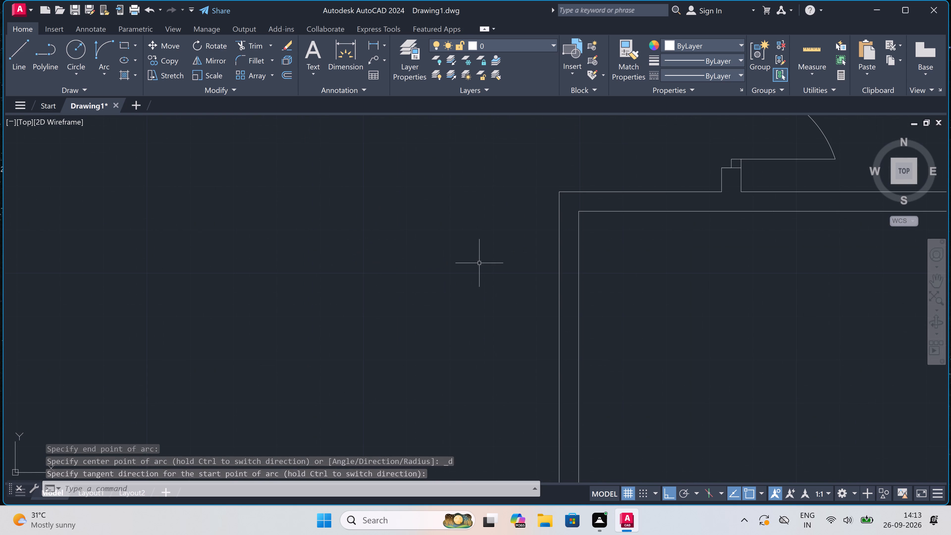
scroll(479, 263, "down", 2)
key("Escape")
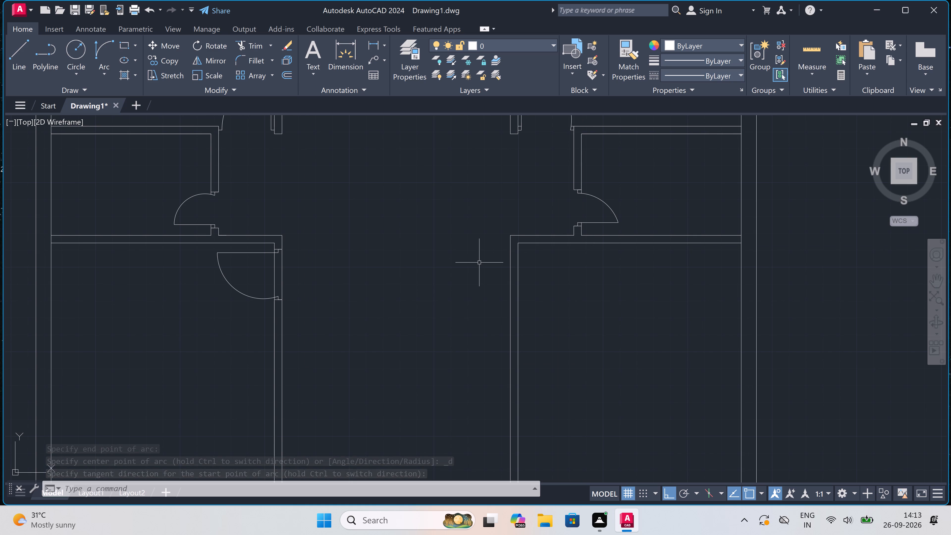
type("l")
key("space")
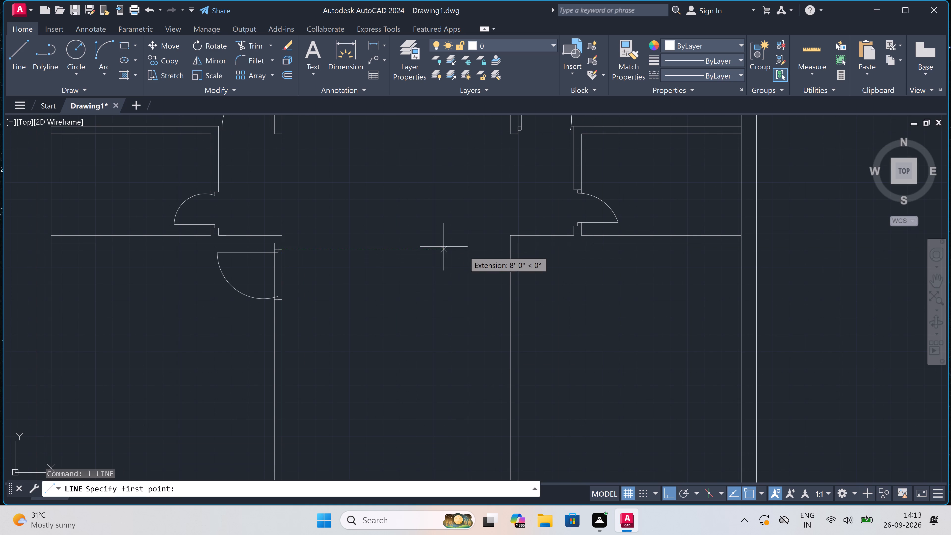
left_click(508, 249)
scroll(512, 247, "up", 3)
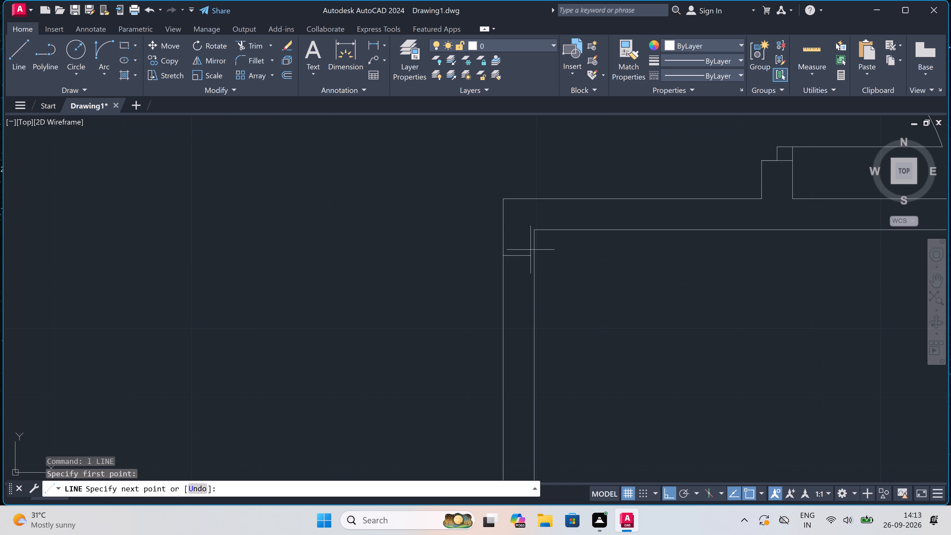
left_click(537, 256)
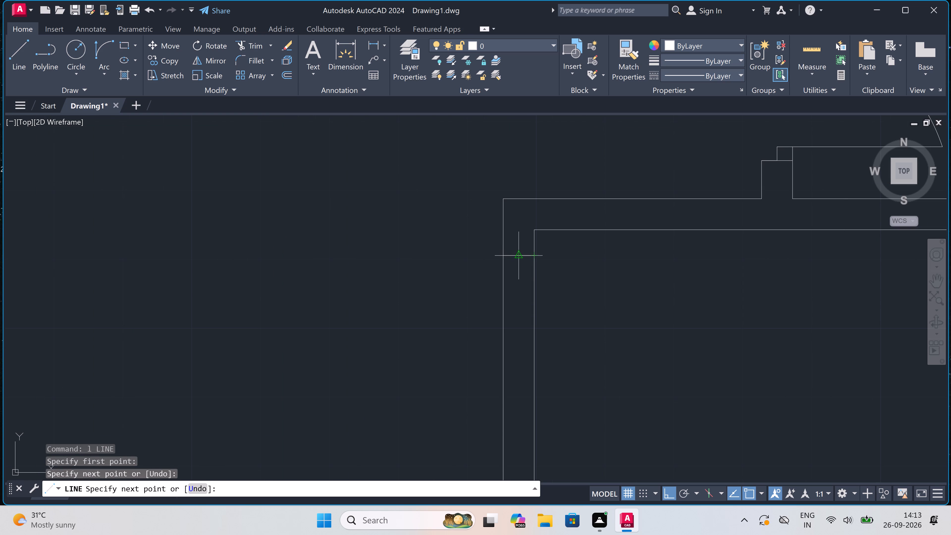
left_click(516, 255)
type("2\"")
key("space")
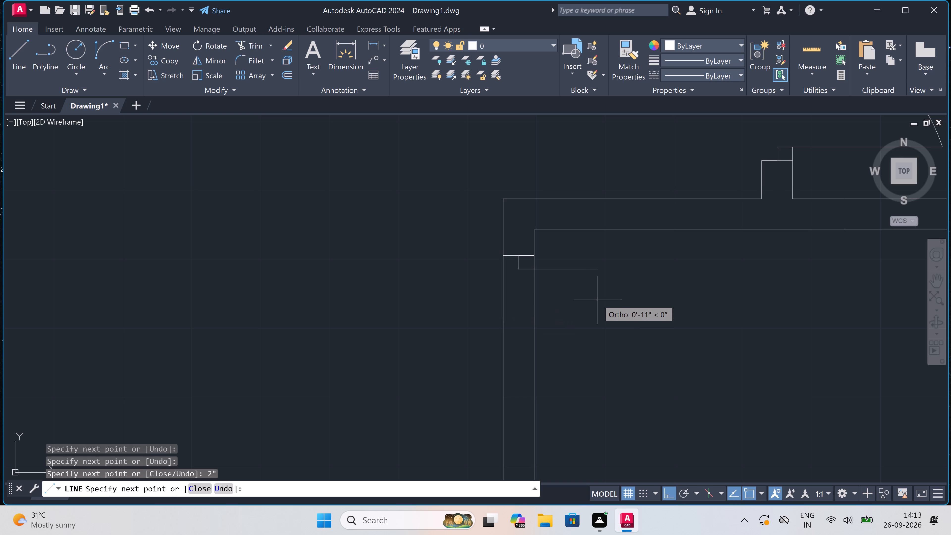
key("3")
type("'")
key("space")
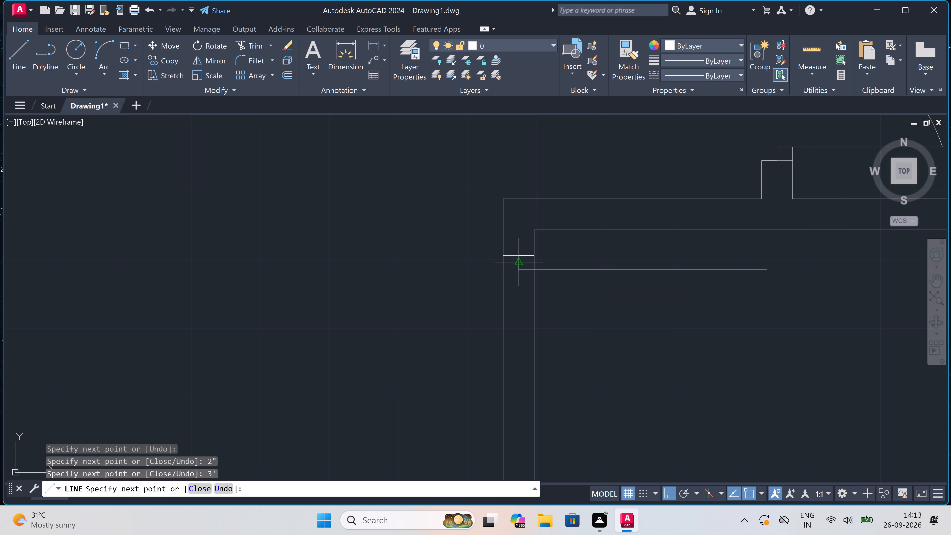
key("space")
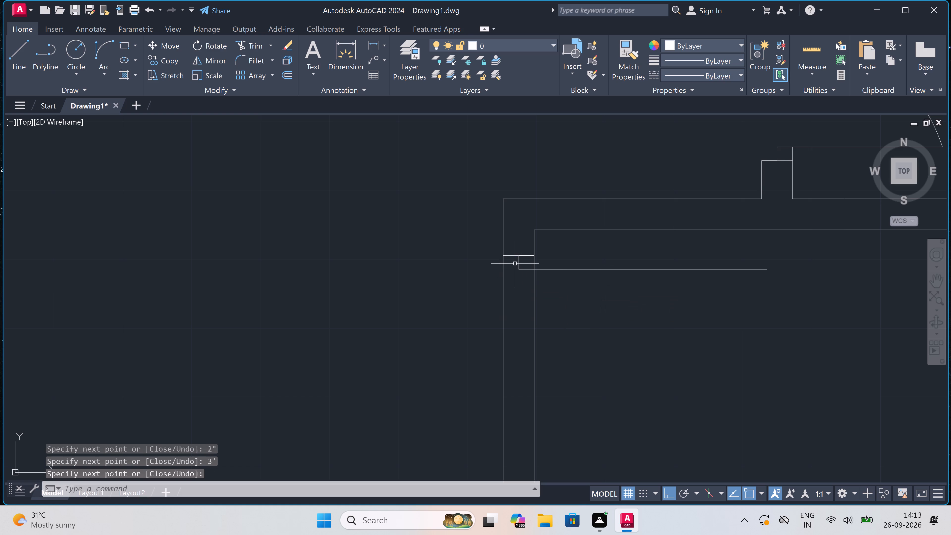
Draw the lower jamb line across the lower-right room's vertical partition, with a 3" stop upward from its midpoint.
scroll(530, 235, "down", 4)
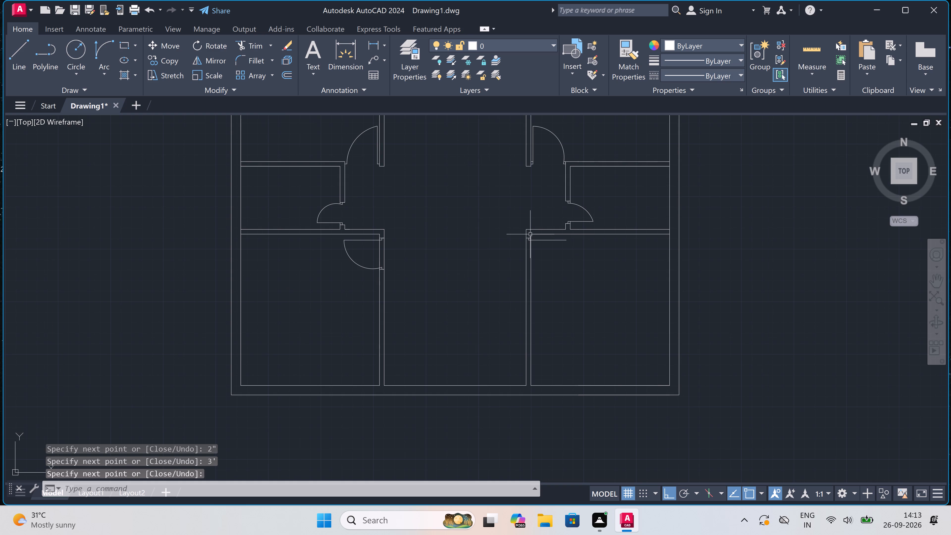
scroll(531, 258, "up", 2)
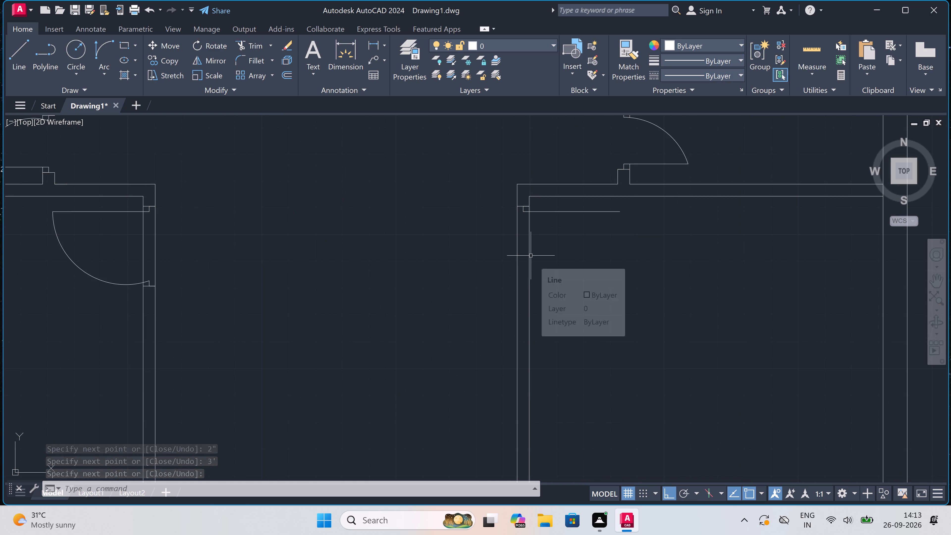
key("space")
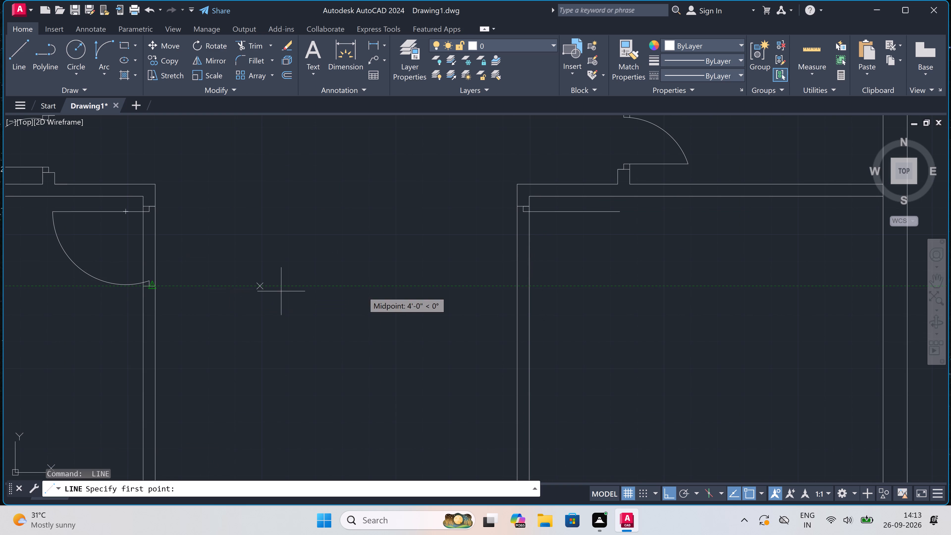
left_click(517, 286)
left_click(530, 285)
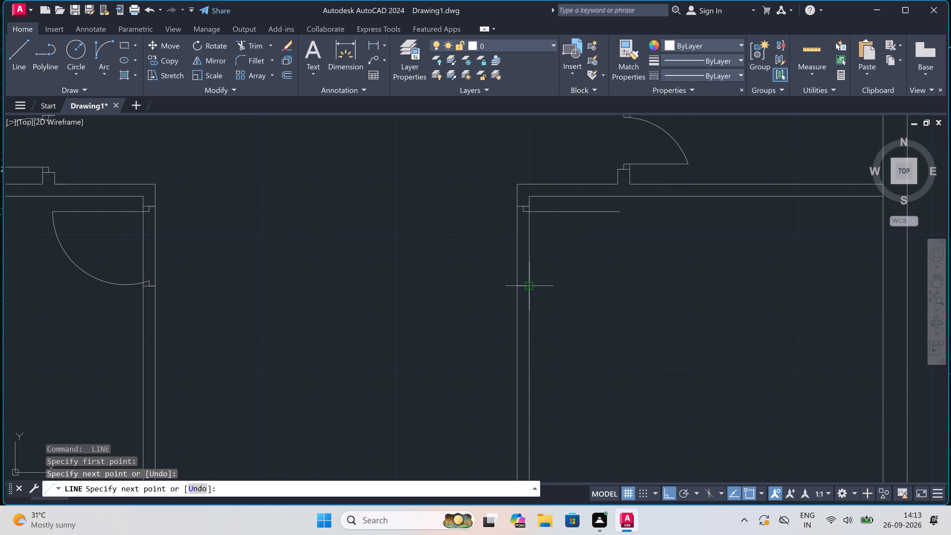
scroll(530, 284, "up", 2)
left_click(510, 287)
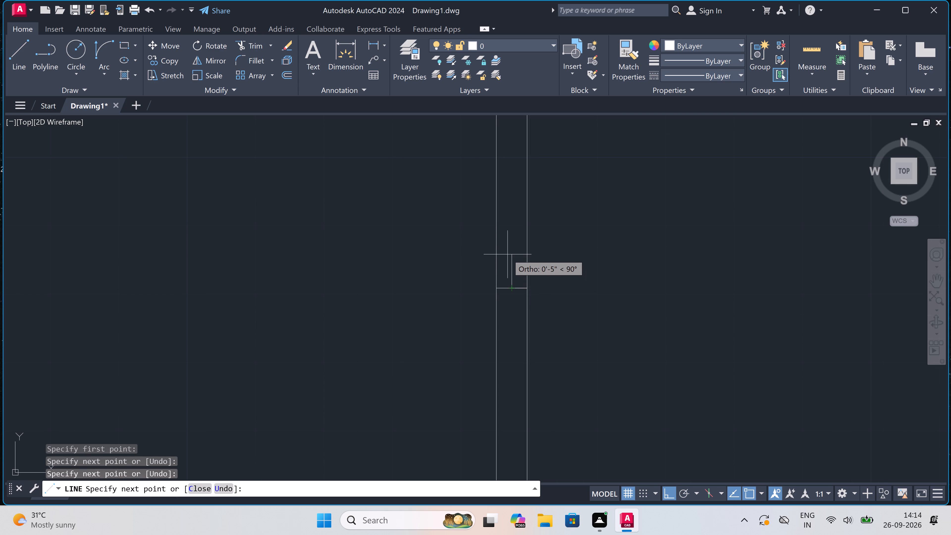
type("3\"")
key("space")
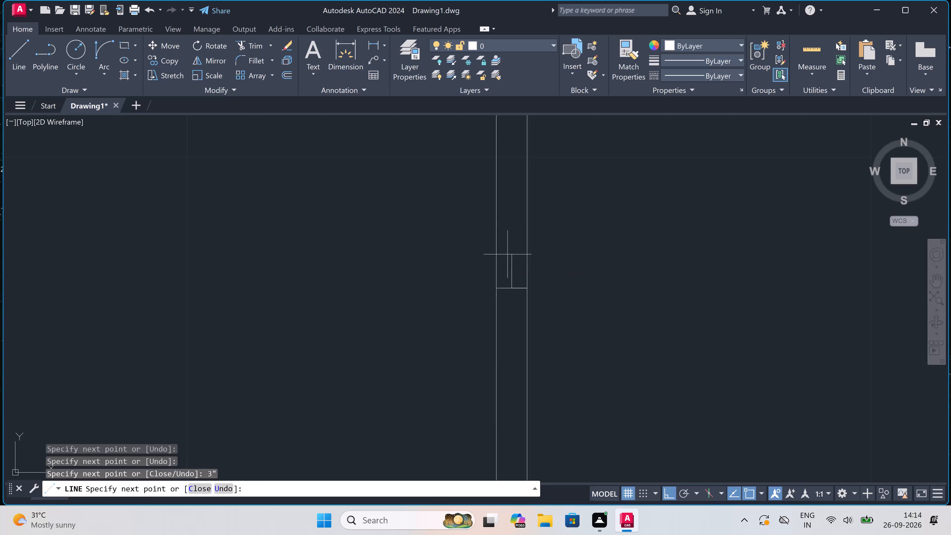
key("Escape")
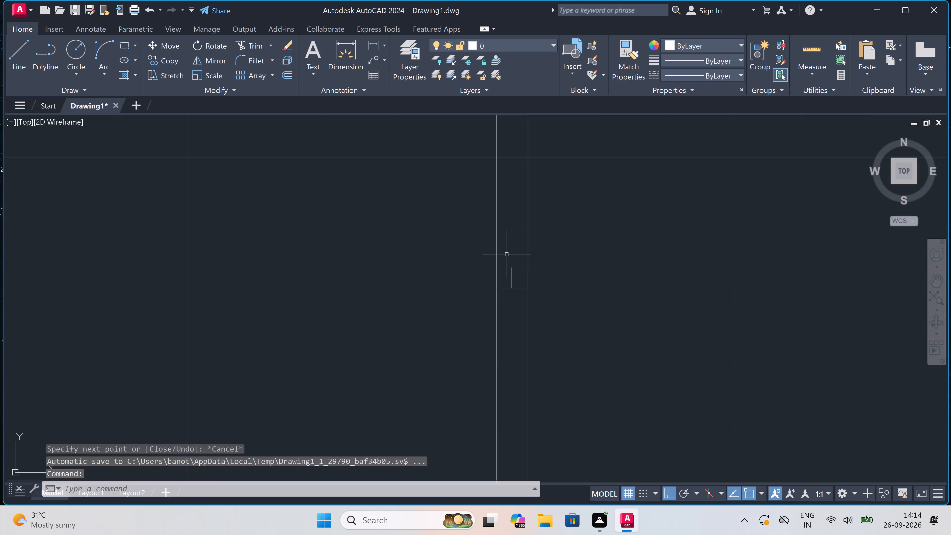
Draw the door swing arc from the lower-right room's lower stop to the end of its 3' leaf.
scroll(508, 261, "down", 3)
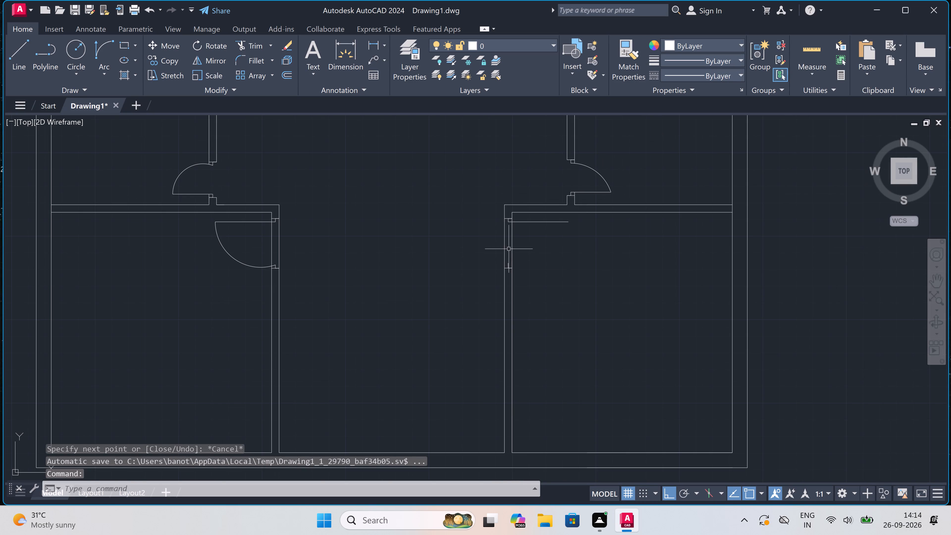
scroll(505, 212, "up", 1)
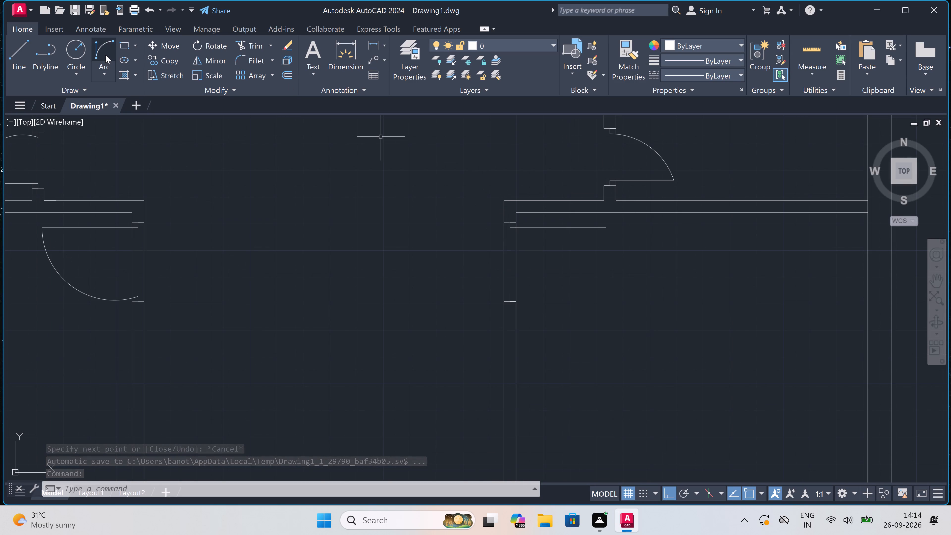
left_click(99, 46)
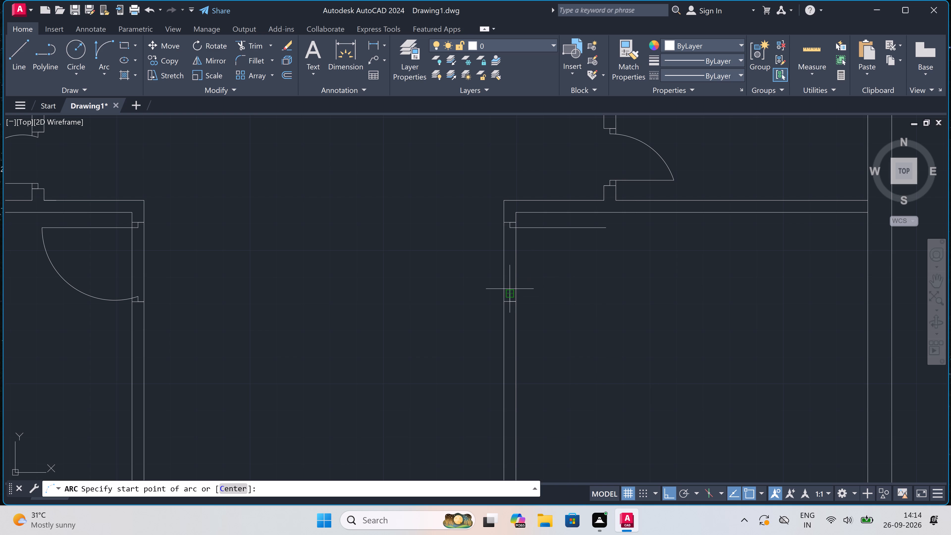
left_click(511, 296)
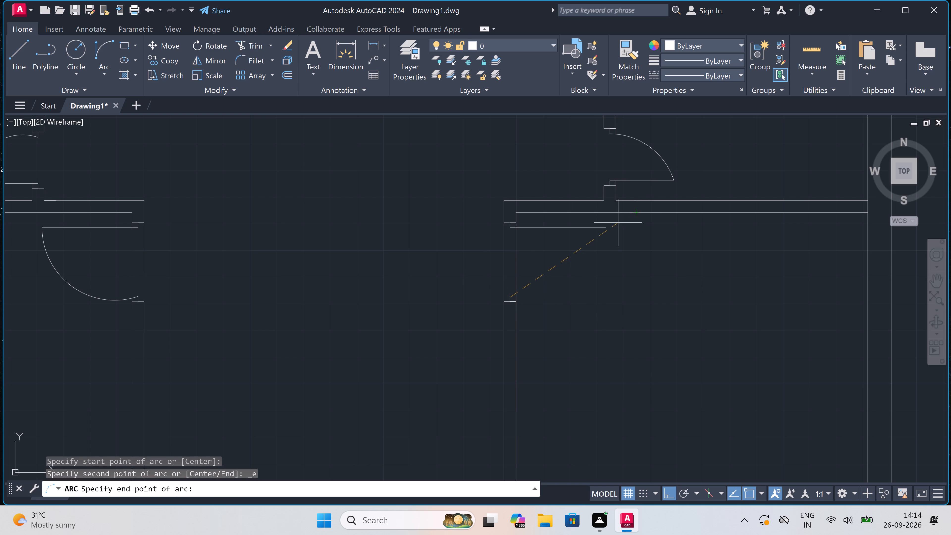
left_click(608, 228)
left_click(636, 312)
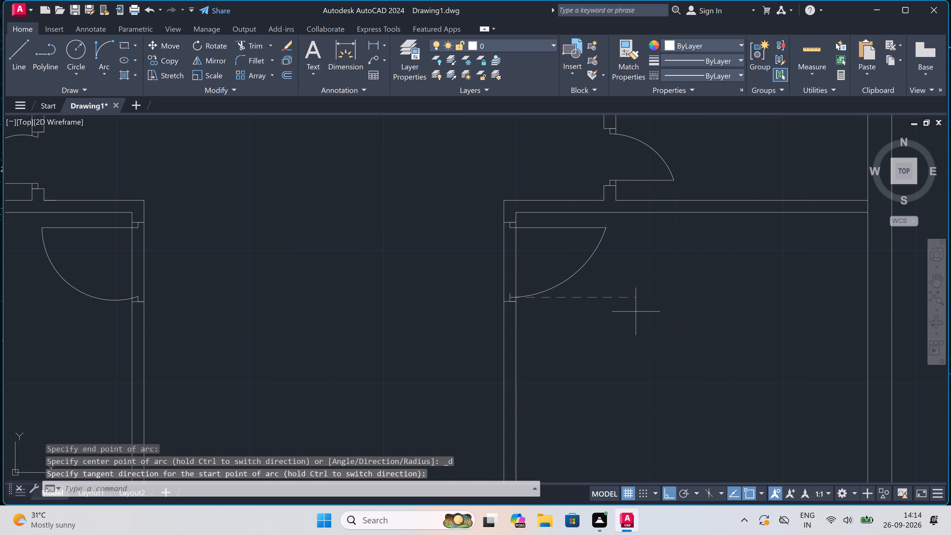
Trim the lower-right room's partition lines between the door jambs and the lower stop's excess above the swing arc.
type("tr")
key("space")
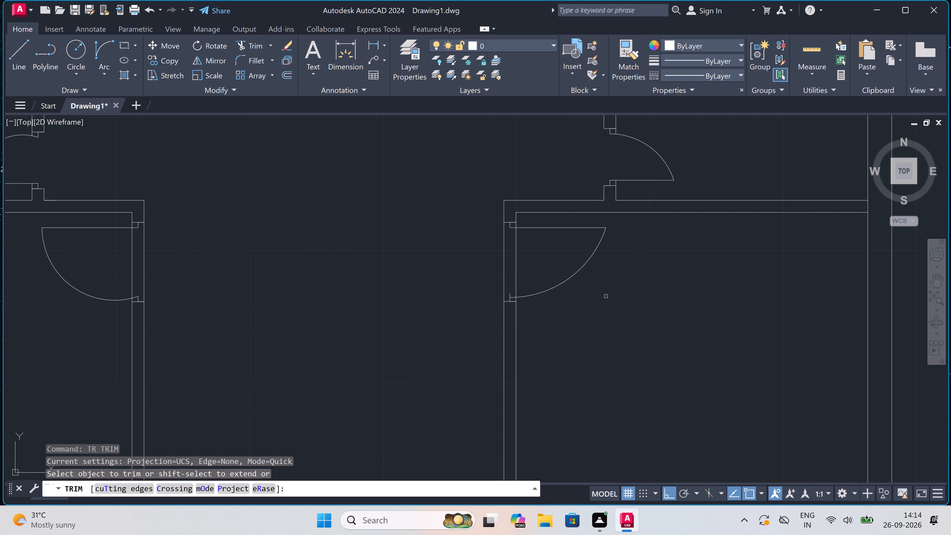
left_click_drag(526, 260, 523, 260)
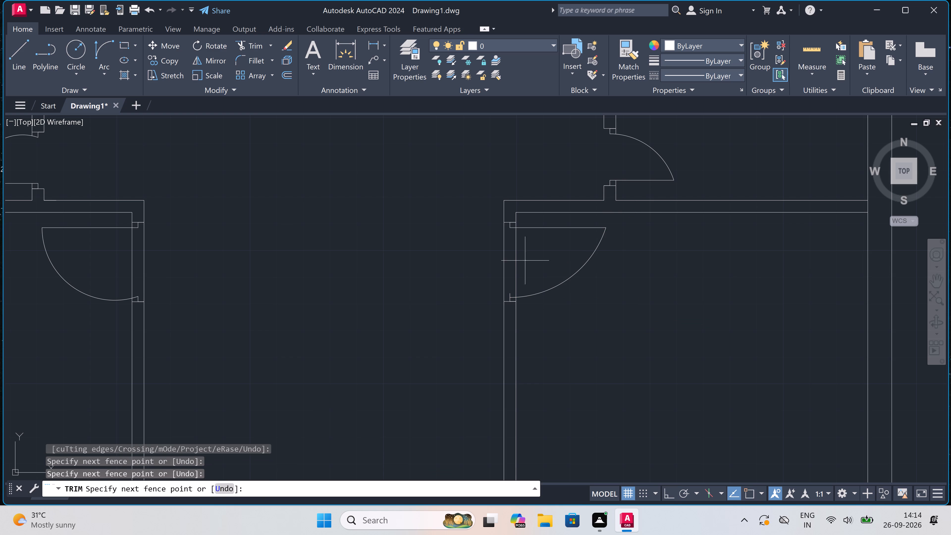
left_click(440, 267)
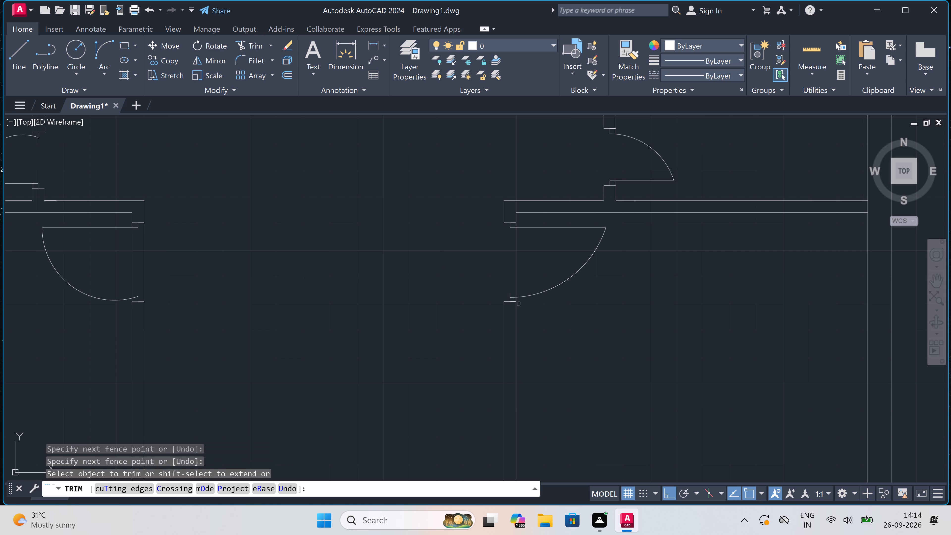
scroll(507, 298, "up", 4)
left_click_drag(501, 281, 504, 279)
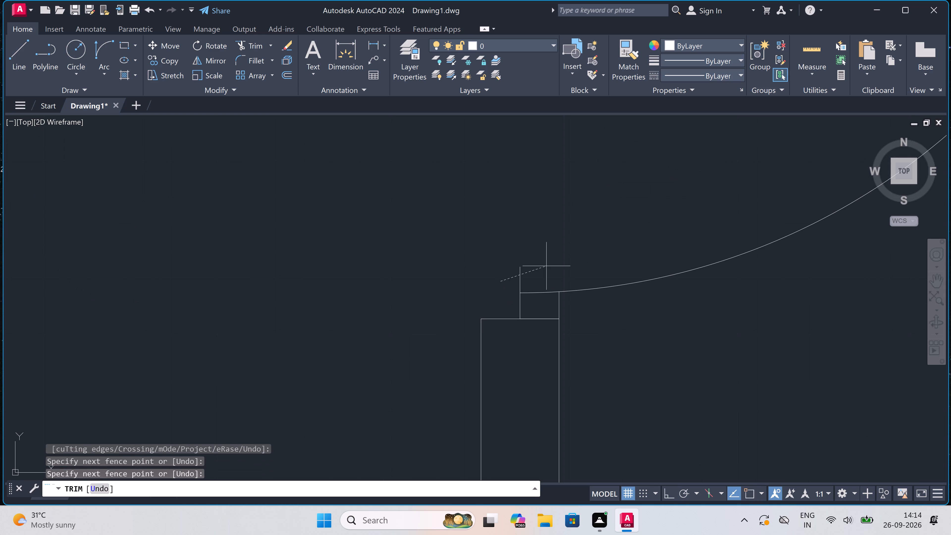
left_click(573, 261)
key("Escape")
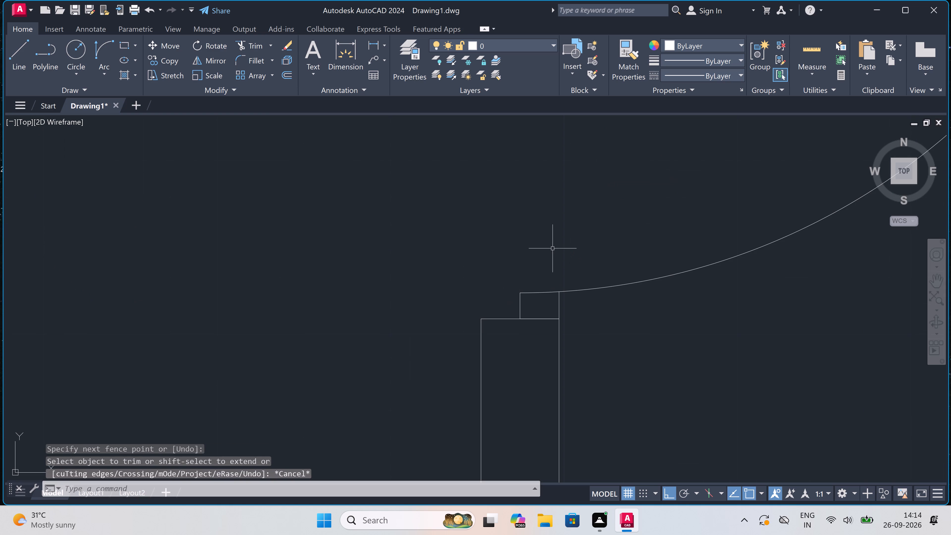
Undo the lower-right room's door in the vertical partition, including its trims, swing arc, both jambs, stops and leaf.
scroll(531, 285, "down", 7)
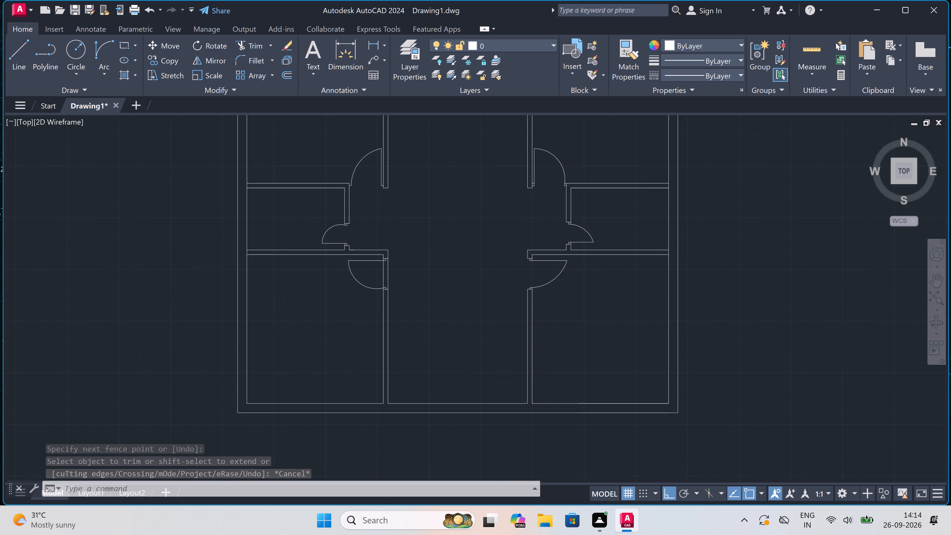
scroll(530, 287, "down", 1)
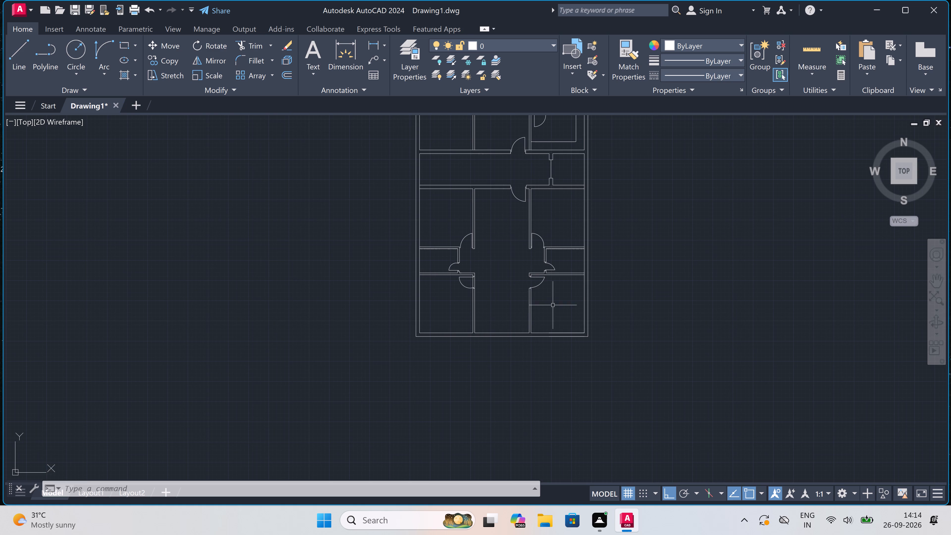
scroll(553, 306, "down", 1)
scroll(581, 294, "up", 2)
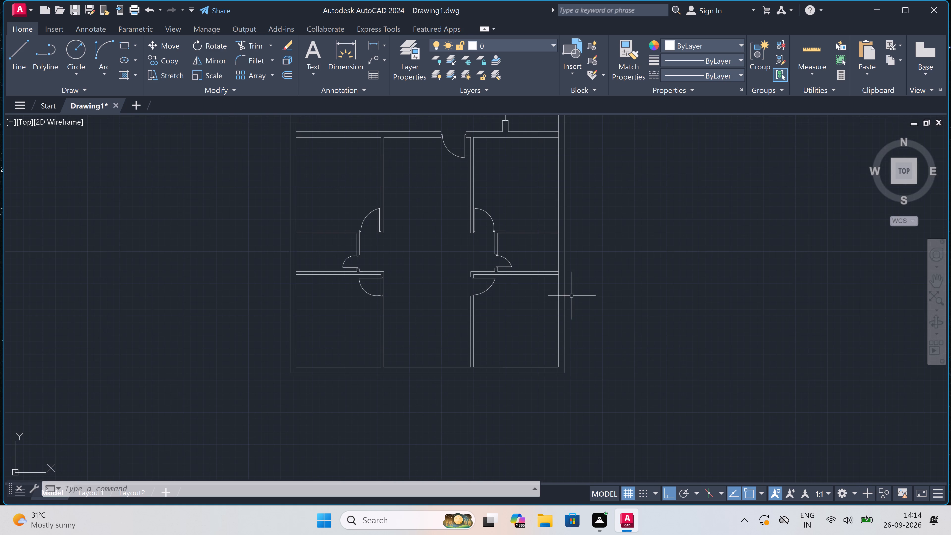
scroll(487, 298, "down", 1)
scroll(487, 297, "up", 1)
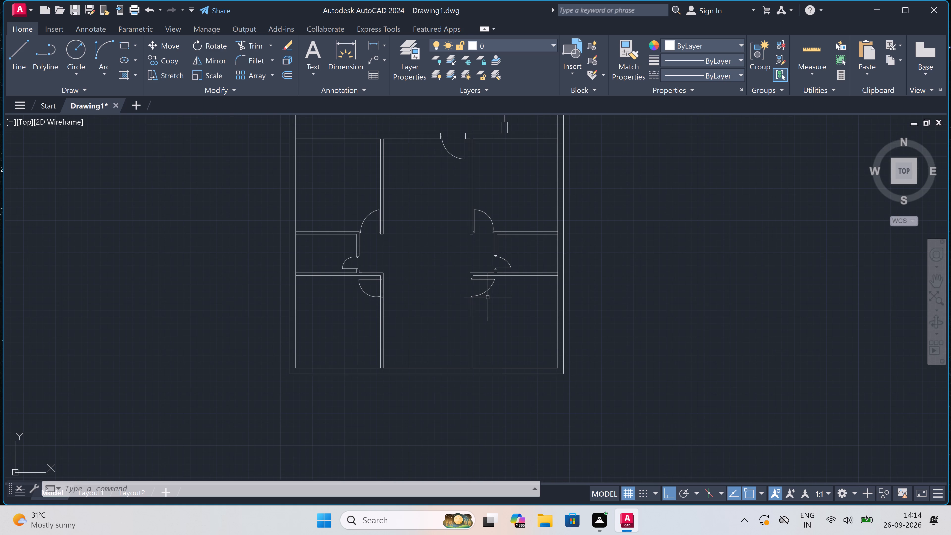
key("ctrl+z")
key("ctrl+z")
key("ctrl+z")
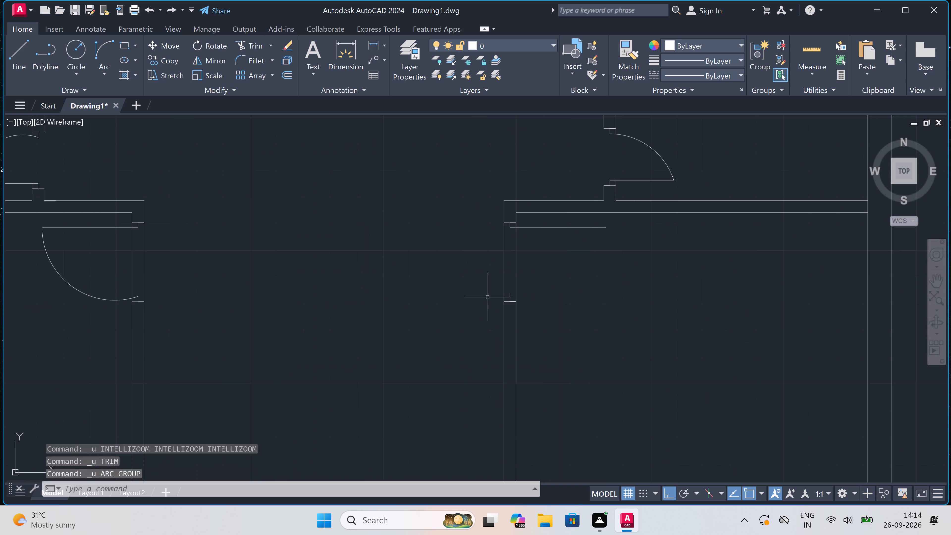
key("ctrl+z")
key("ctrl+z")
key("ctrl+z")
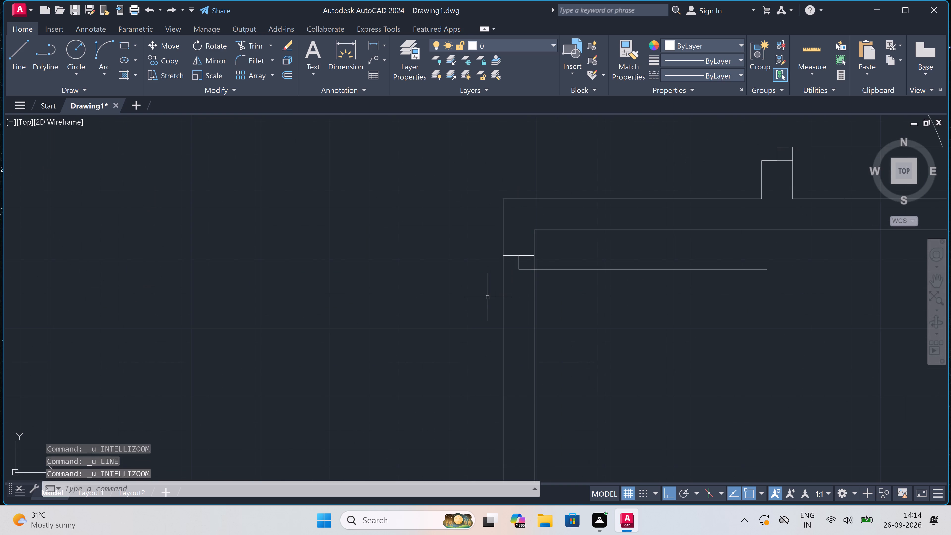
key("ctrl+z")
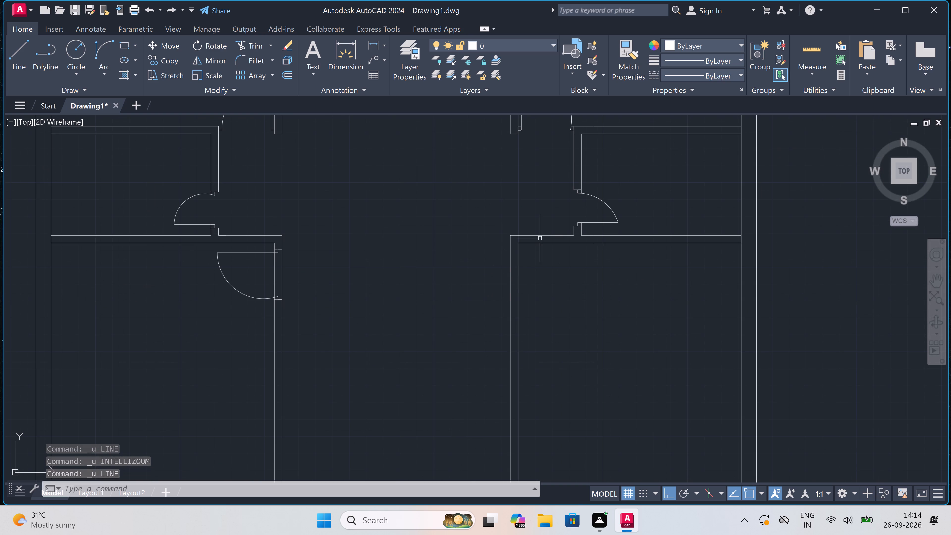
Draw a jamb line across the lower-right room's top partition near its left corner, with a 2" rightward midpoint stop and a 3' leaf down into the room.
scroll(555, 212, "up", 3)
type("l")
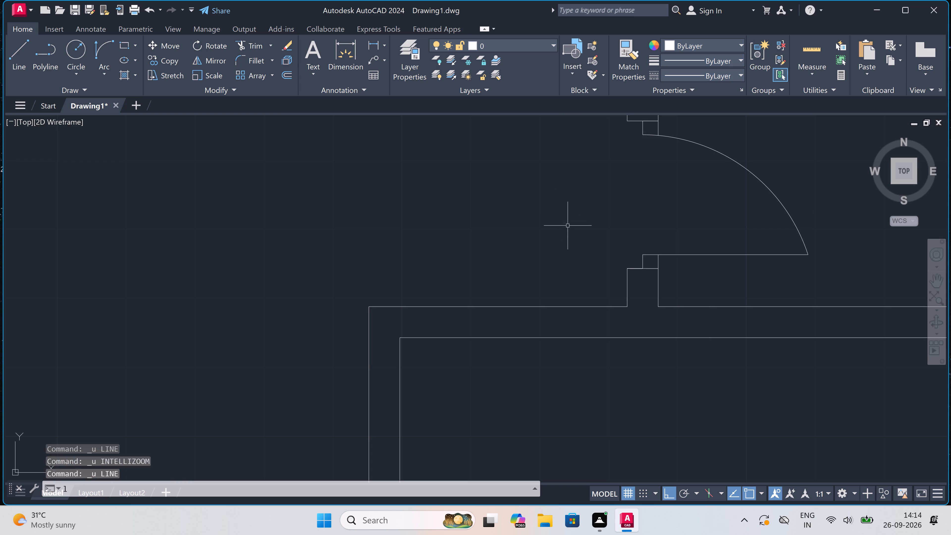
key("space")
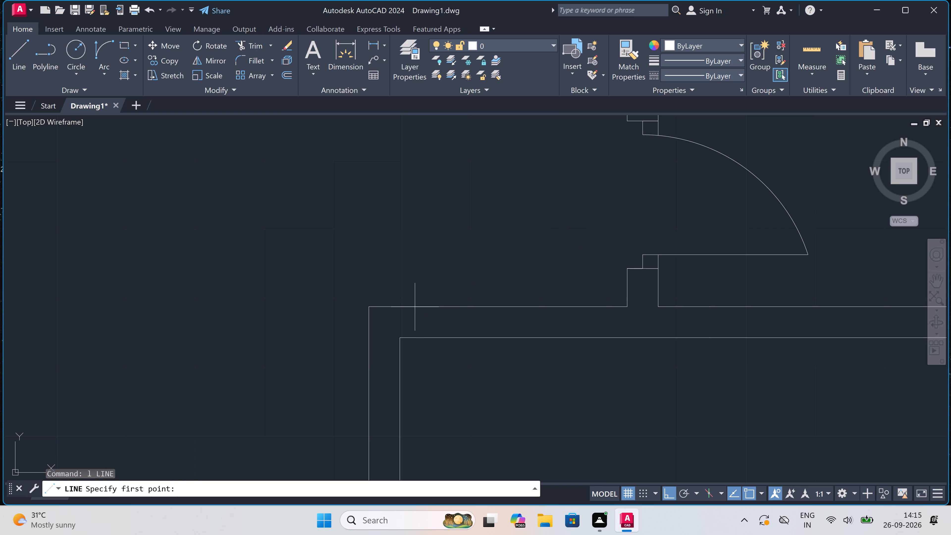
left_click(427, 310)
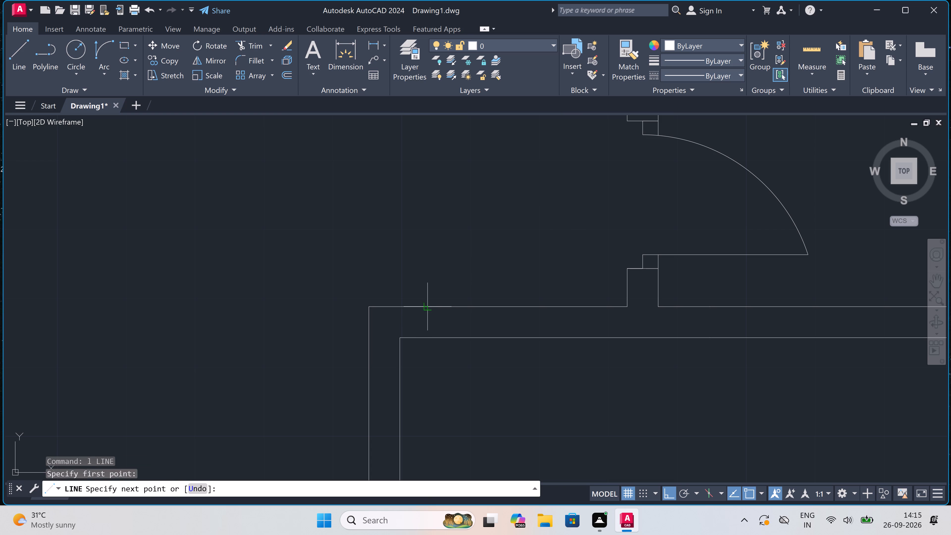
left_click(425, 337)
left_click_drag(427, 319, 438, 320)
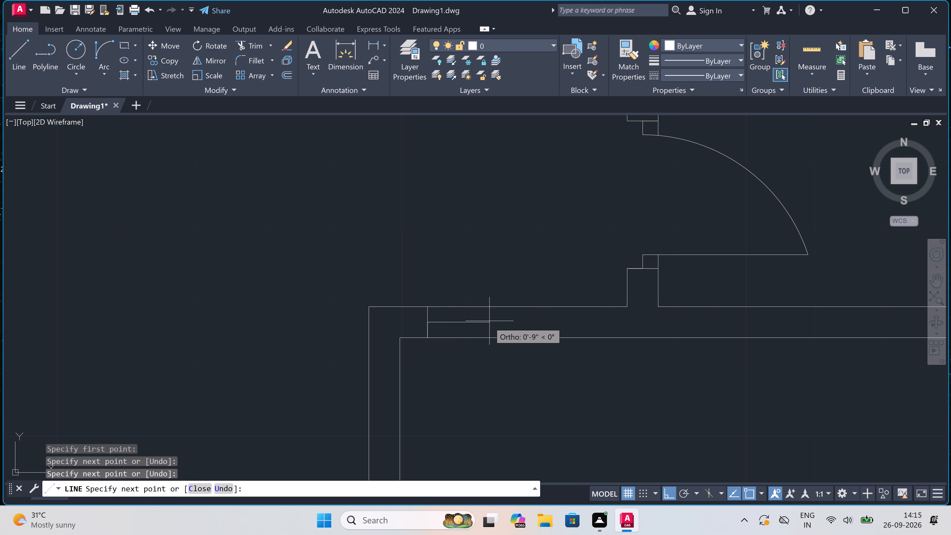
key("2")
type("\"")
key("space")
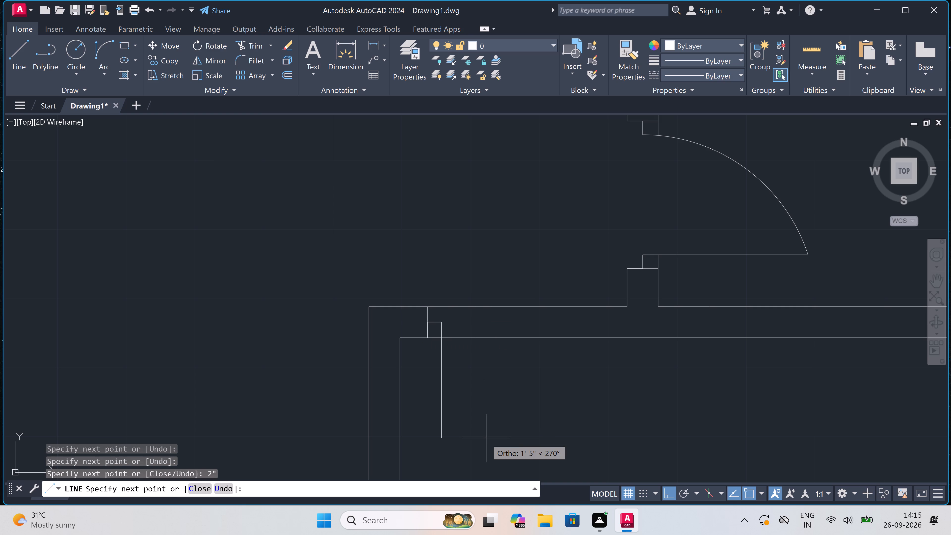
type("3'")
key("space")
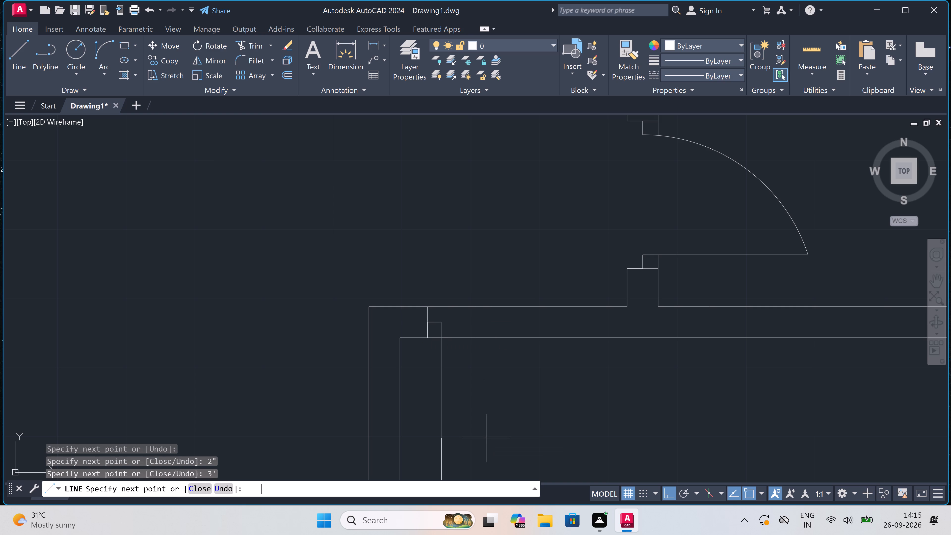
key("Escape")
Draw the opposite jamb line across the lower-right room's top partition, just left of the vertical partition above, with a 2" leftward midpoint stop.
key("space")
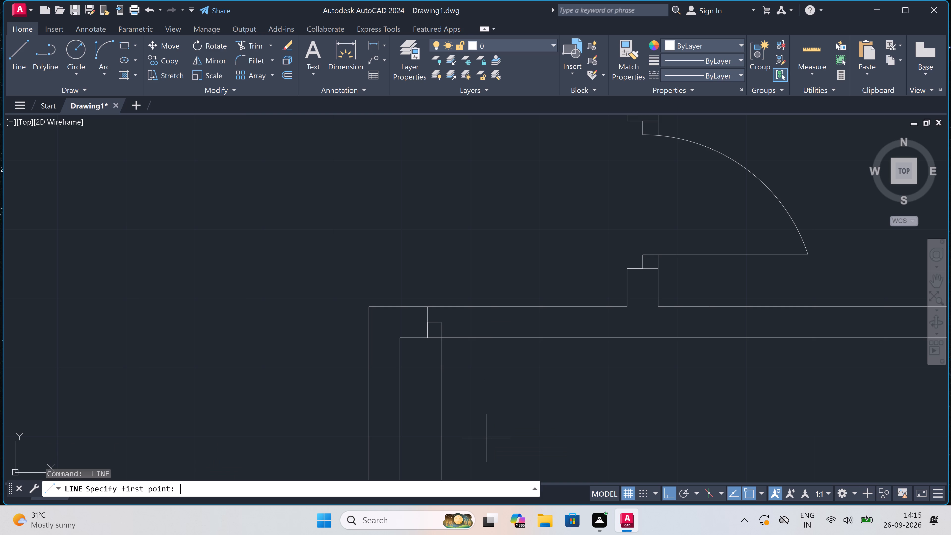
scroll(499, 395, "down", 3)
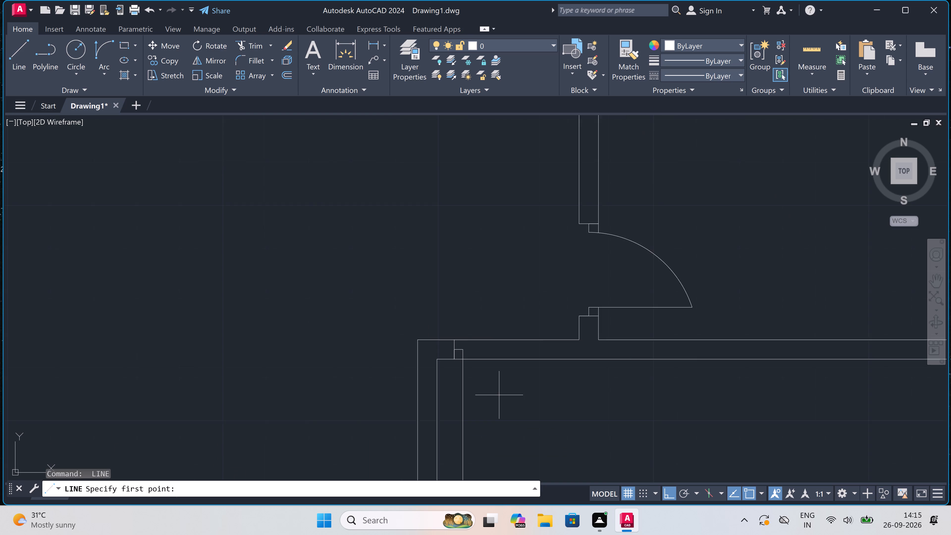
scroll(500, 394, "down", 2)
scroll(500, 419, "up", 4)
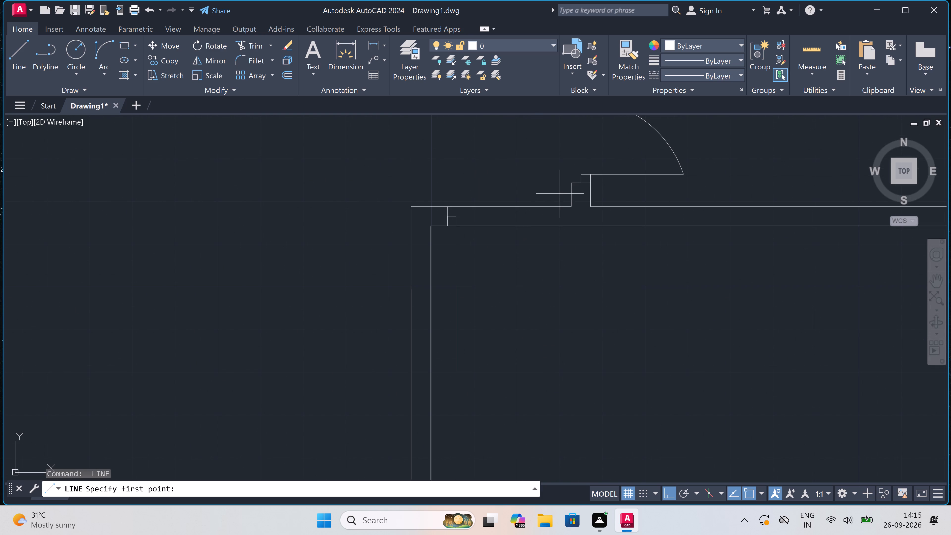
left_click(561, 206)
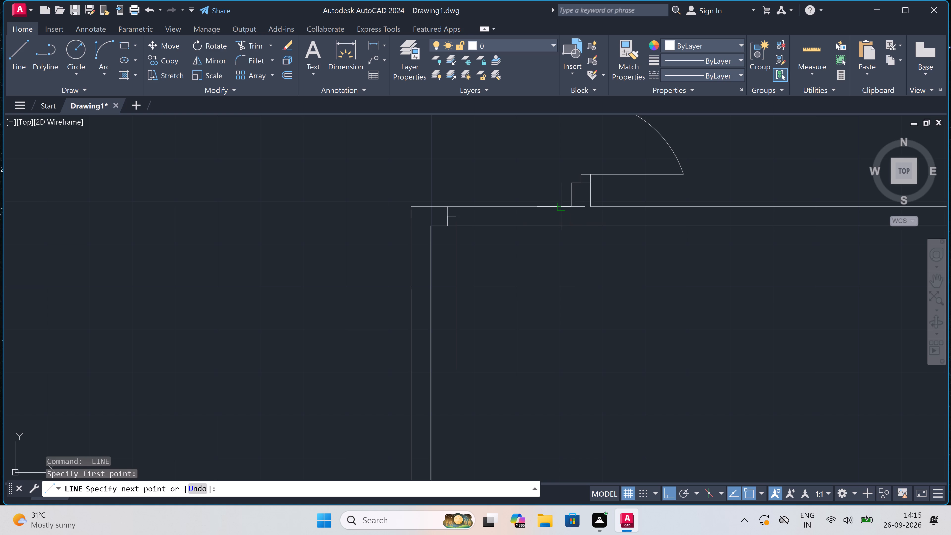
left_click(561, 229)
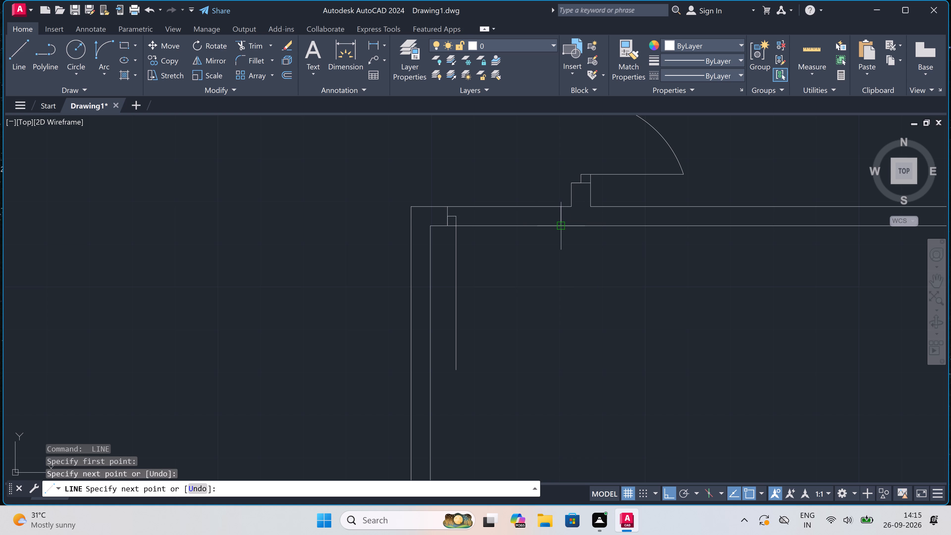
scroll(560, 206, "up", 2)
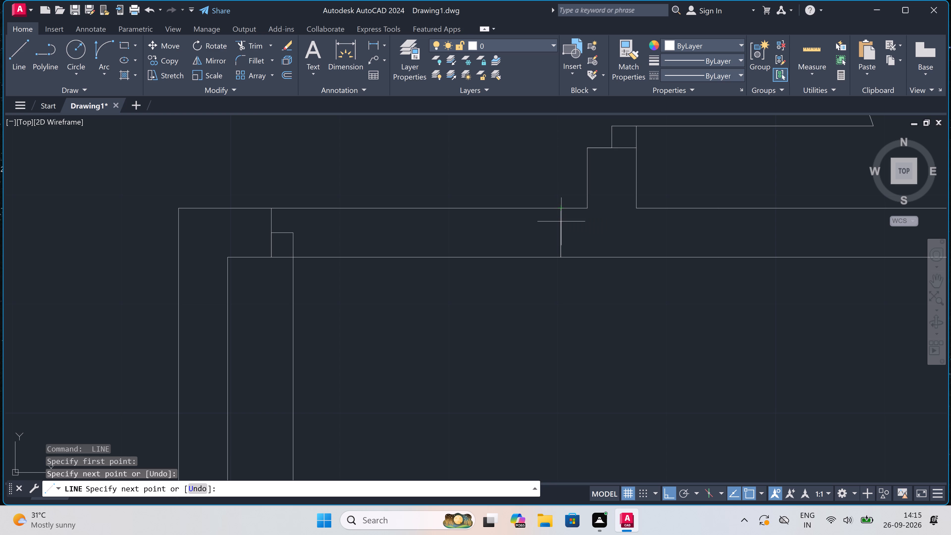
left_click(560, 232)
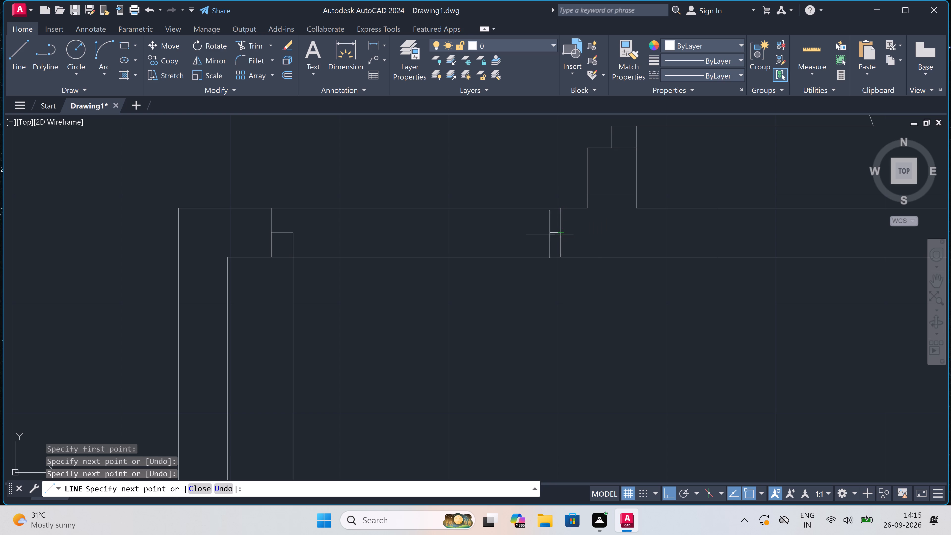
key("2")
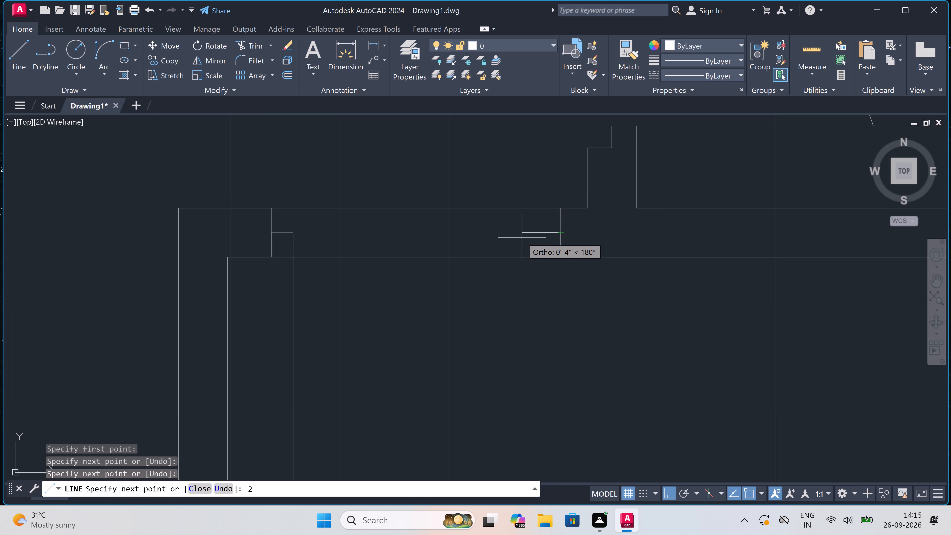
type("\"")
key("space")
key("Escape")
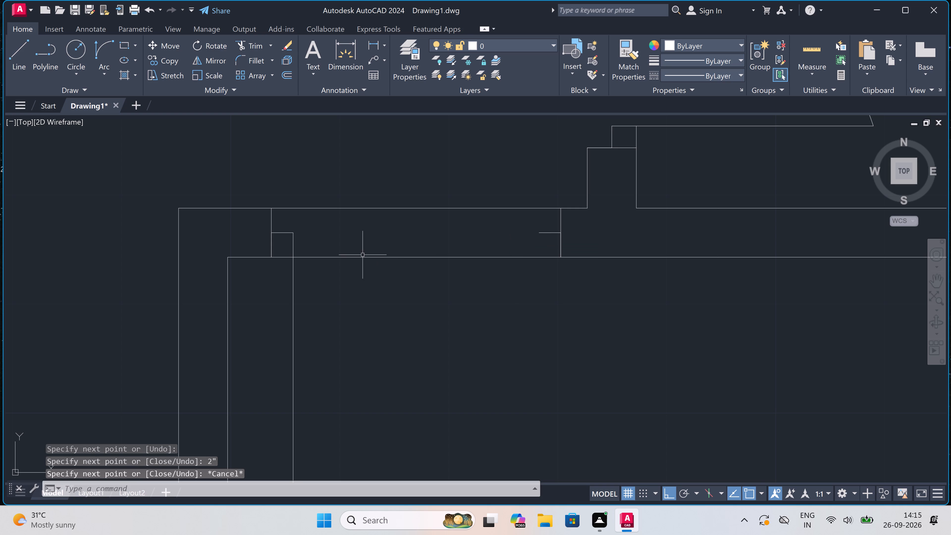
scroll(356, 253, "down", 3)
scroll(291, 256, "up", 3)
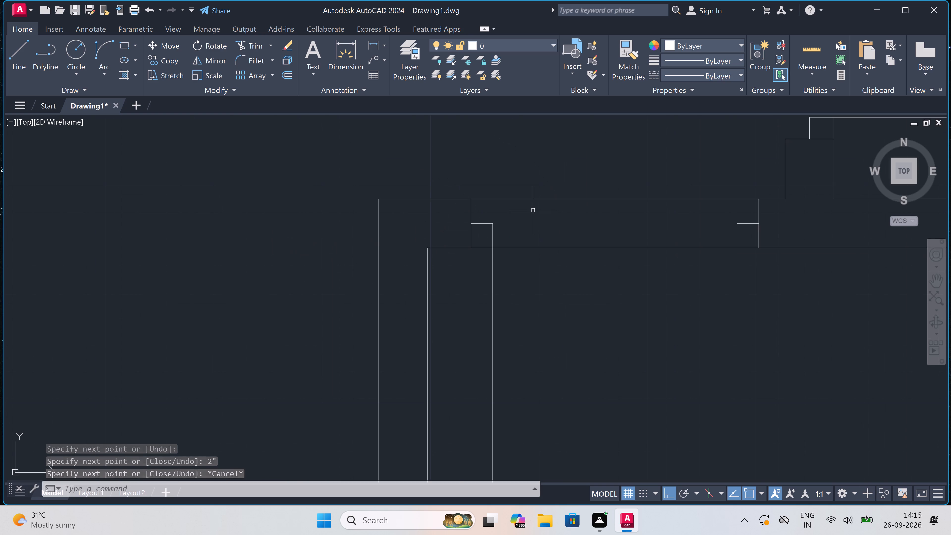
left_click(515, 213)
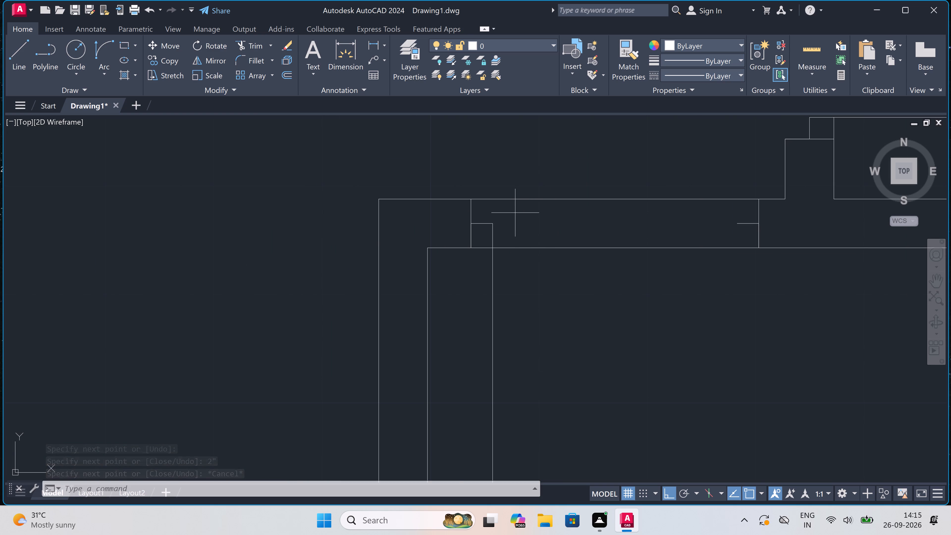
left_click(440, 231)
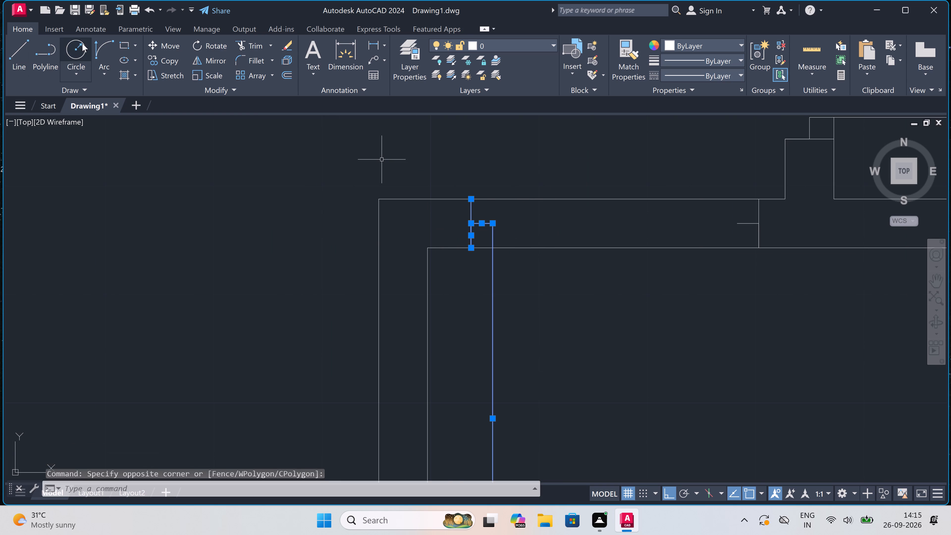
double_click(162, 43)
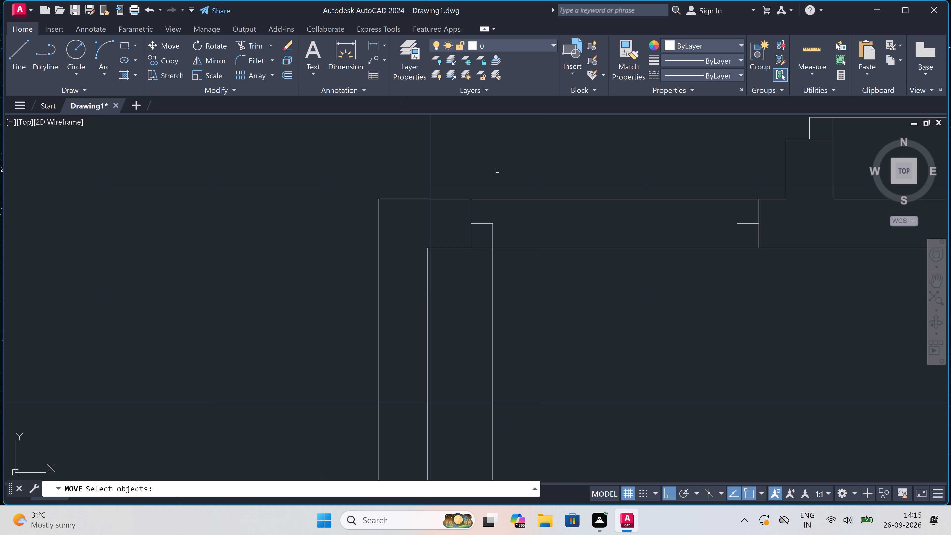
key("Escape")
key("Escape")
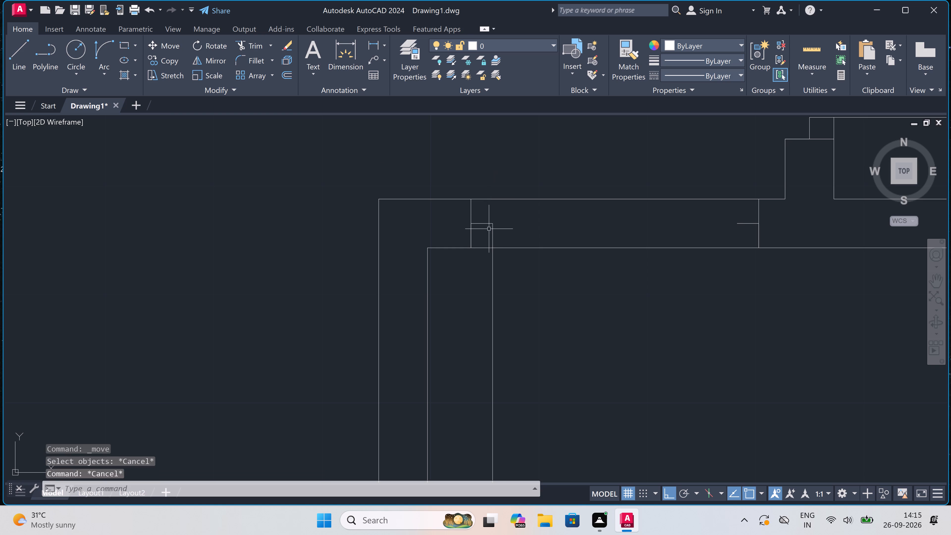
Move the lower-right room's left jamb, stop and door leaf together leftward along the top partition, closer to the room's corner.
scroll(491, 226, "up", 1)
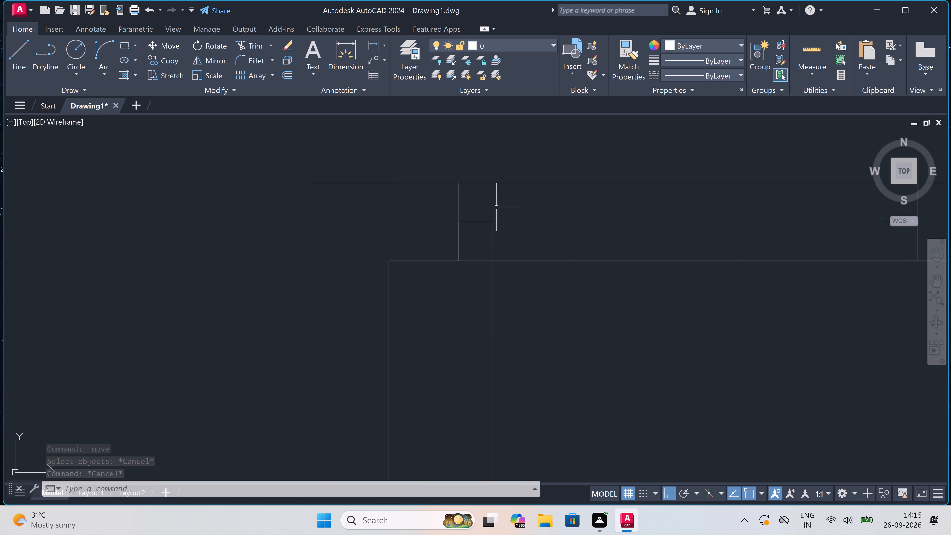
left_click(502, 203)
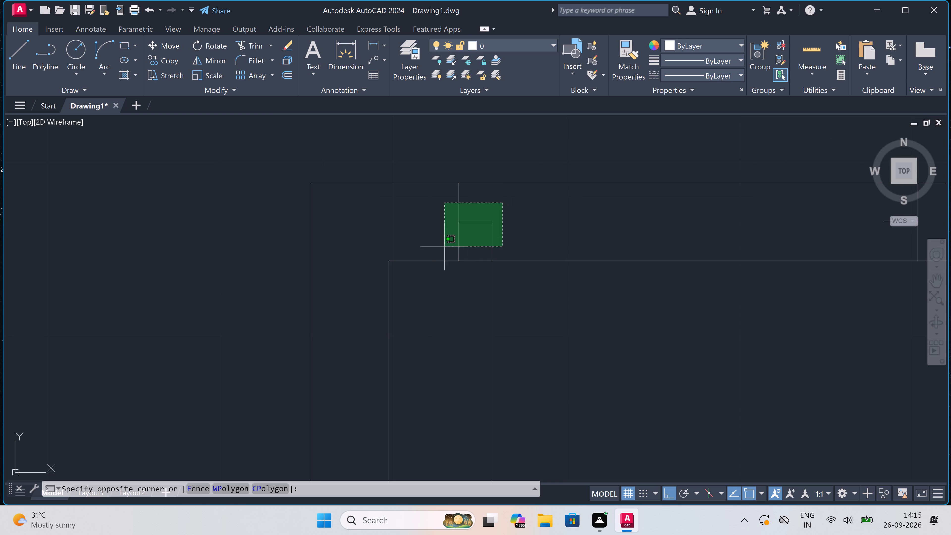
left_click(427, 246)
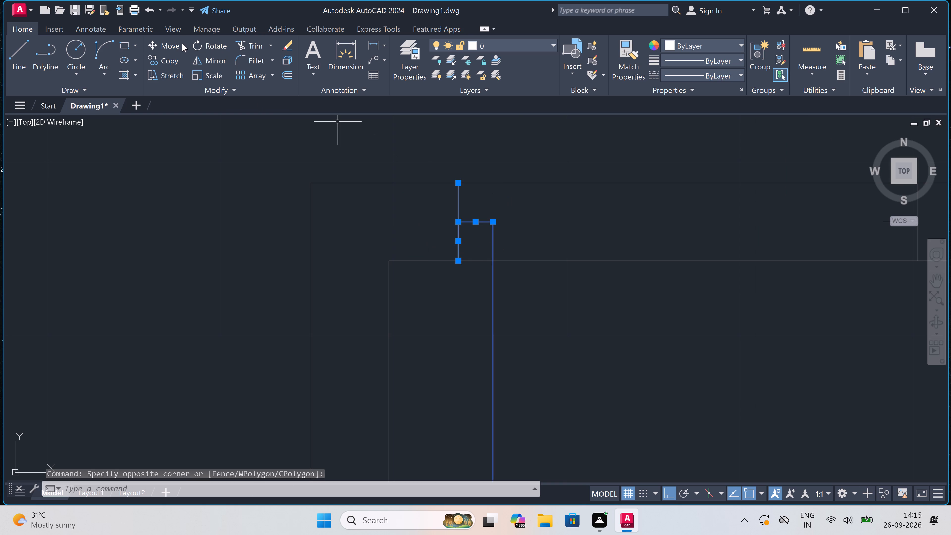
left_click(169, 46)
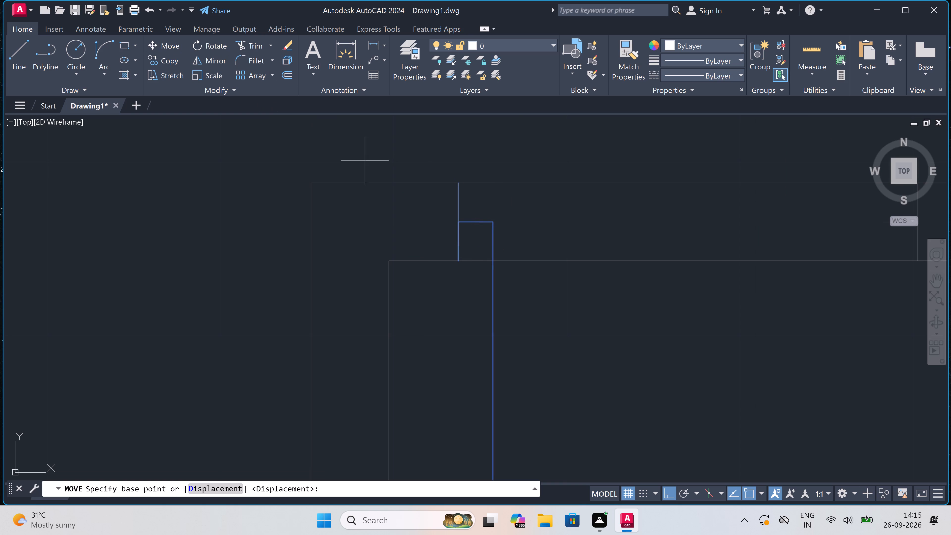
left_click(460, 182)
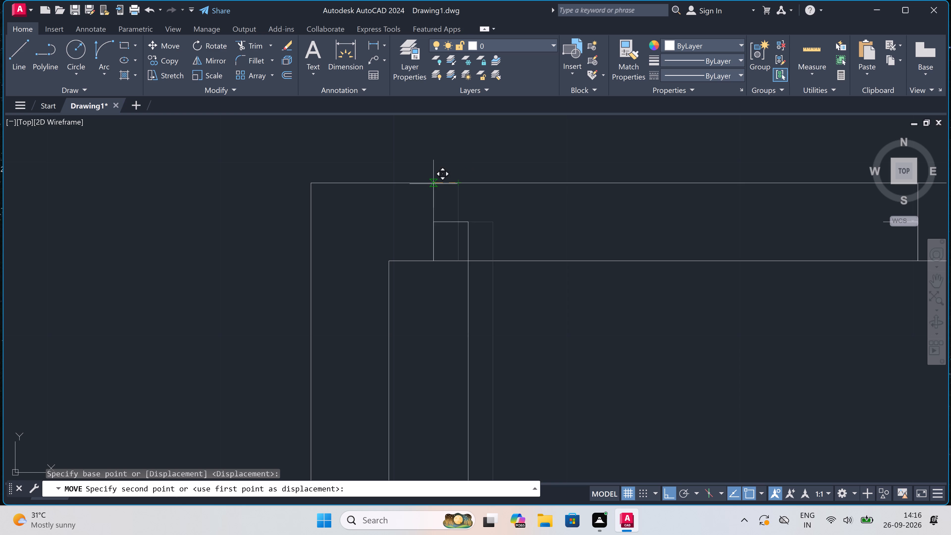
left_click(421, 186)
scroll(431, 177, "down", 4)
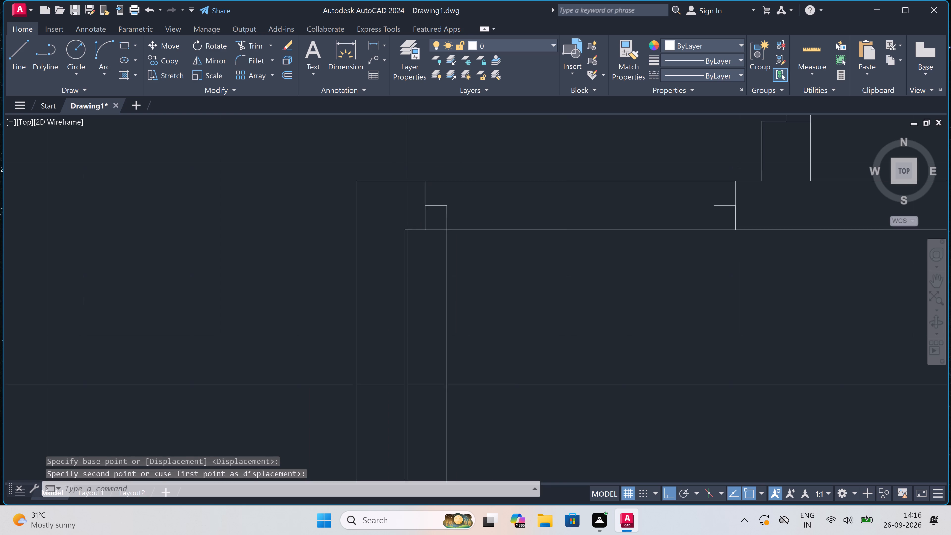
Draw the door swing arc from the lower end of the lower-right room's leaf to the right stop, with a horizontal start tangent.
left_click(101, 52)
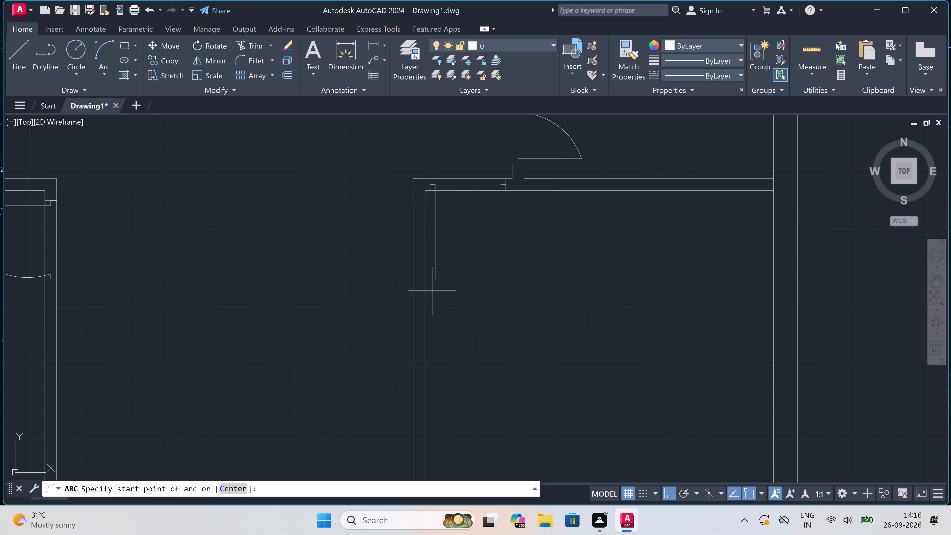
left_click(438, 282)
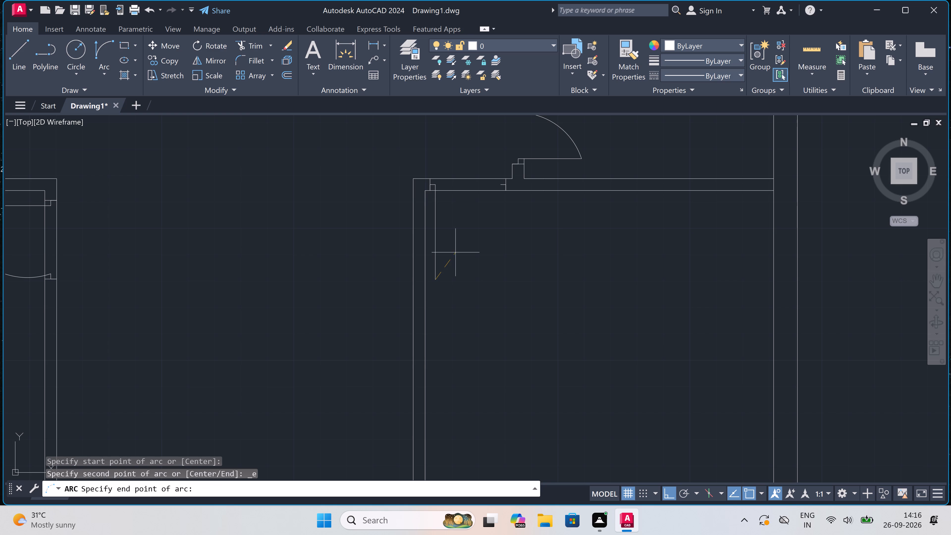
scroll(493, 185, "up", 2)
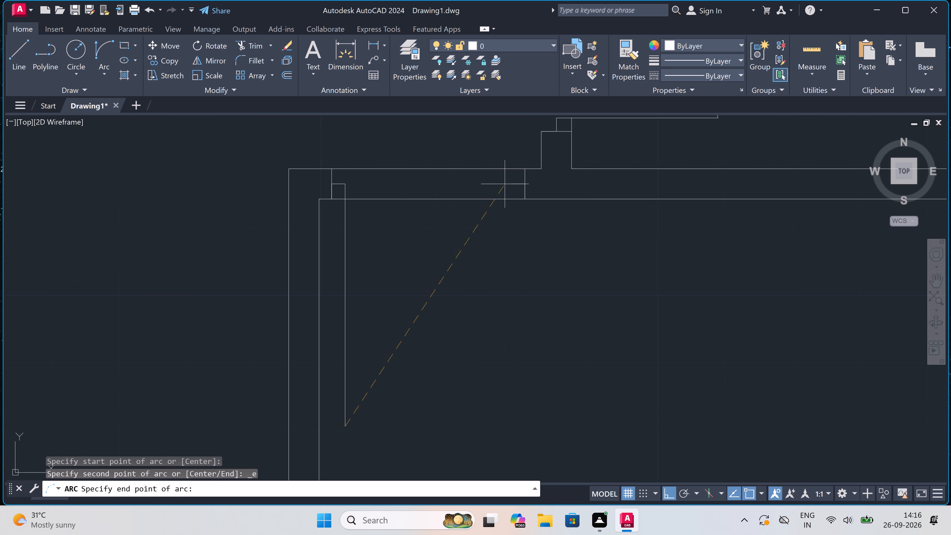
left_click(514, 183)
left_click(537, 287)
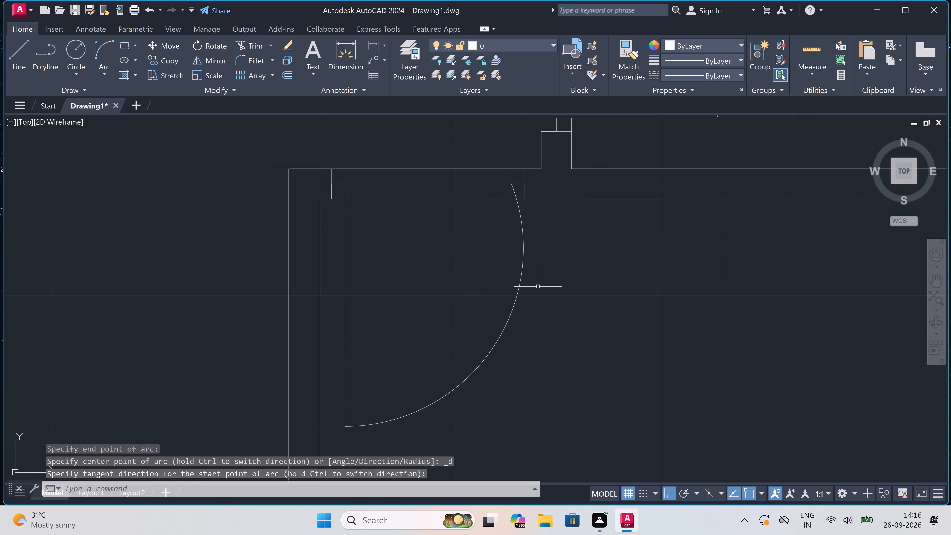
Trim both top partition lines between the jambs of the lower-right room's door.
type("tr")
key("space")
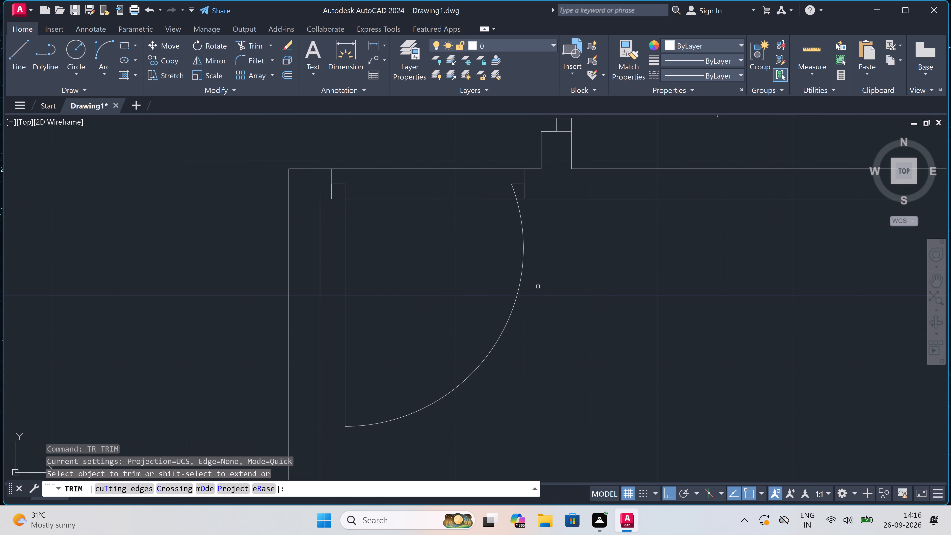
scroll(538, 287, "down", 2)
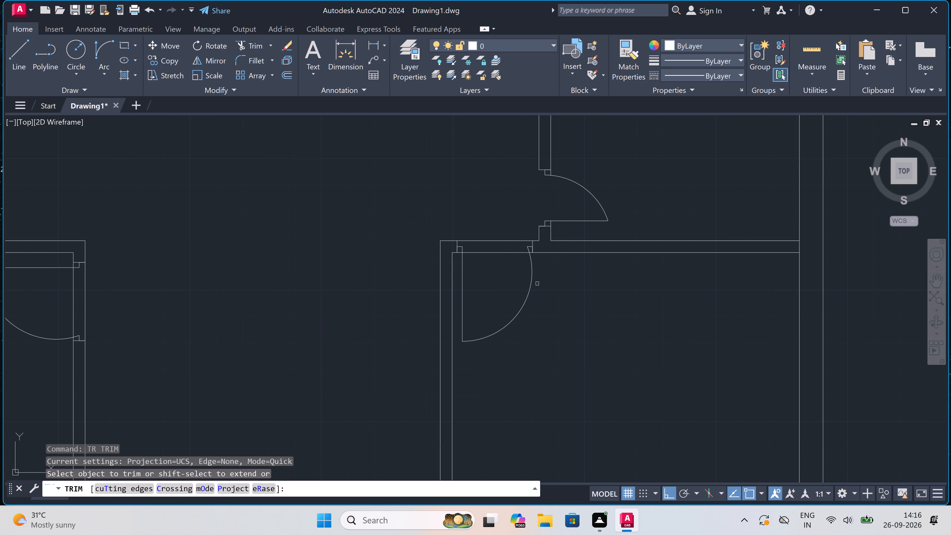
left_click(503, 229)
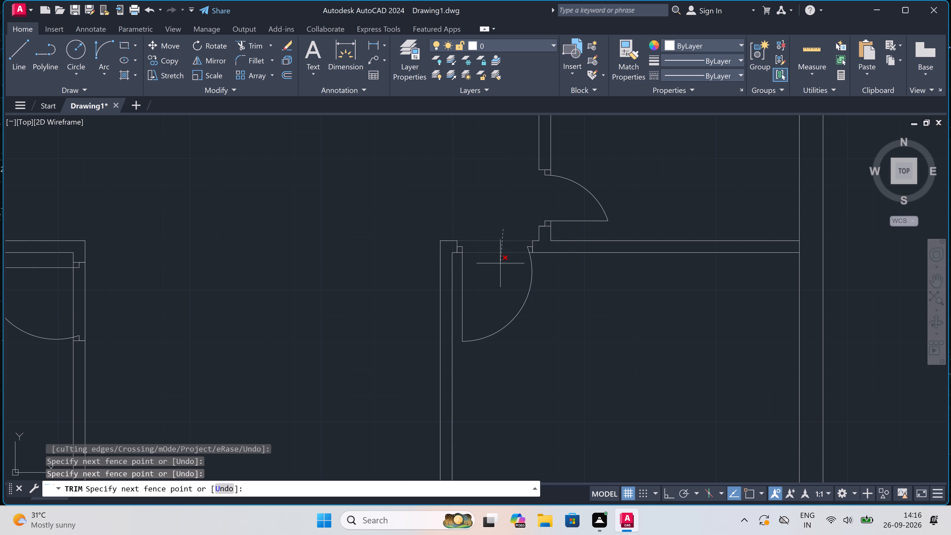
left_click(500, 263)
scroll(484, 239, "down", 2)
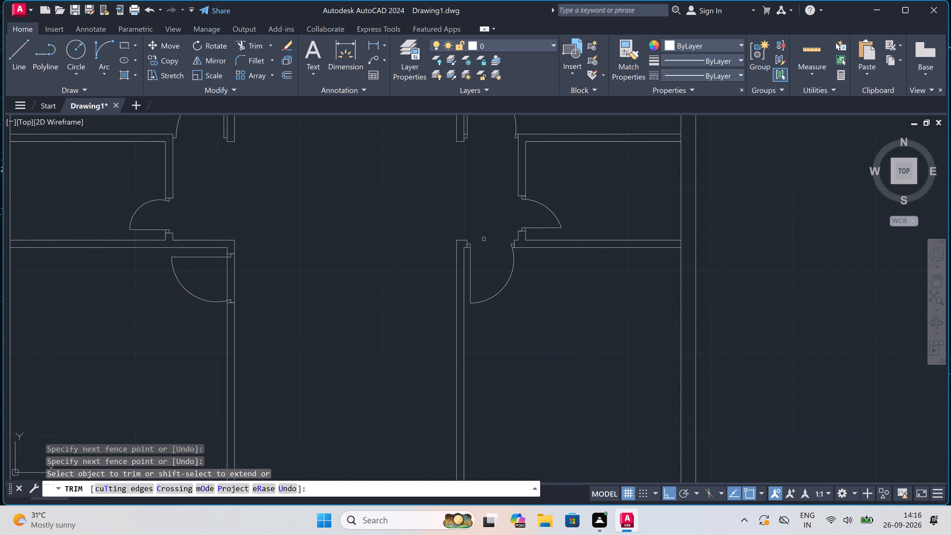
Trim both vertical partition lines between the jambs of the lower-left room's door.
scroll(484, 239, "down", 2)
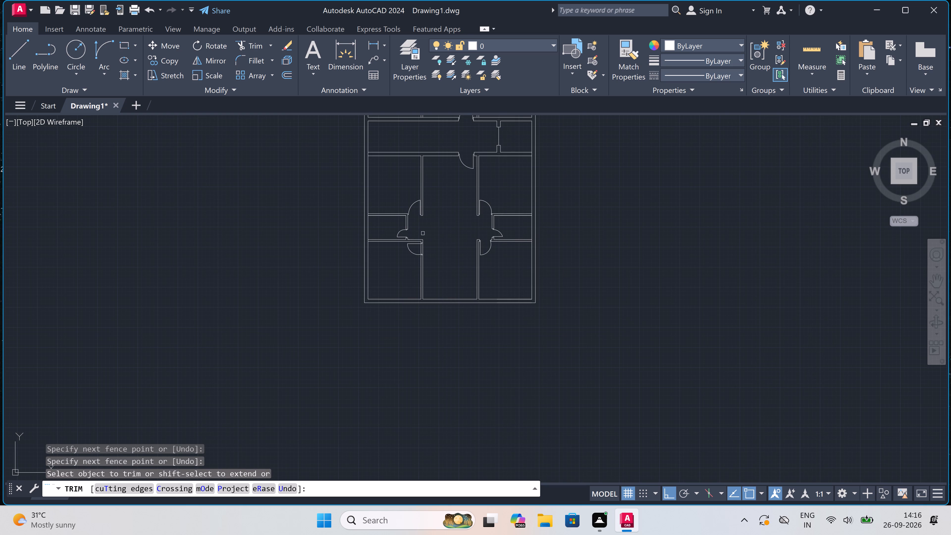
scroll(422, 242, "up", 3)
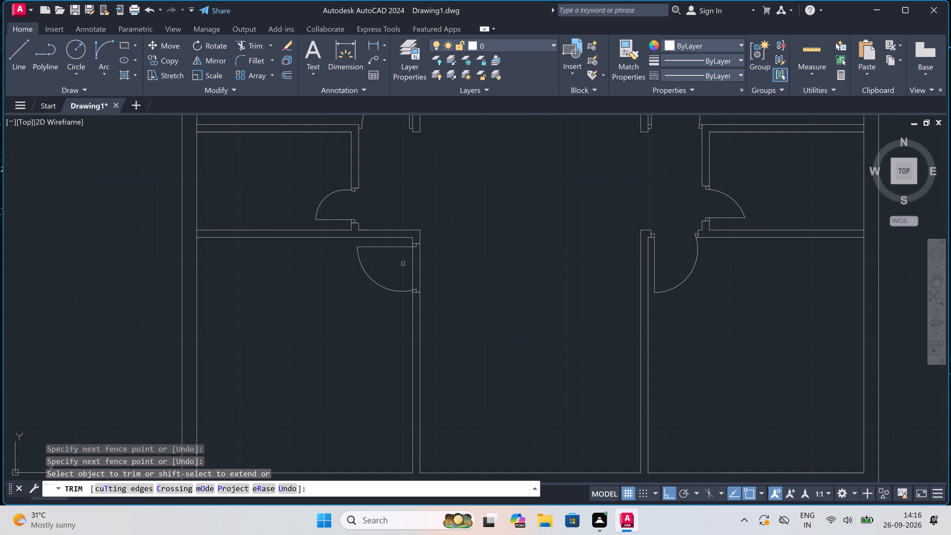
scroll(403, 265, "up", 1)
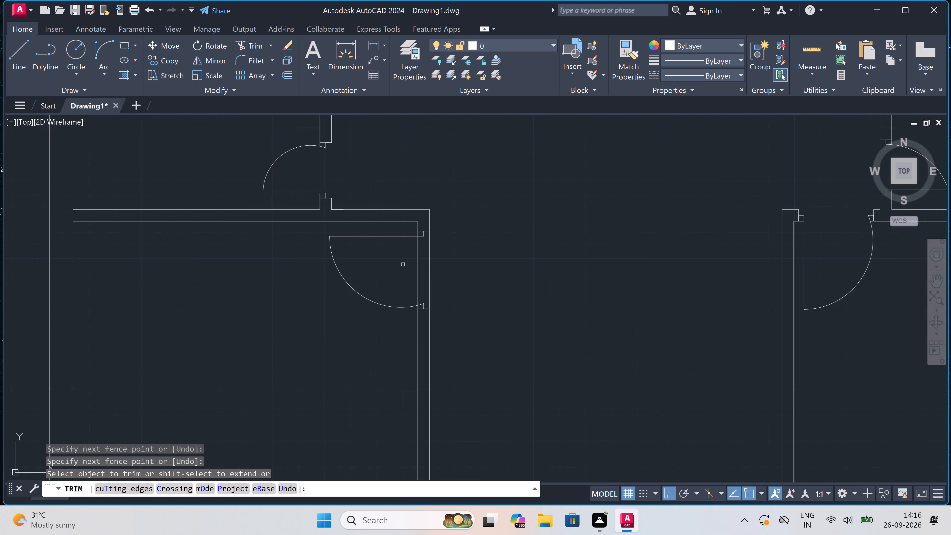
scroll(403, 265, "up", 1)
left_click(402, 265)
left_click(553, 267)
scroll(447, 293, "down", 3)
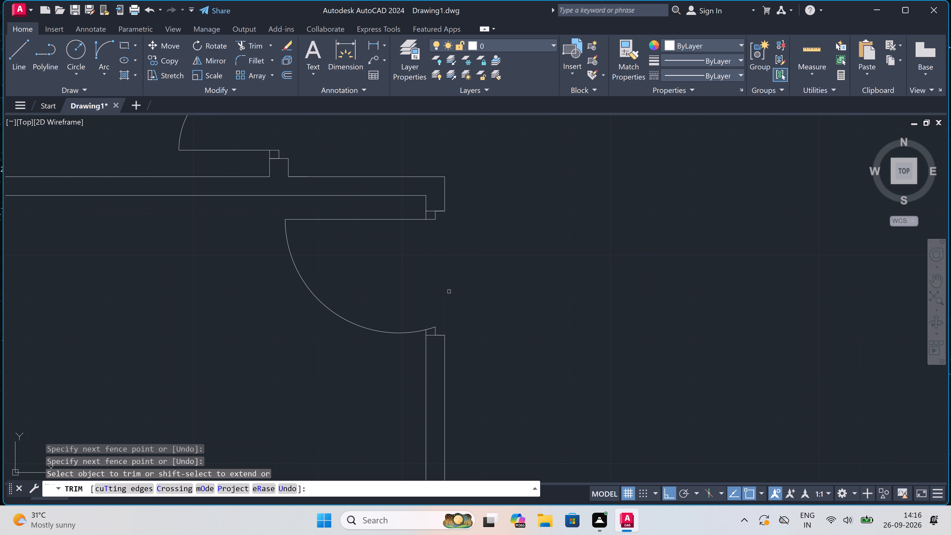
scroll(447, 293, "down", 3)
scroll(526, 294, "up", 3)
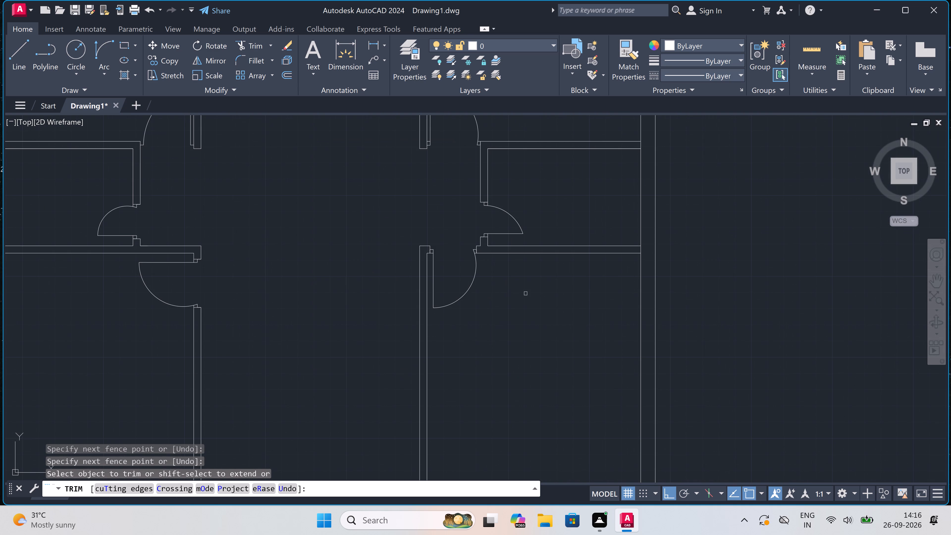
key("Escape")
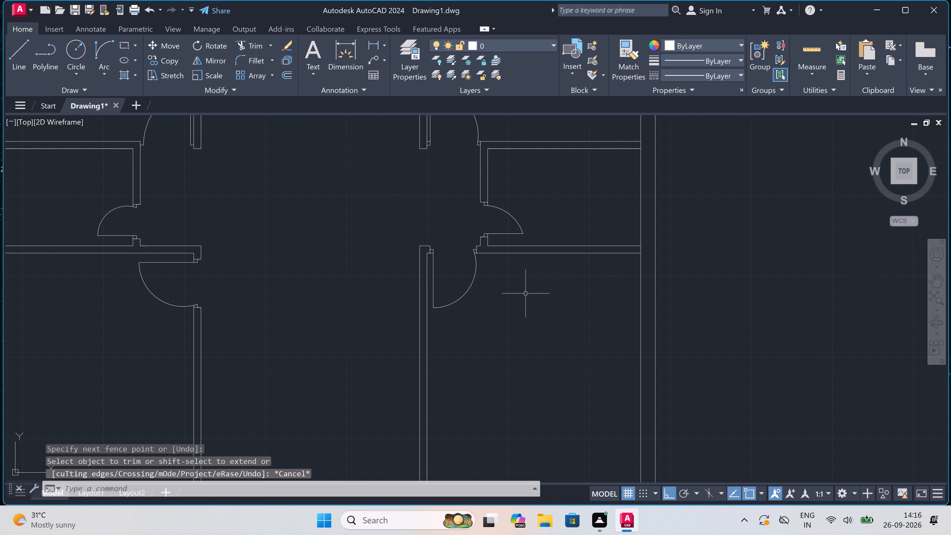
Draw an enclosure outline in the lower-right room's upper-right corner: 5'4.5" down the outer wall, about 6' left, and up to the top partition.
type("l")
key("space")
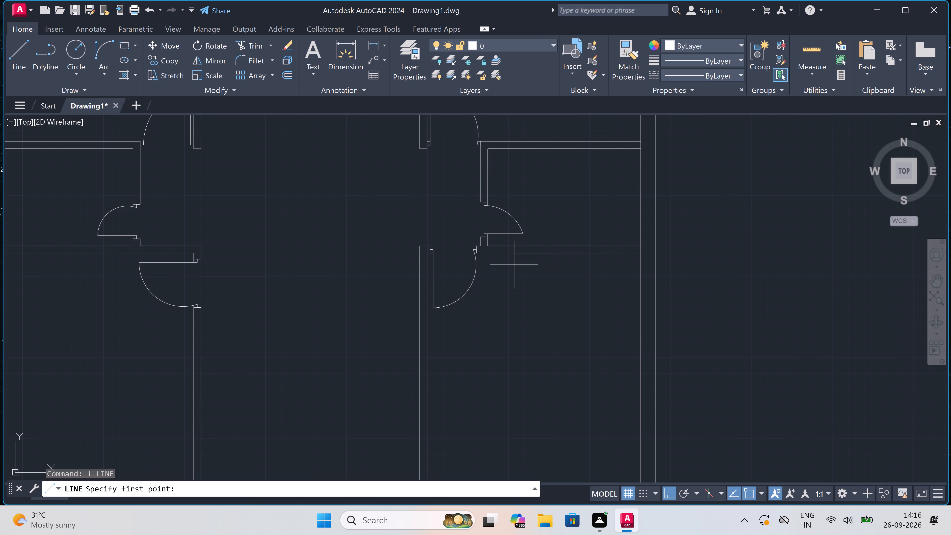
left_click(643, 256)
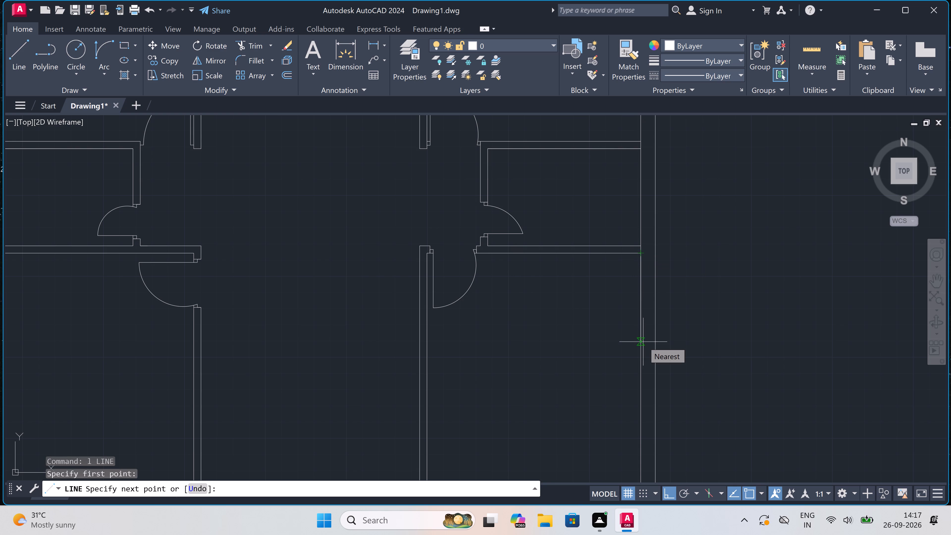
type("5'")
type("4.5")
type("\"")
key("space")
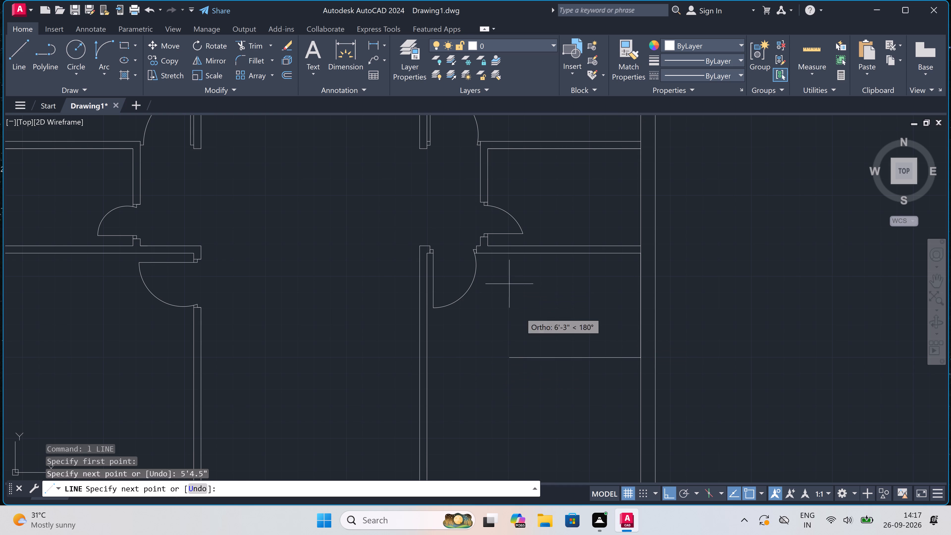
left_click(524, 360)
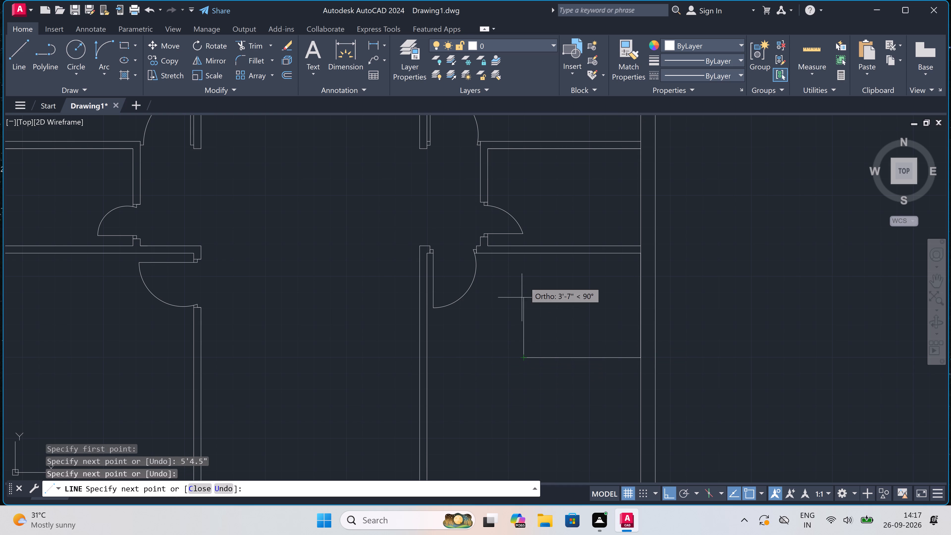
left_click(522, 253)
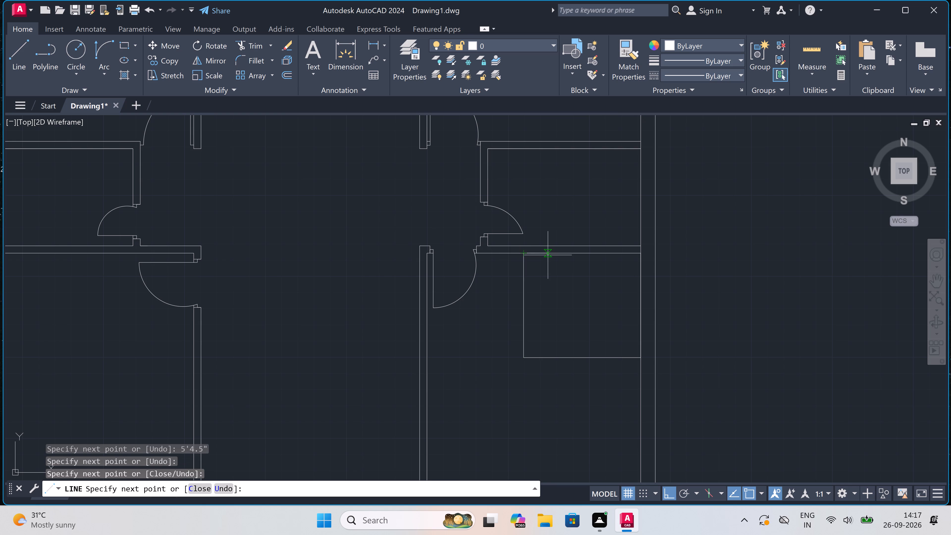
Draw the enclosure's inner partition lines 4.5" inside its left and bottom lines, ending at the right outer wall.
key("4")
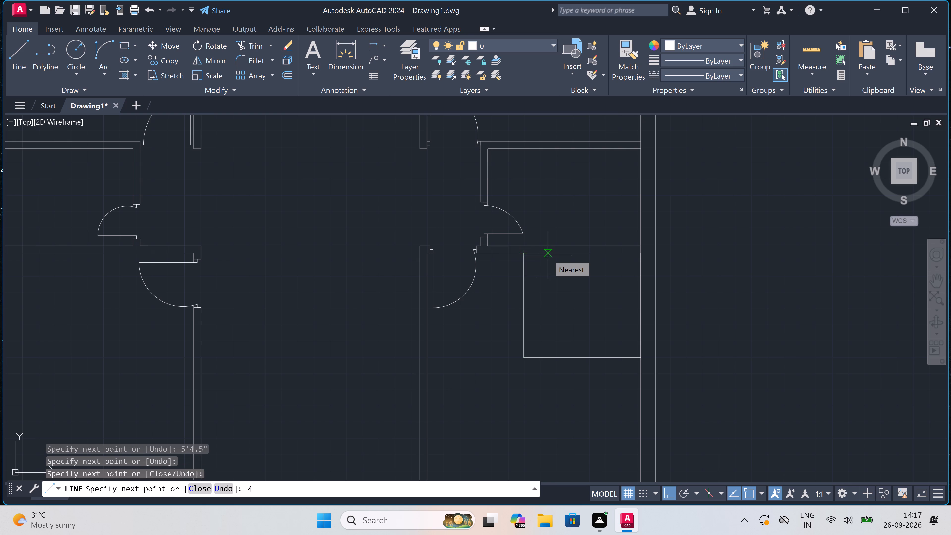
type(".5")
type("\"")
key("space")
scroll(548, 255, "up", 1)
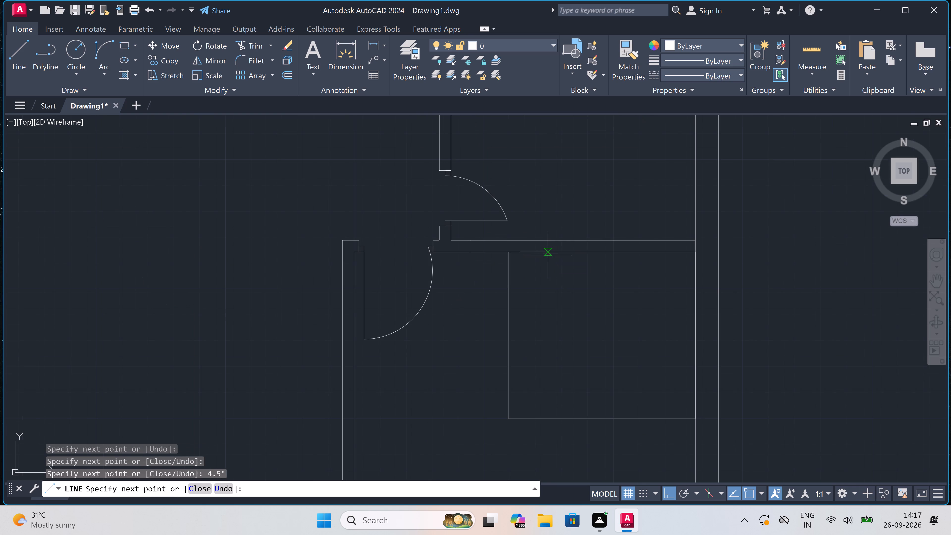
left_click(525, 419)
key("4")
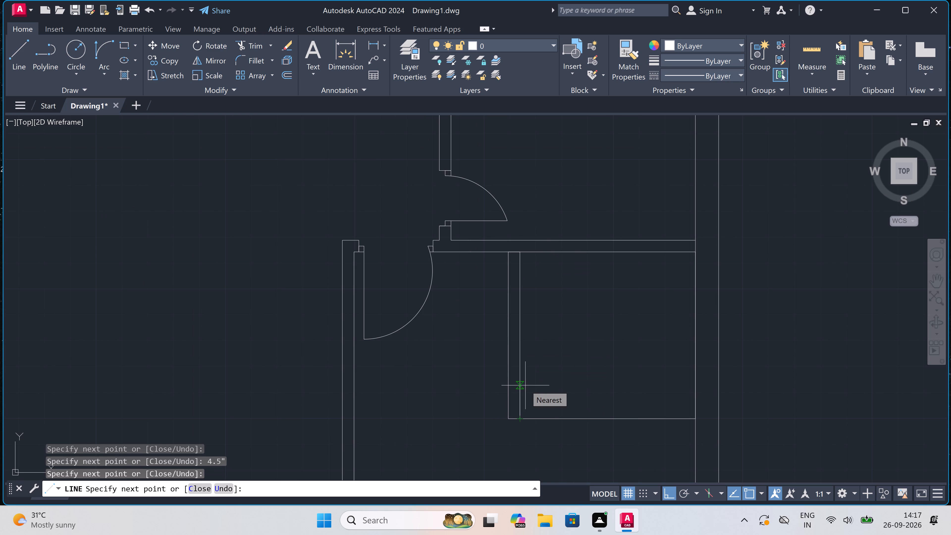
type(".5")
type("\"")
key("space")
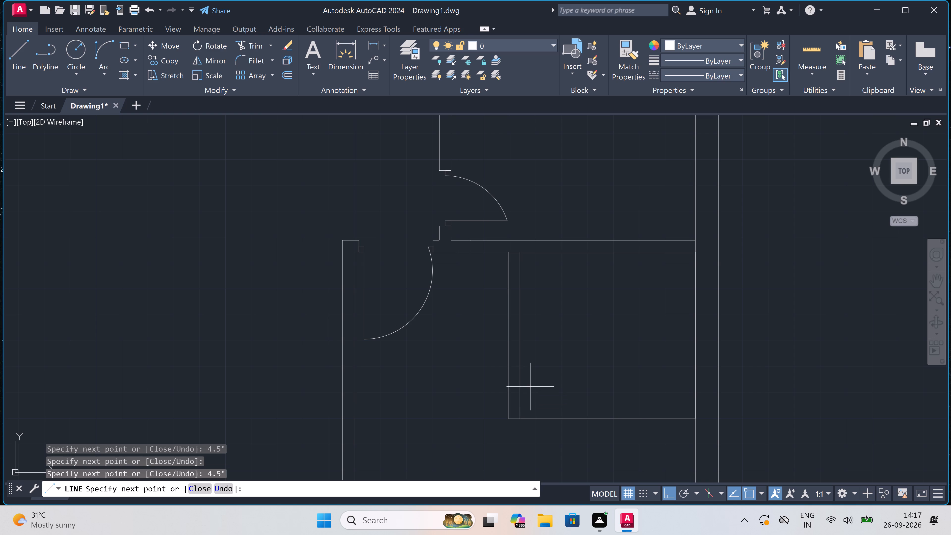
left_click(694, 407)
key("Escape")
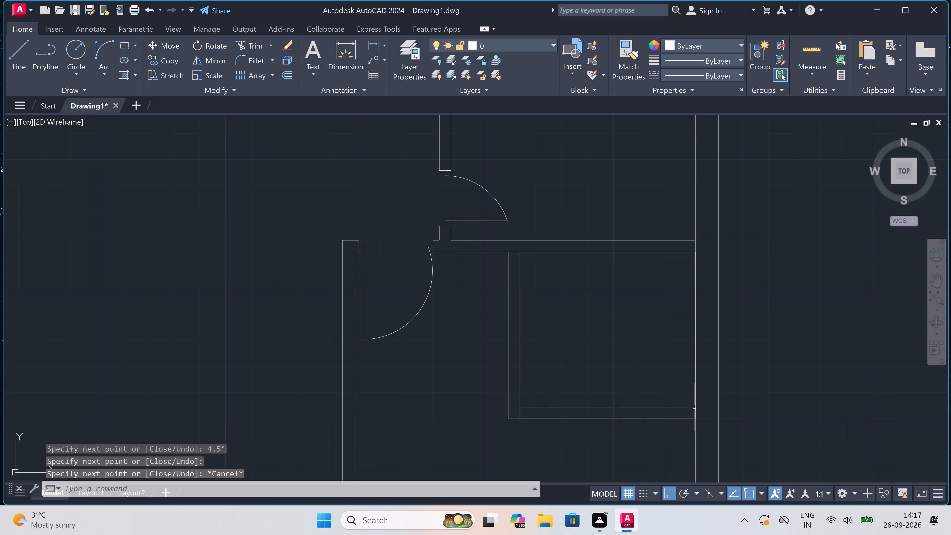
Draw the left jamb across the enclosure's bottom partition near its inner corner, with a 2" stop from its midpoint and a 2' leaf upward.
key("space")
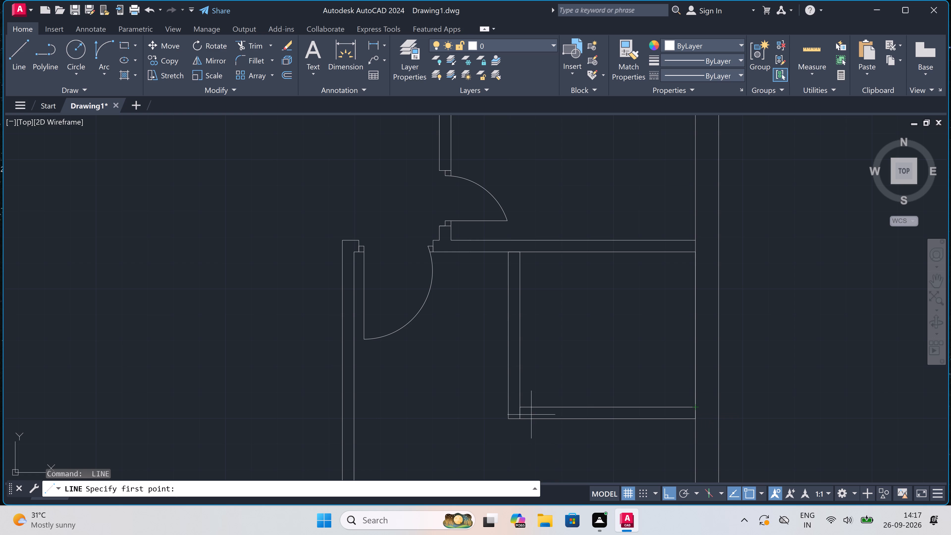
scroll(532, 412, "up", 1)
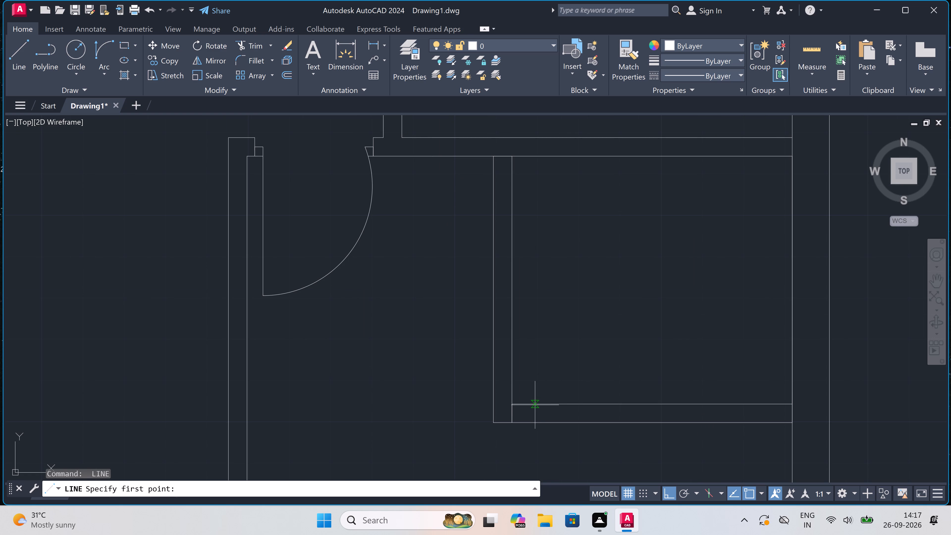
left_click(535, 405)
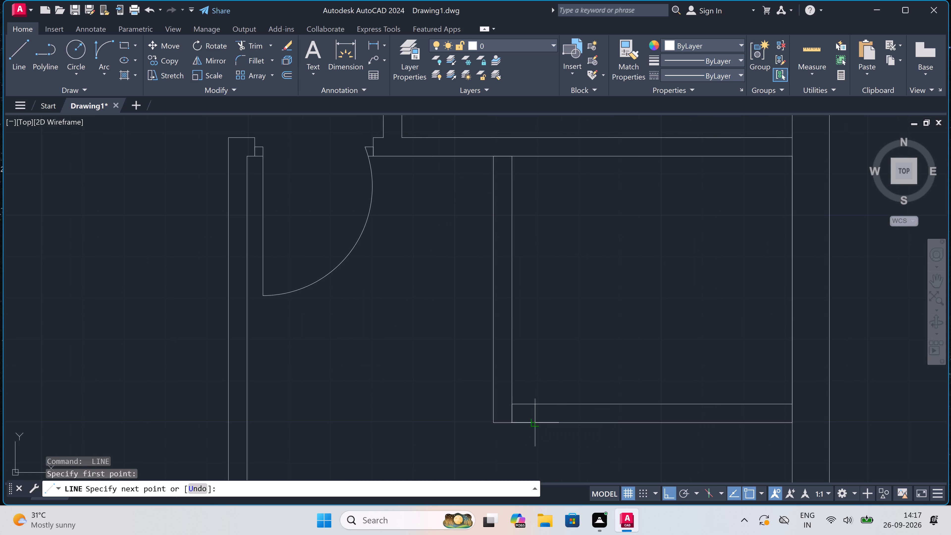
left_click(537, 420)
scroll(537, 415, "up", 2)
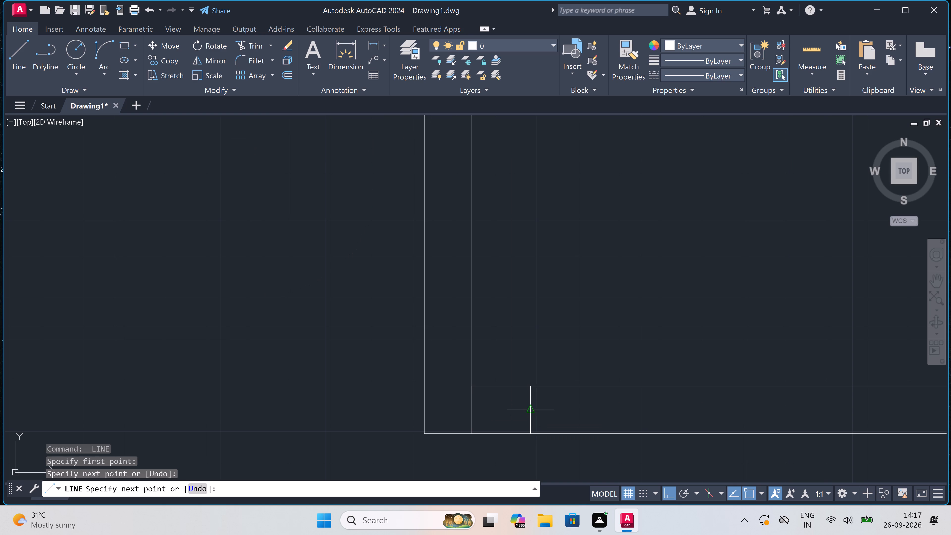
double_click(528, 408)
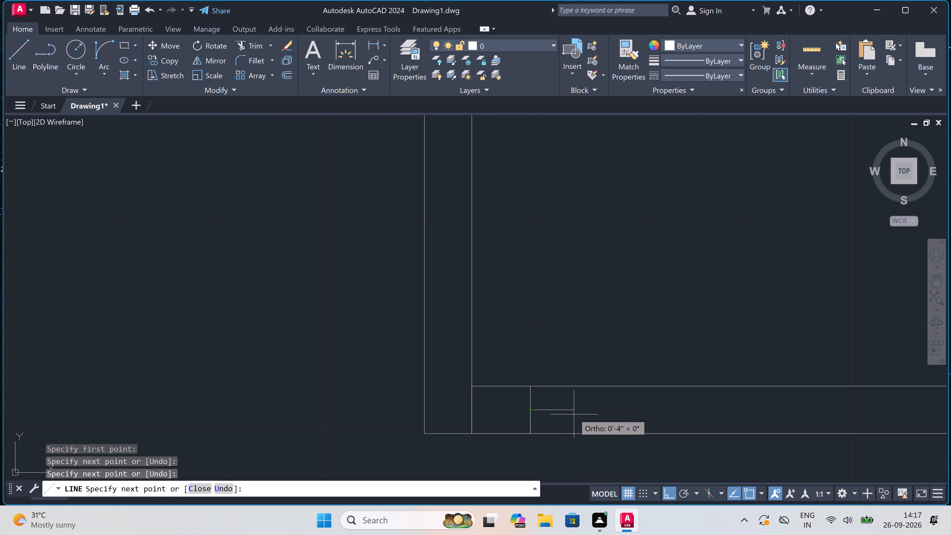
key("2")
type("\"")
key("space")
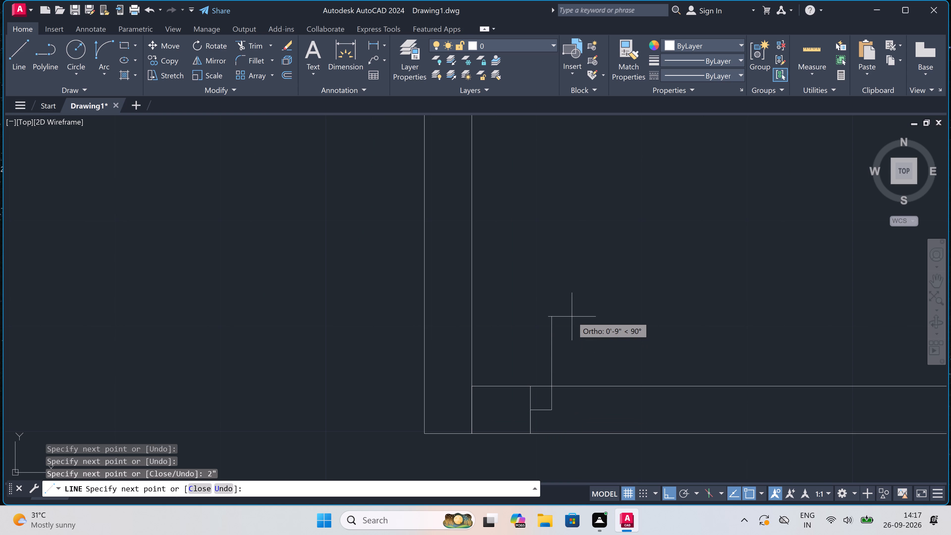
type("2'")
key("space")
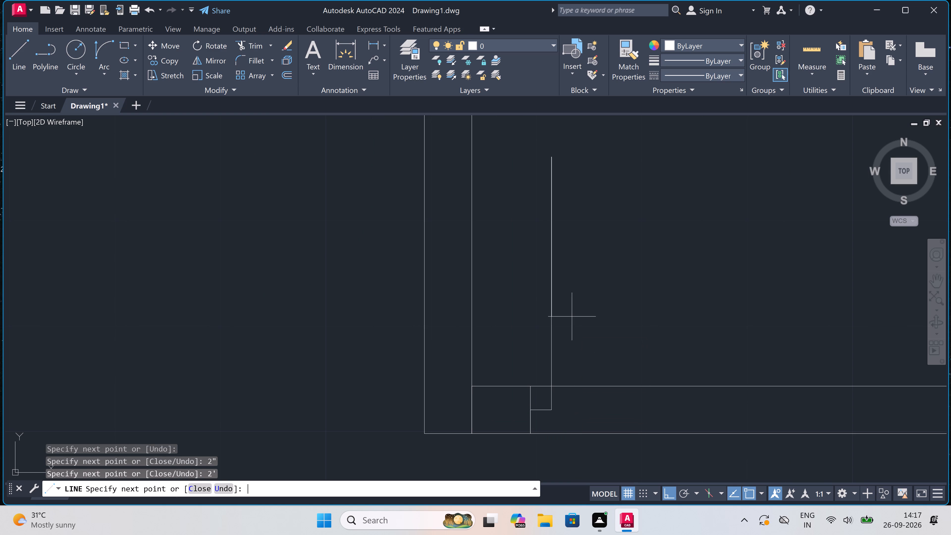
key("Escape")
Draw the enclosure door's right jamb across the bottom partition, with a 2" stop from its midpoint toward the leaf.
key("space")
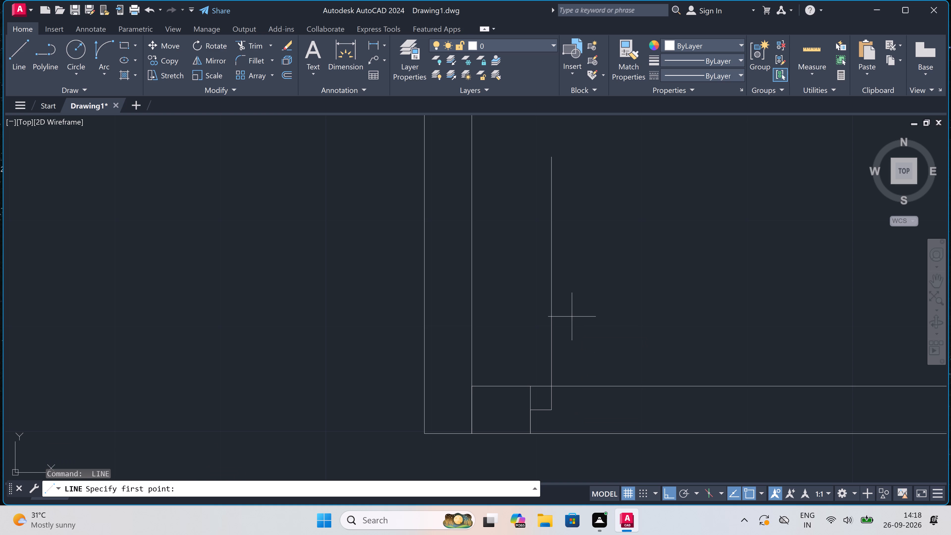
scroll(572, 317, "down", 2)
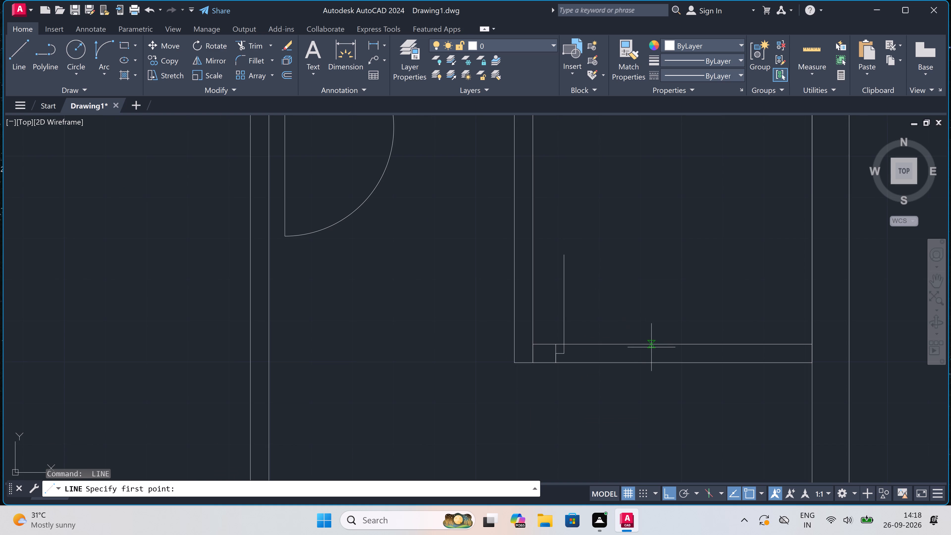
left_click_drag(649, 342, 649, 345)
scroll(649, 354, "up", 3)
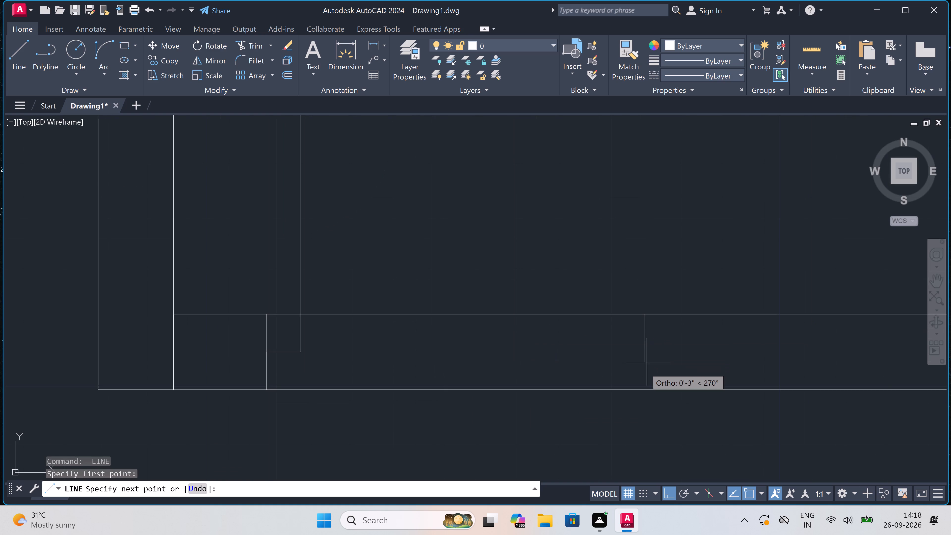
left_click(648, 390)
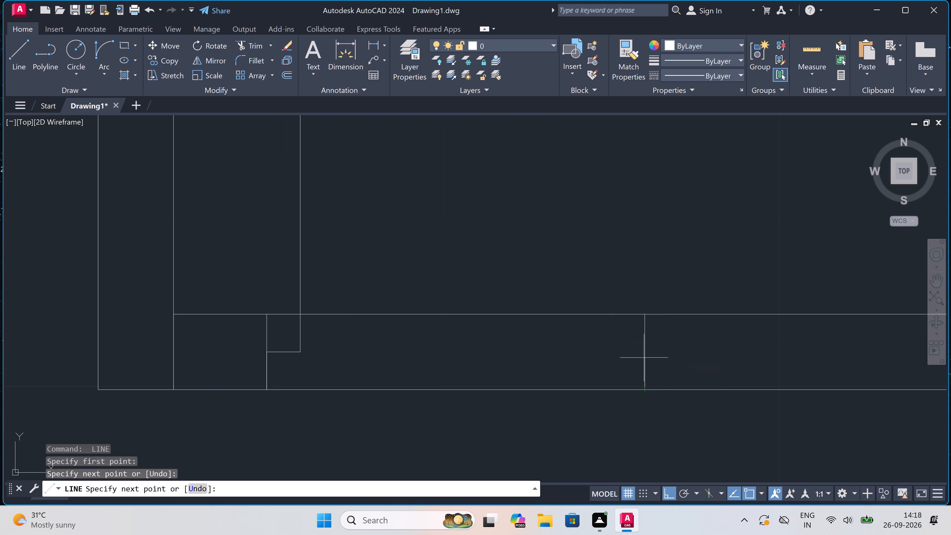
left_click_drag(643, 354, 641, 354)
key("2")
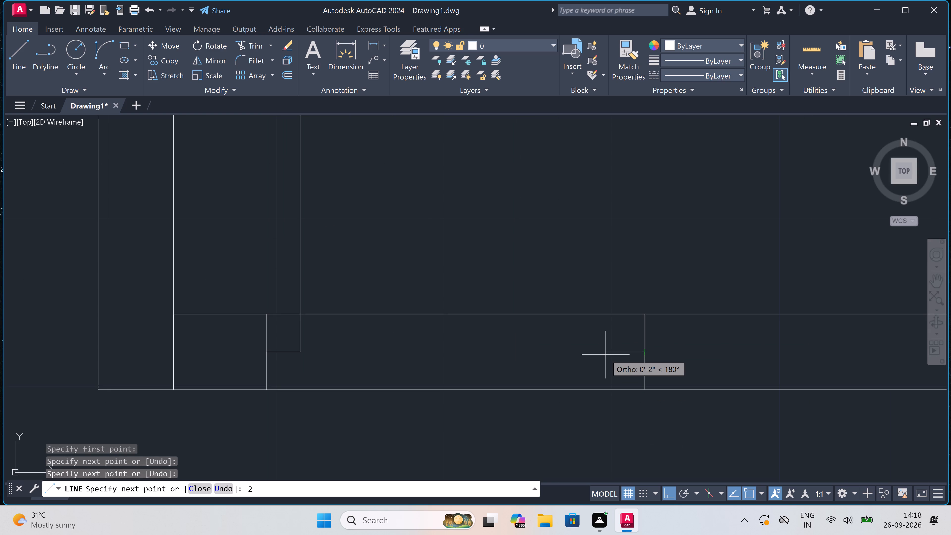
type("\"")
key("space")
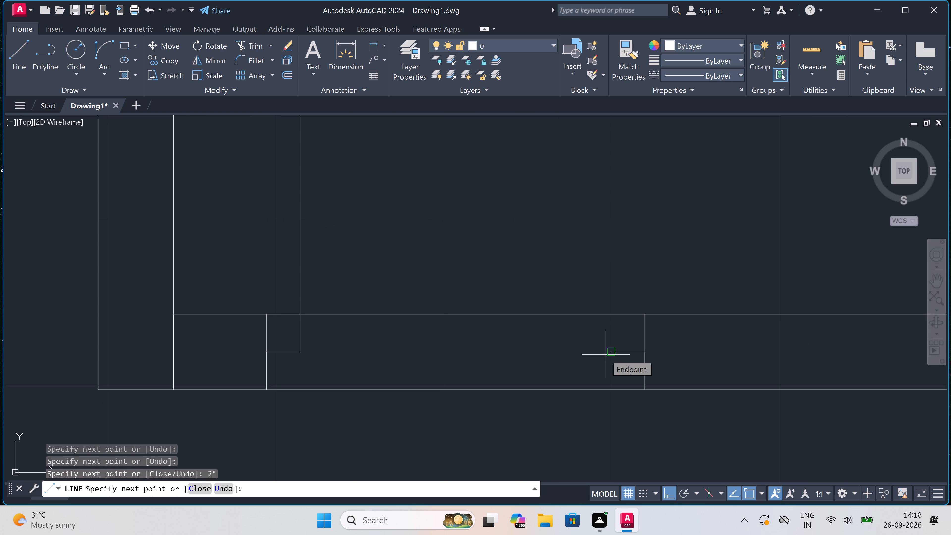
key("Escape")
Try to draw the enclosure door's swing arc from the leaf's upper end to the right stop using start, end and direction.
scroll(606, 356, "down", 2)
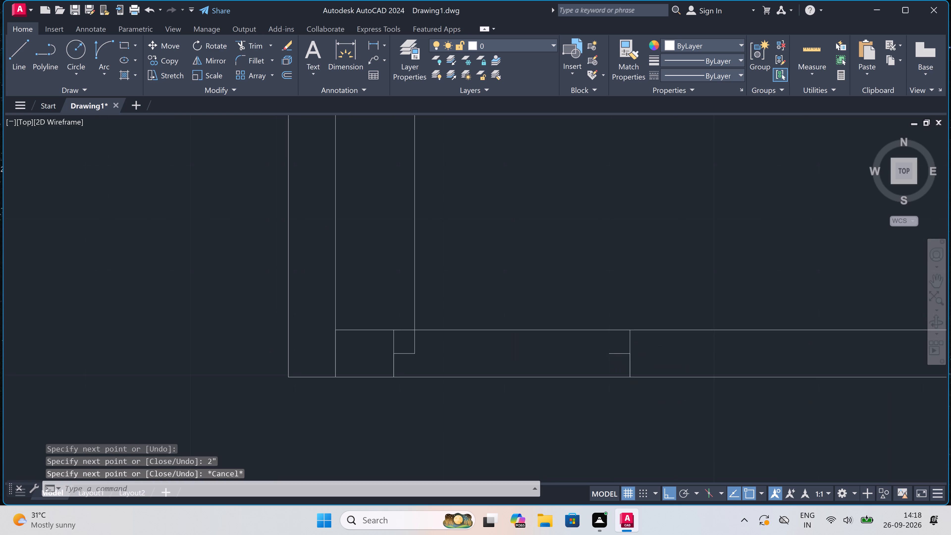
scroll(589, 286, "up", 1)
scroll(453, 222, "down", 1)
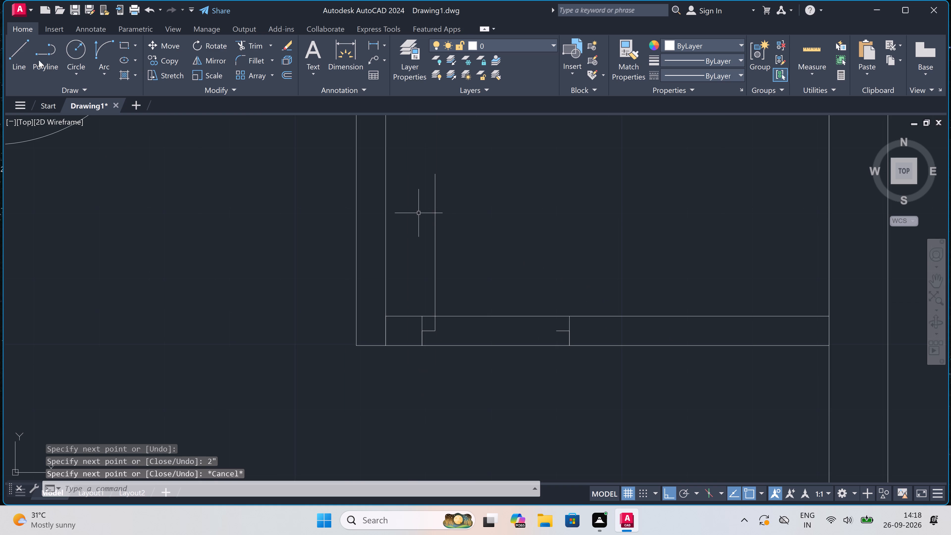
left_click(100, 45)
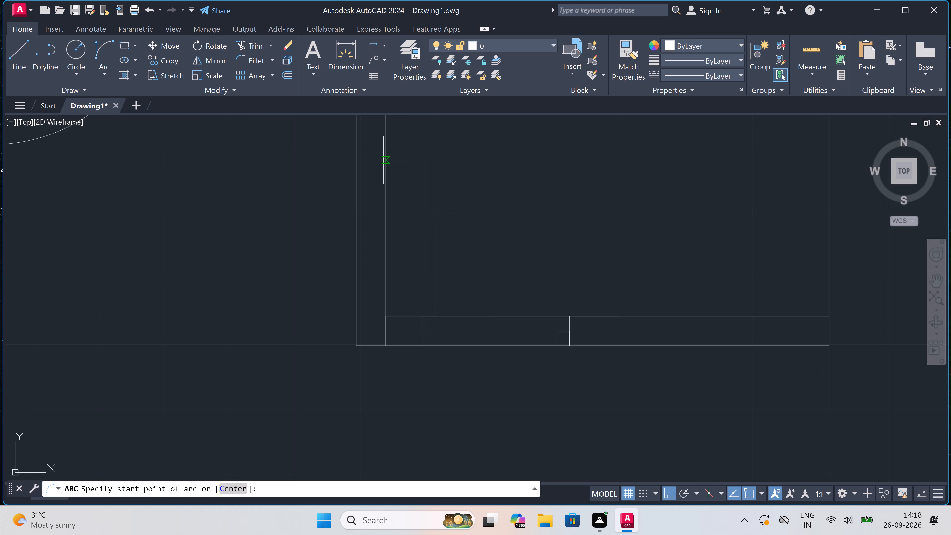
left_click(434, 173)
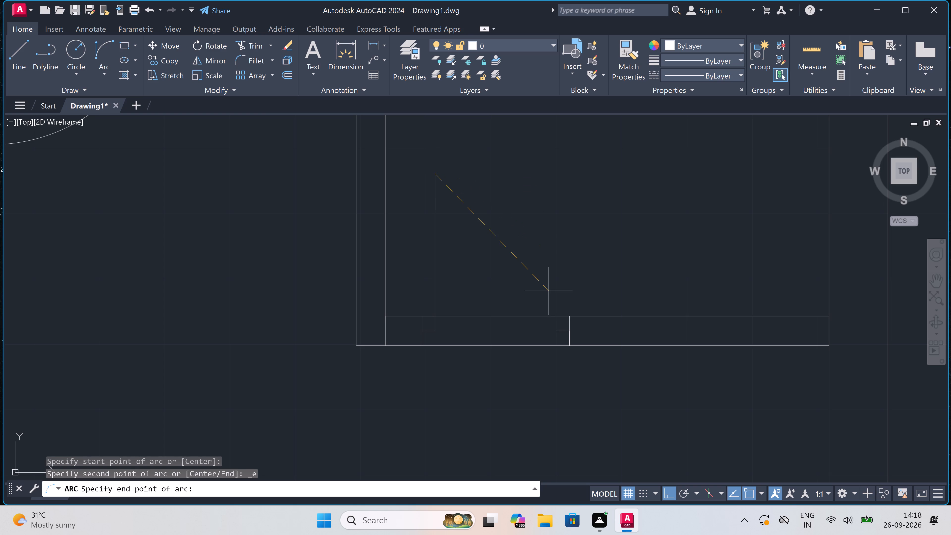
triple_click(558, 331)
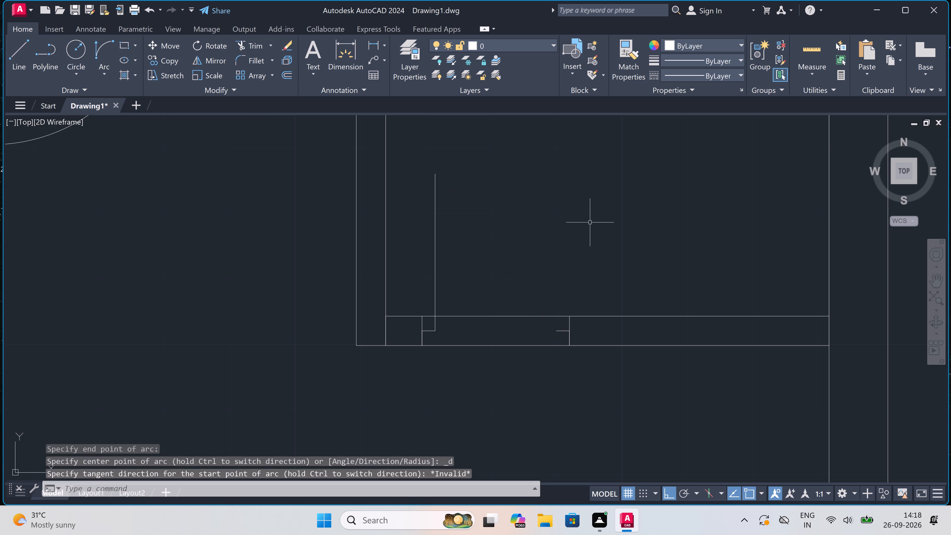
Draw a three-point arc from the enclosure door leaf's upper end through the right stop's end, finishing below the partition.
key("space")
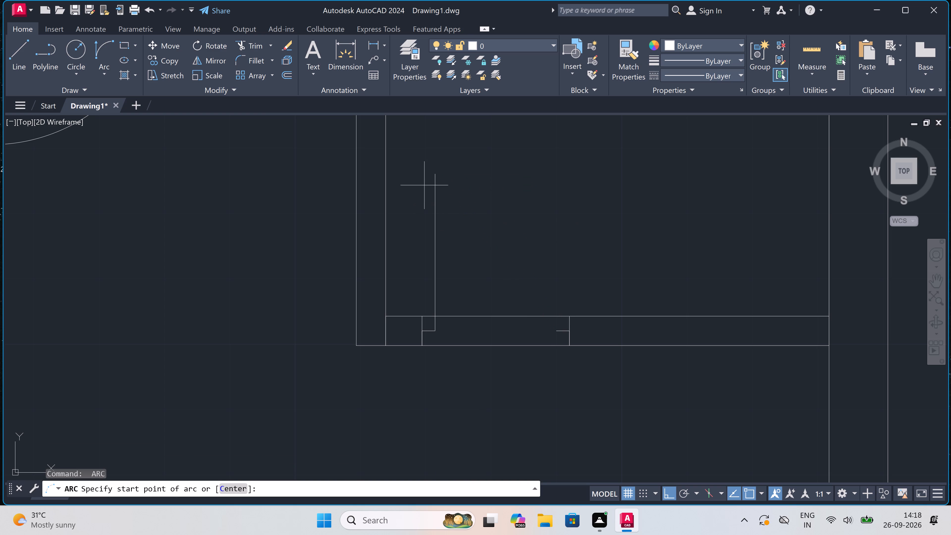
left_click(432, 175)
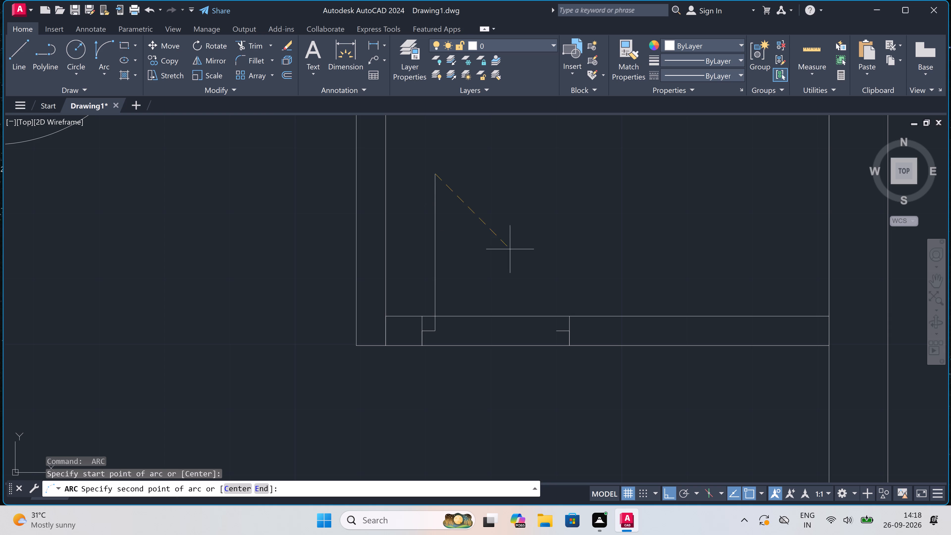
left_click(555, 327)
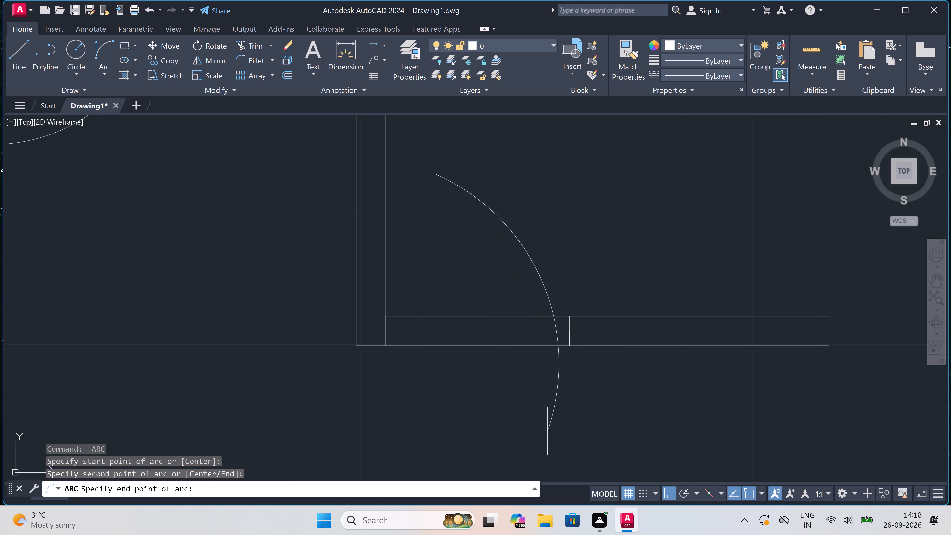
left_click(474, 425)
Trim the bottom partition lines across the enclosure's door opening and cut the swing arc and leftover wall line back to the right stop.
type("tr")
key("space")
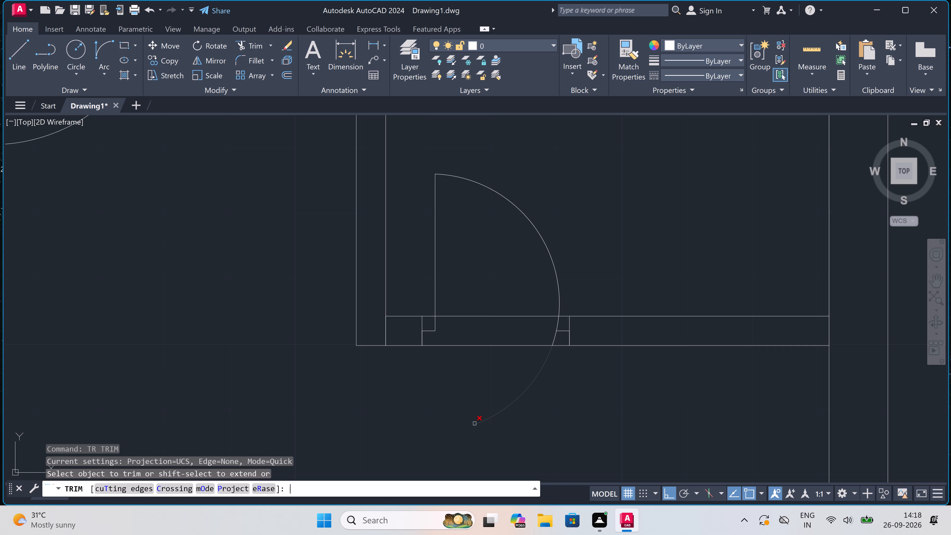
left_click(542, 419)
left_click(509, 300)
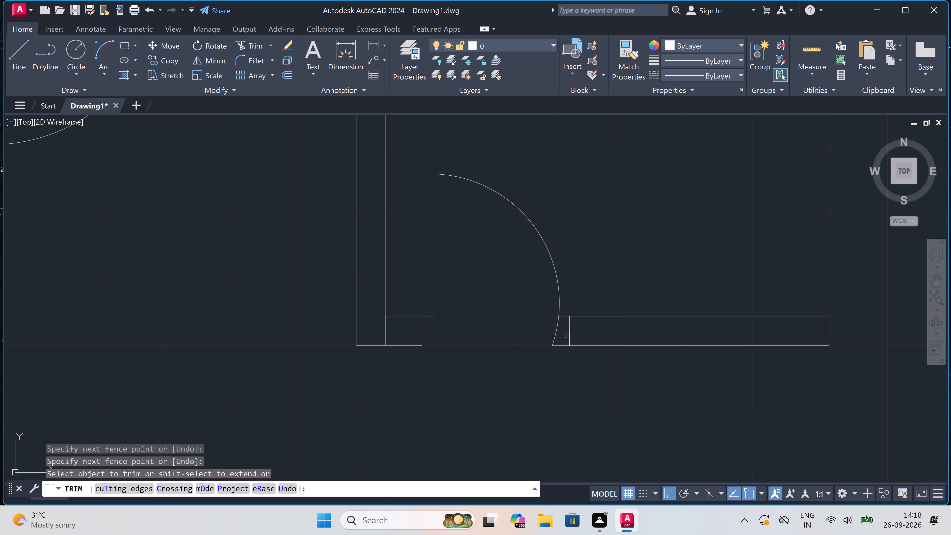
scroll(566, 338, "up", 3)
double_click(565, 338)
double_click(503, 413)
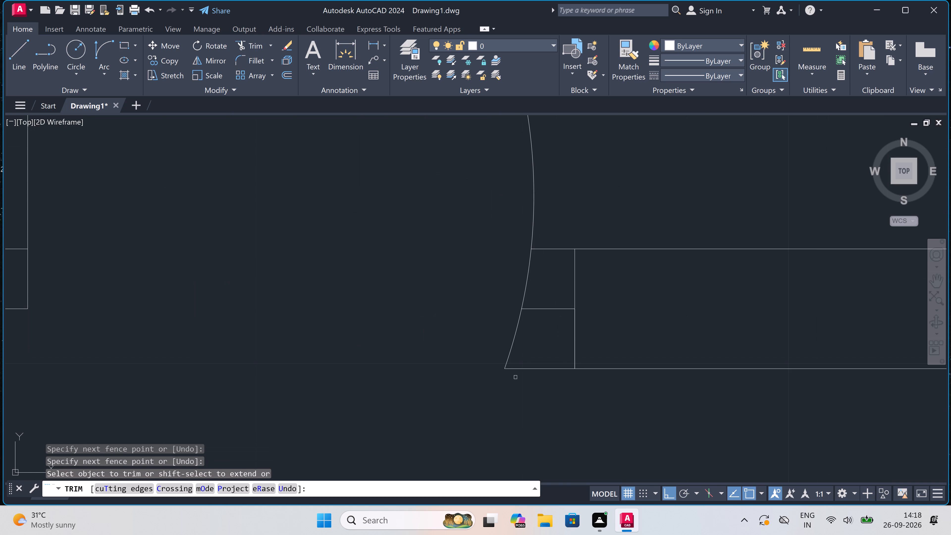
left_click(528, 359)
left_click(527, 347)
left_click(481, 336)
scroll(481, 336, "down", 7)
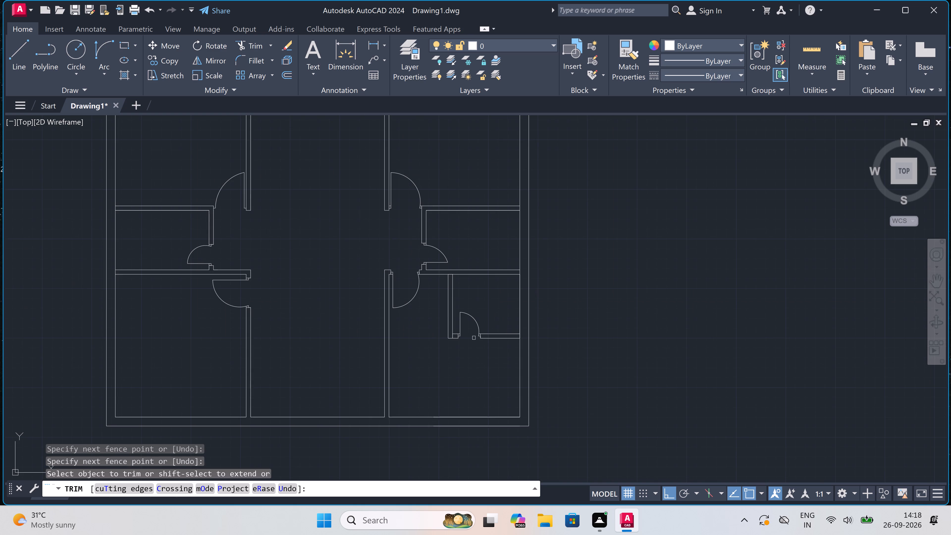
Trim the inner vertical line's overlap at the enclosure's lower-left partition corner.
scroll(451, 336, "up", 3)
double_click(452, 336)
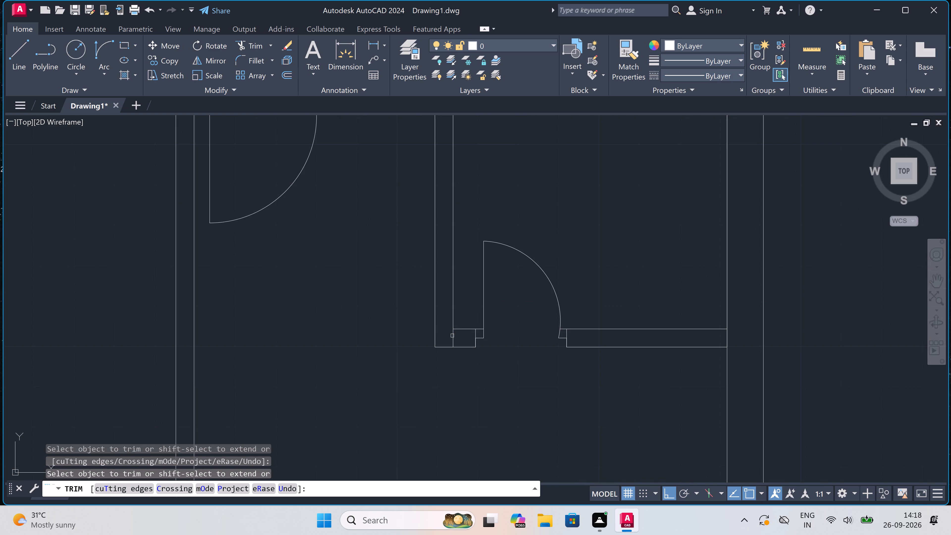
left_click(455, 339)
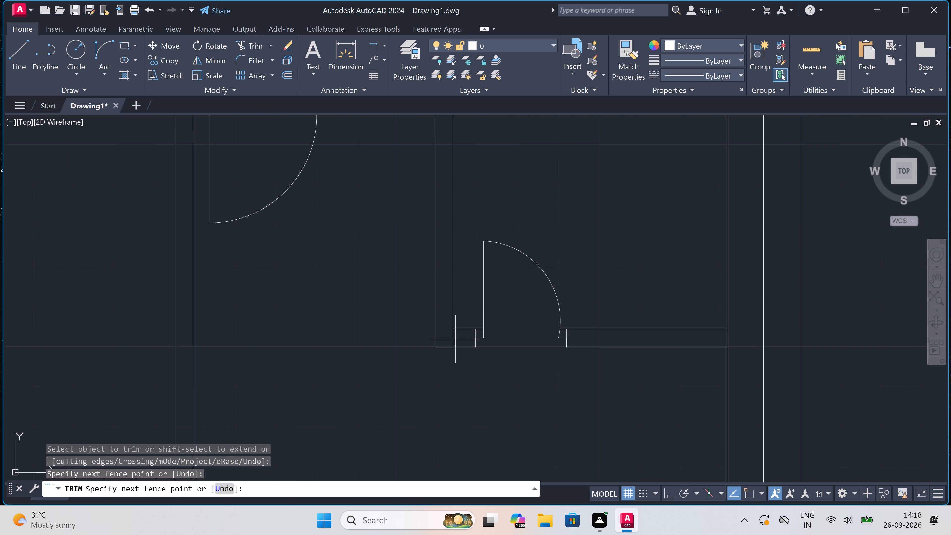
left_click(453, 338)
scroll(453, 338, "down", 2)
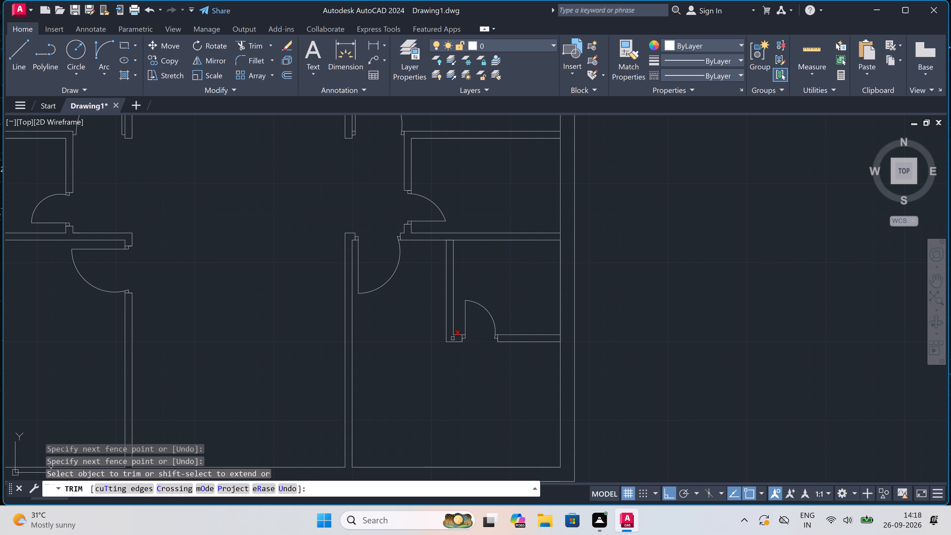
scroll(414, 397, "down", 2)
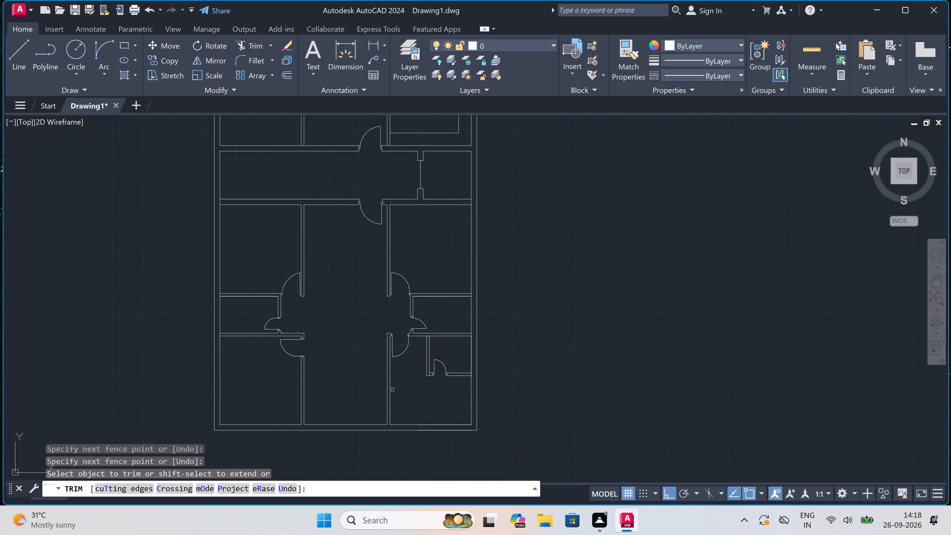
scroll(396, 361, "up", 2)
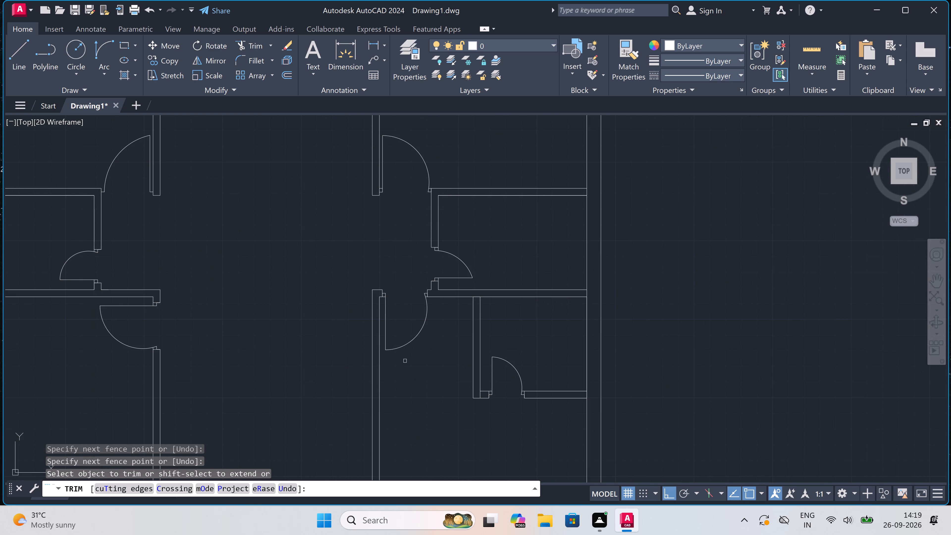
key("Escape")
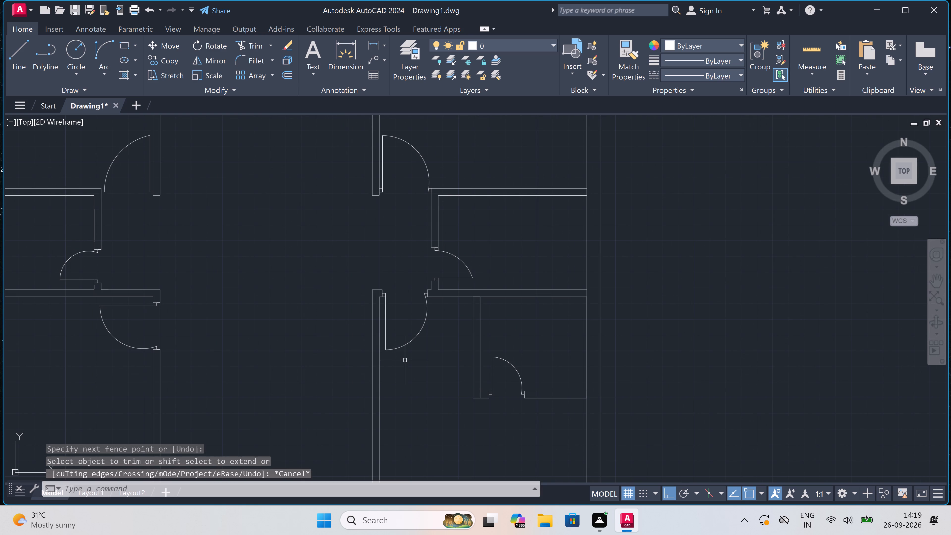
Erase the lower-right room's entrance door leaf, its swing arc and the right jamb line.
scroll(404, 341, "up", 2)
scroll(404, 341, "down", 1)
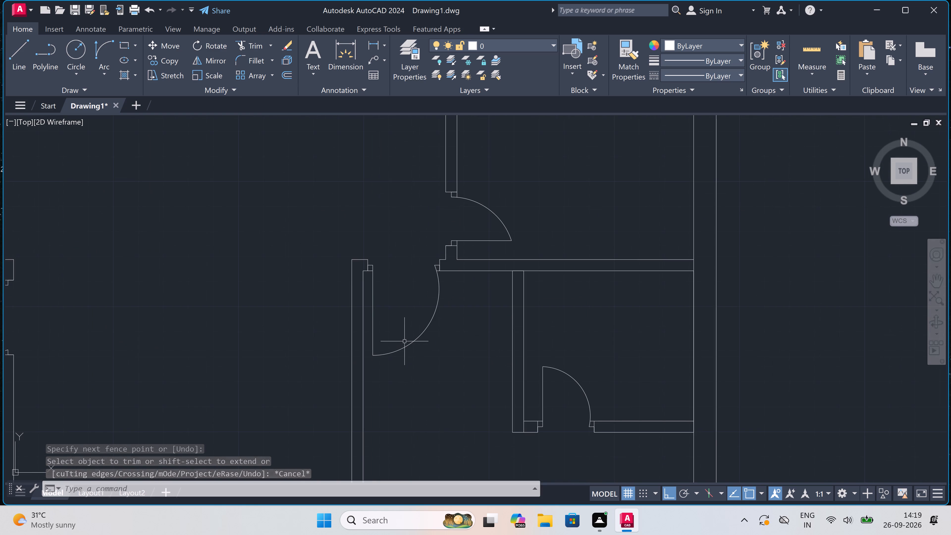
scroll(407, 290, "up", 2)
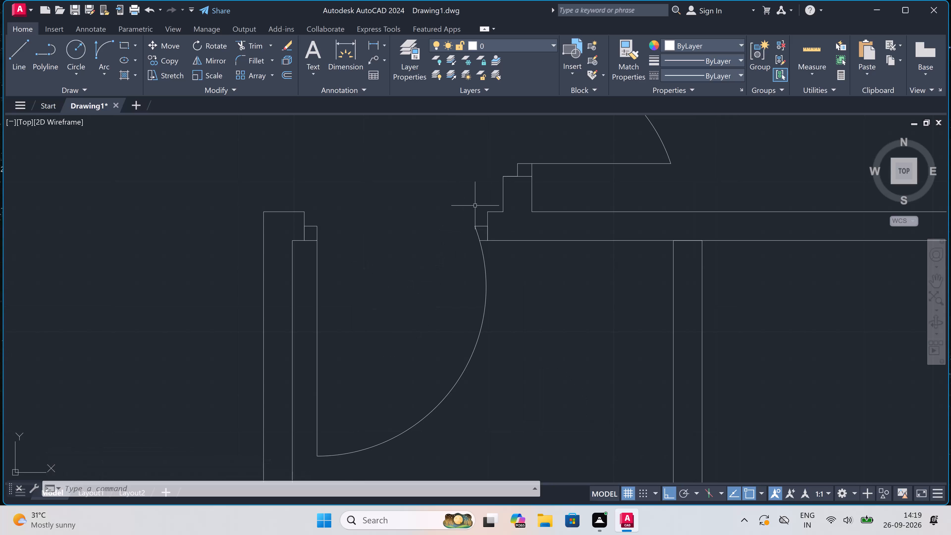
left_click(487, 217)
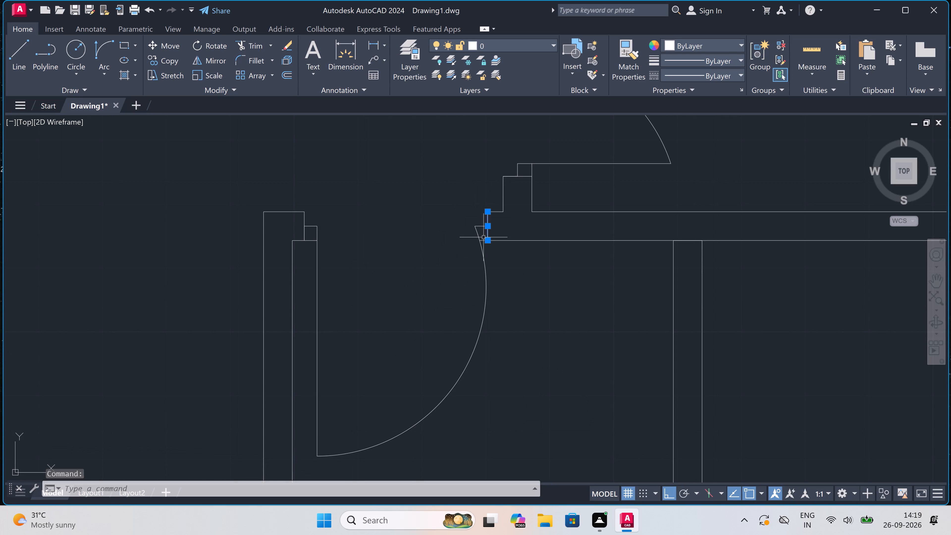
left_click_drag(509, 303, 507, 306)
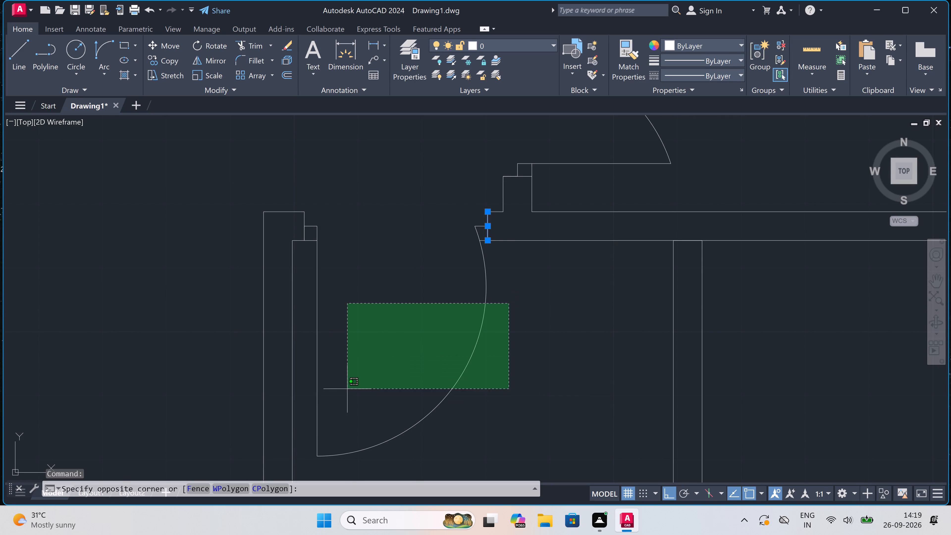
left_click(309, 405)
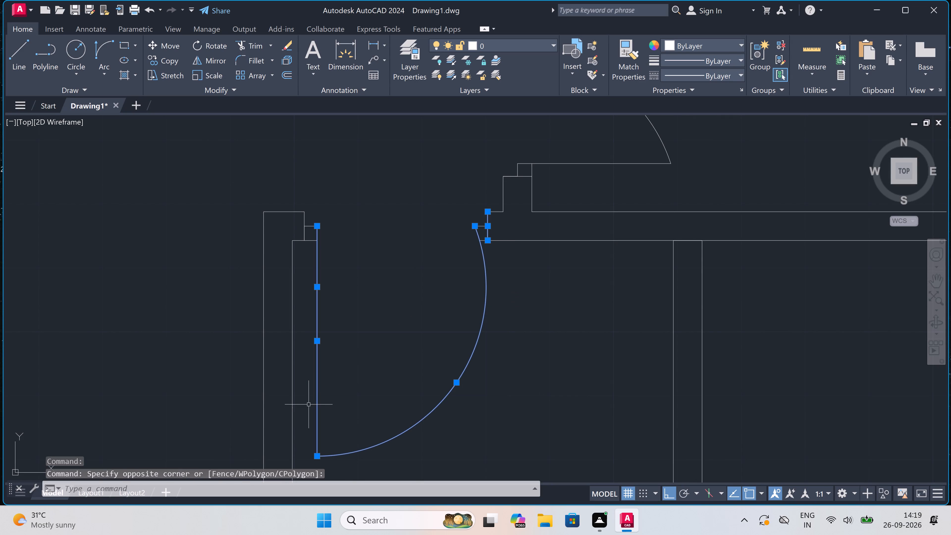
key("Delete")
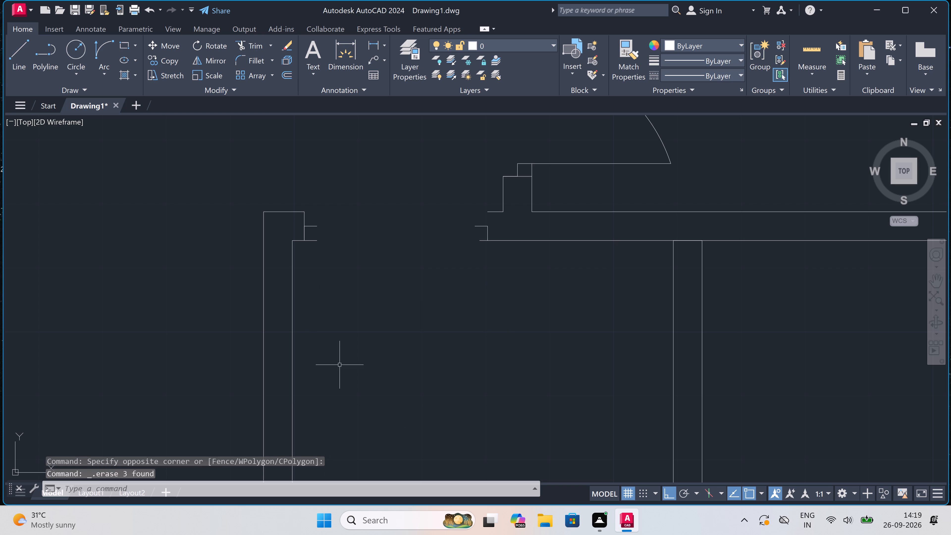
Erase the entrance's right stop, the partition's lower line segment beside it, and the remaining left and right jamb lines.
scroll(418, 238, "up", 1)
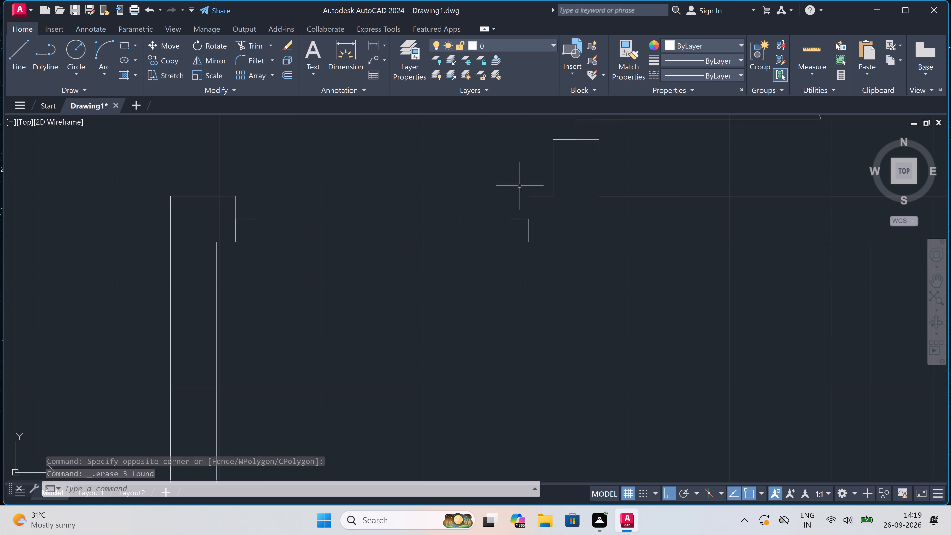
left_click(522, 188)
left_click(501, 264)
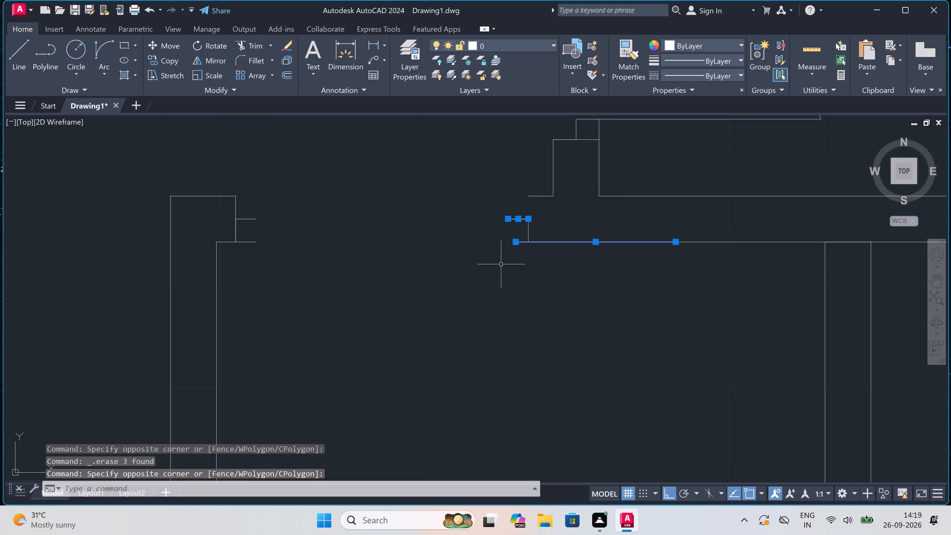
key("Delete")
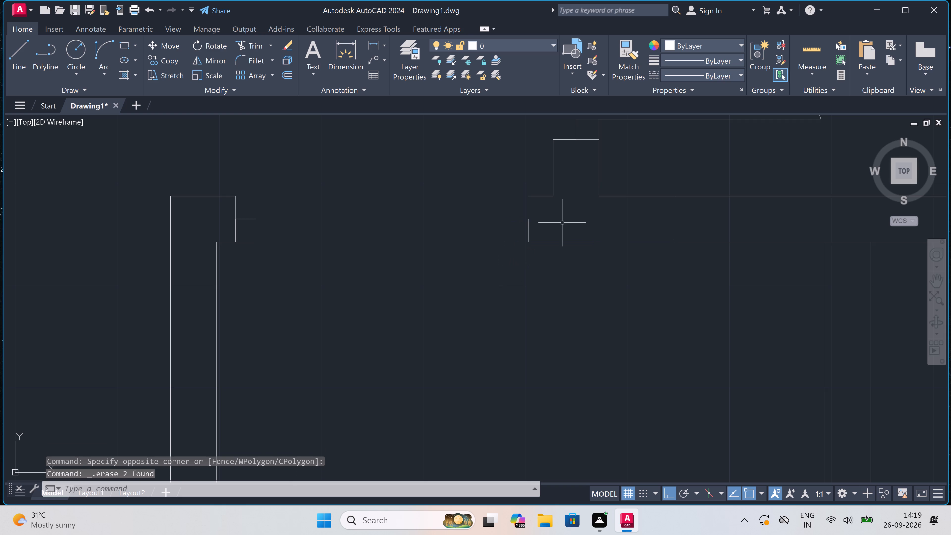
left_click_drag(562, 221, 556, 226)
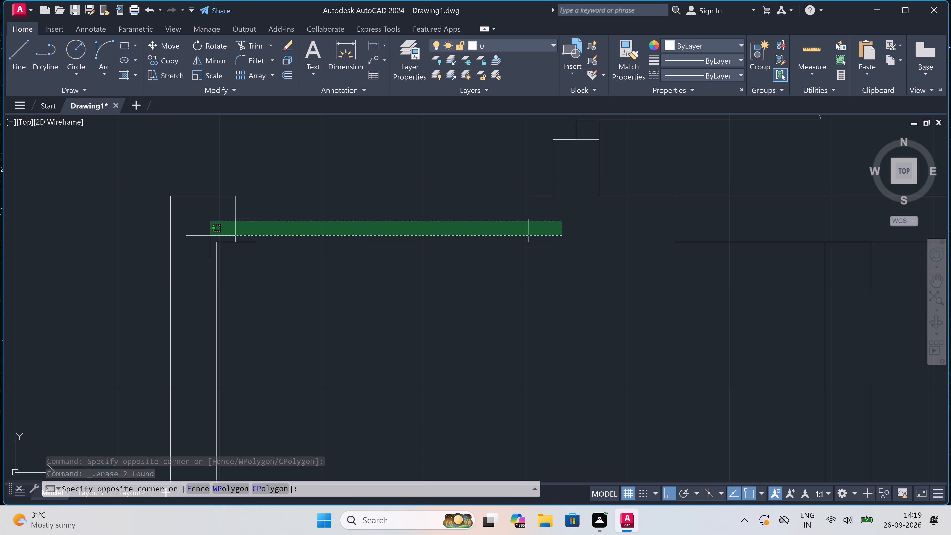
triple_click(221, 232)
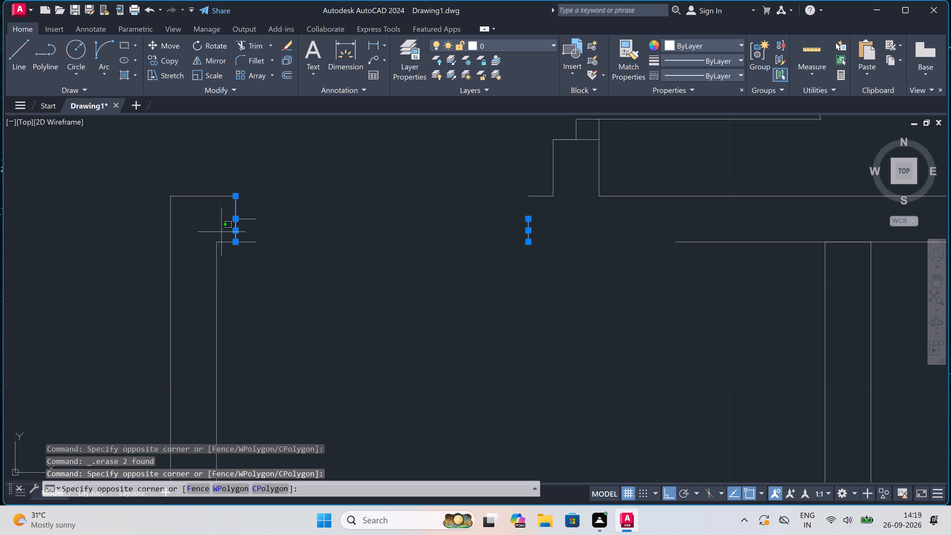
key("Delete")
Trim away the leftover left stop and the short upper wall stub at the right side of the removed entrance.
type("tr")
key("space")
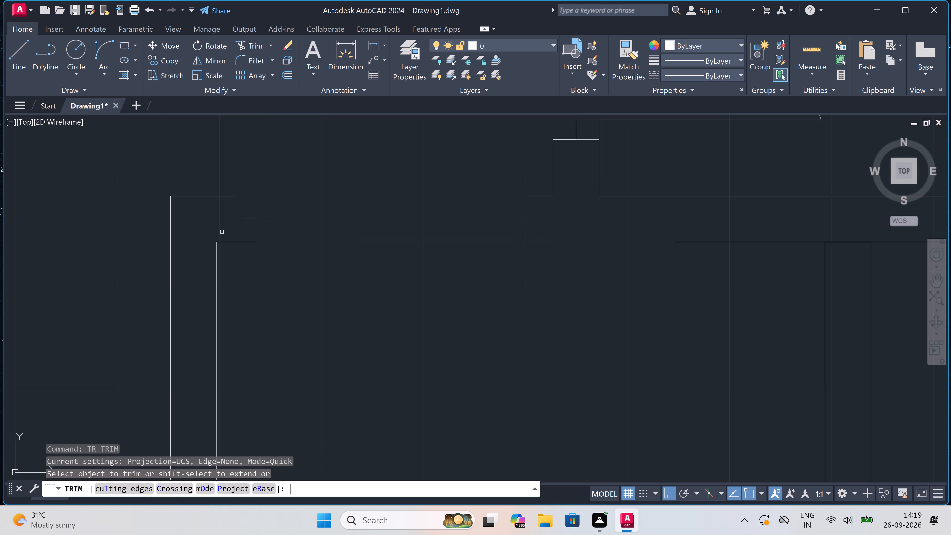
left_click(242, 215)
left_click(243, 227)
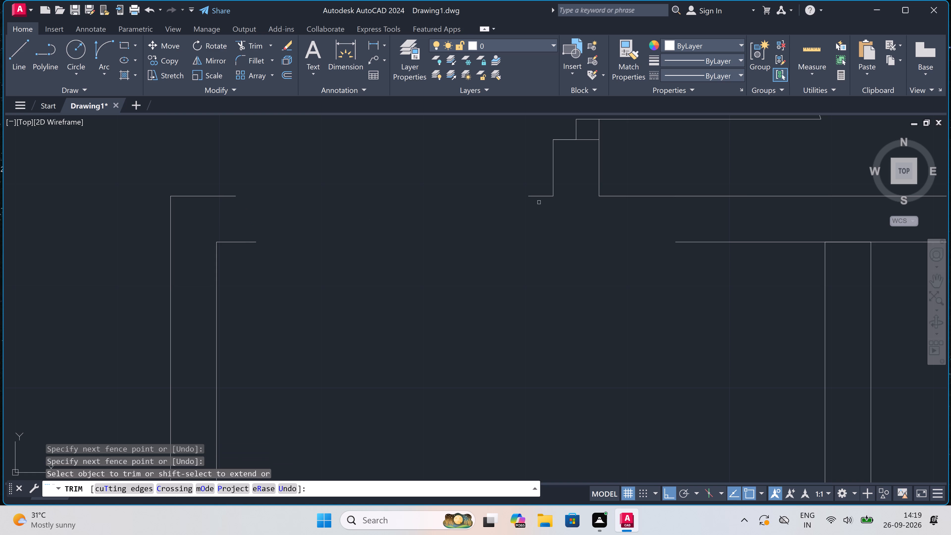
left_click(545, 187)
double_click(546, 209)
key("Escape")
Draw the partition's lower line back to beneath the small room's left wall line, closing it upward to that line's lower end.
type("l")
key("space")
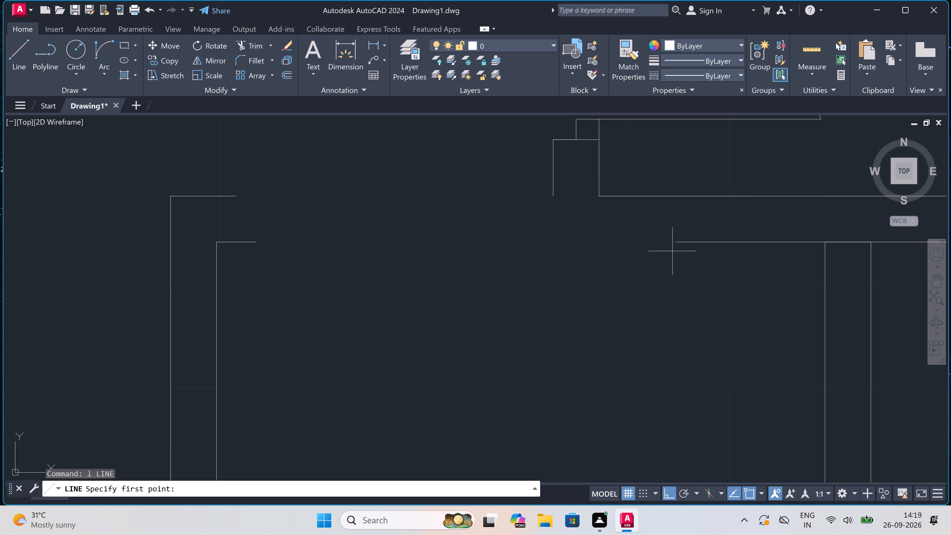
left_click(675, 245)
left_click_drag(675, 245, 663, 246)
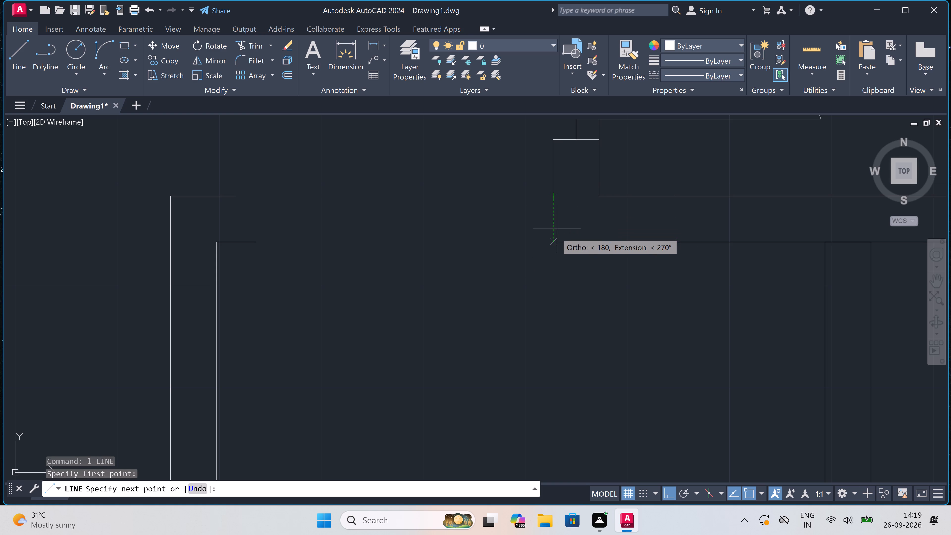
left_click(554, 242)
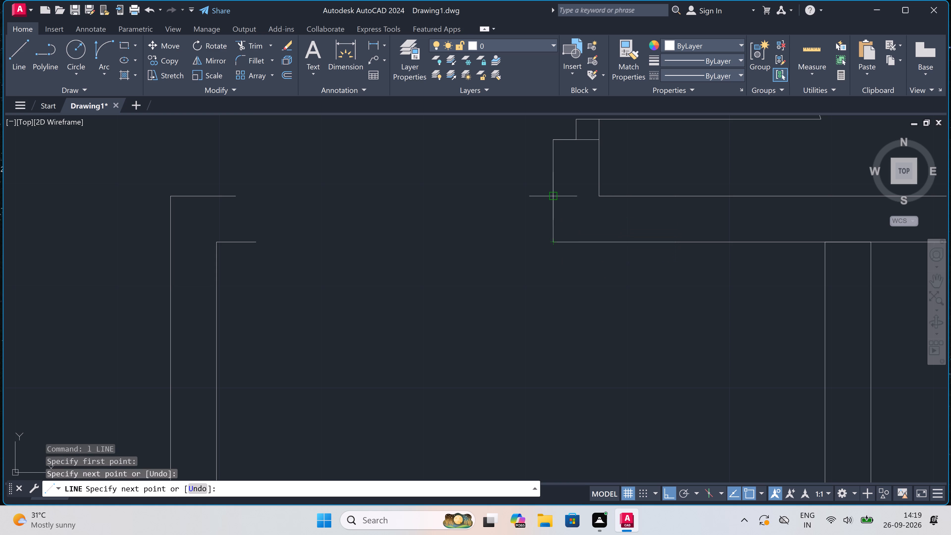
left_click(553, 195)
key("Escape")
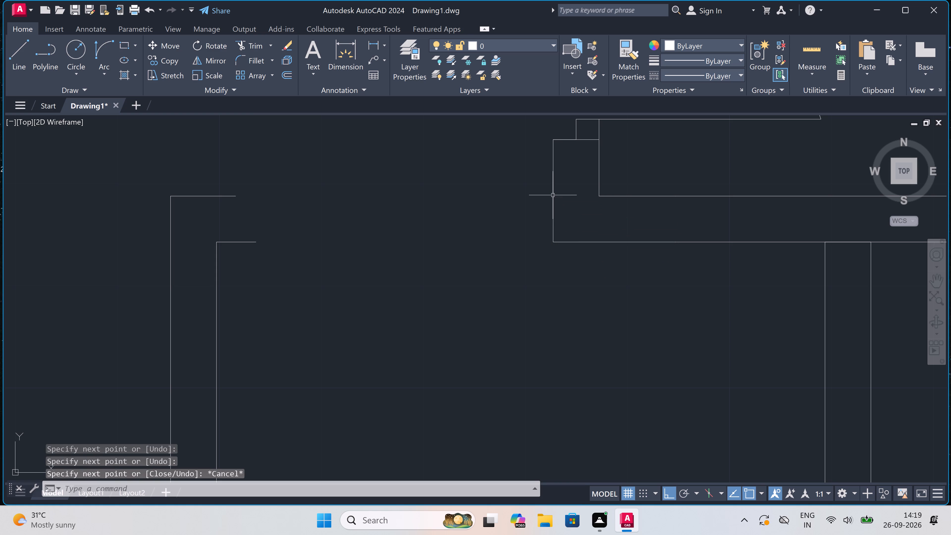
Close the top end of the lower-right room's left wall with a short line and trim off the two stubs beyond it.
key("space")
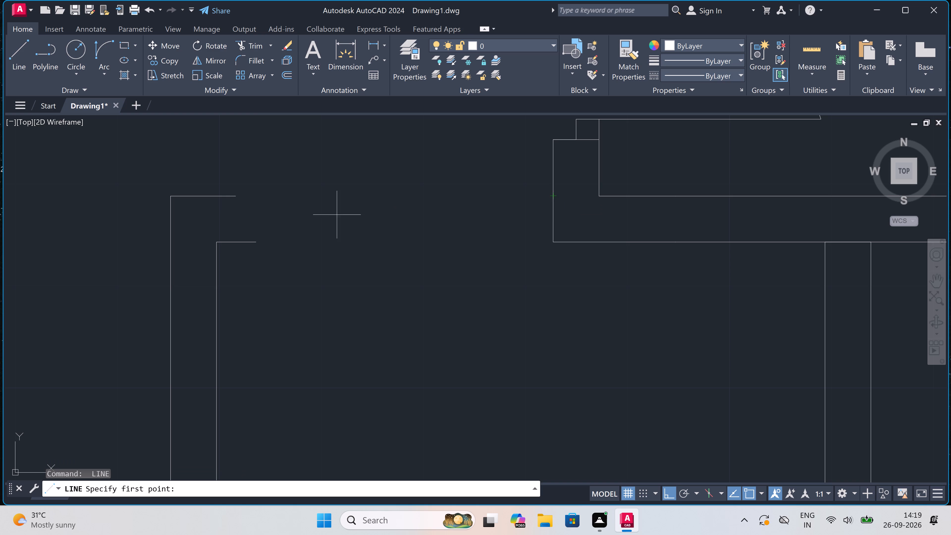
left_click(216, 244)
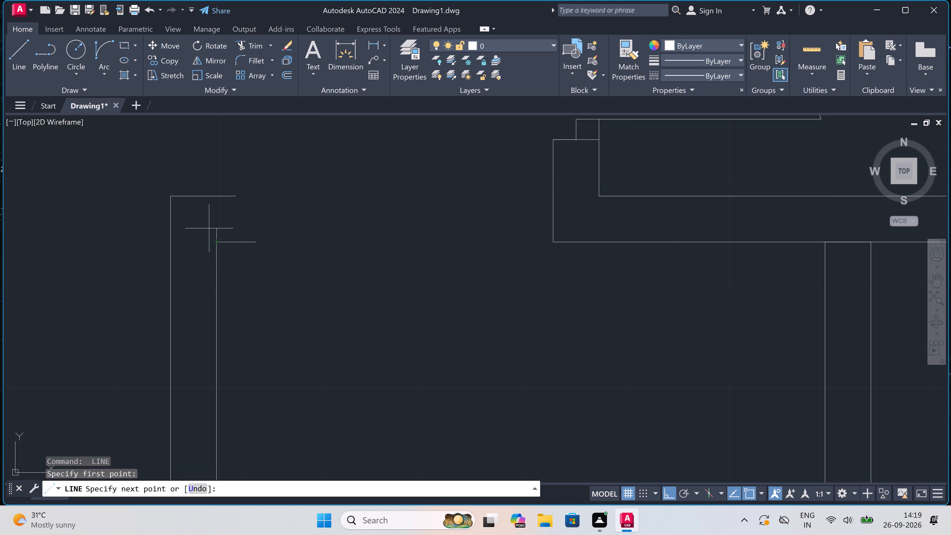
left_click(216, 196)
key("Escape")
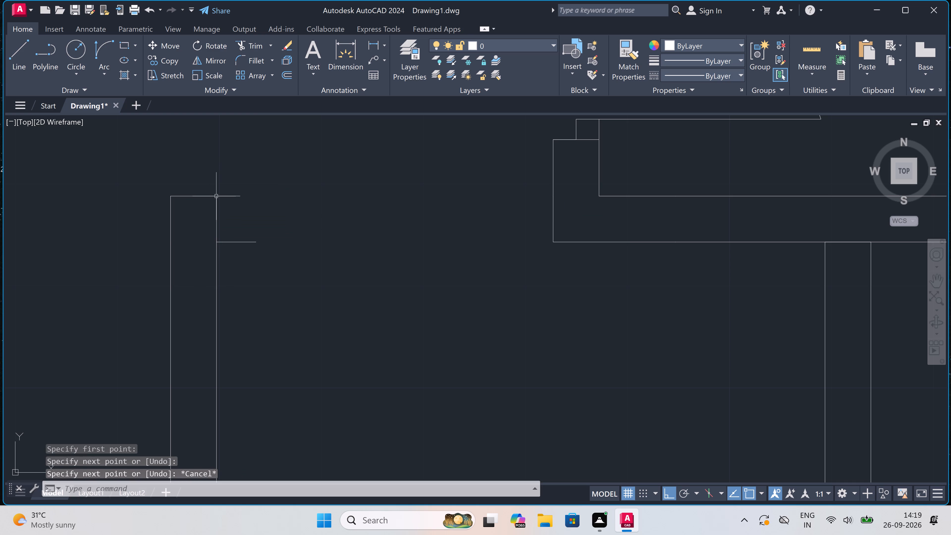
type("tr")
key("space")
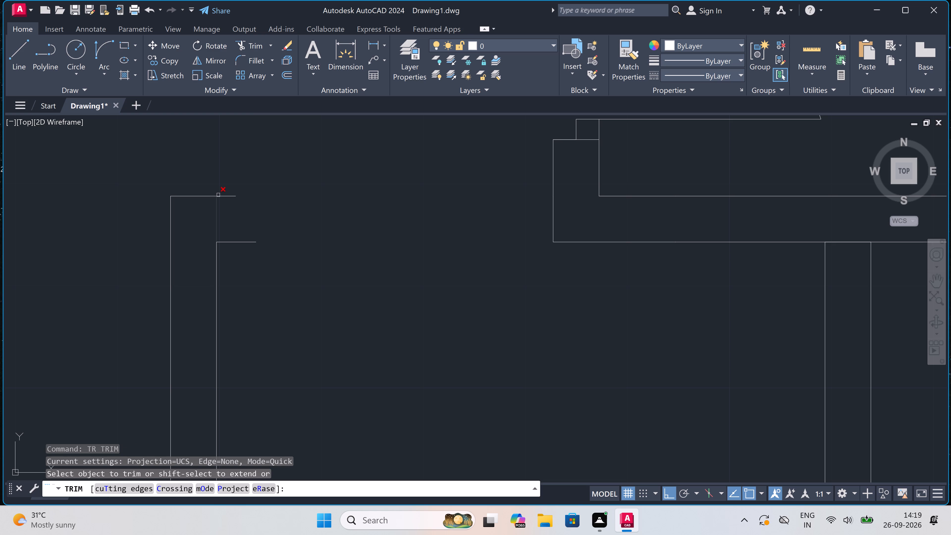
left_click_drag(228, 188, 228, 191)
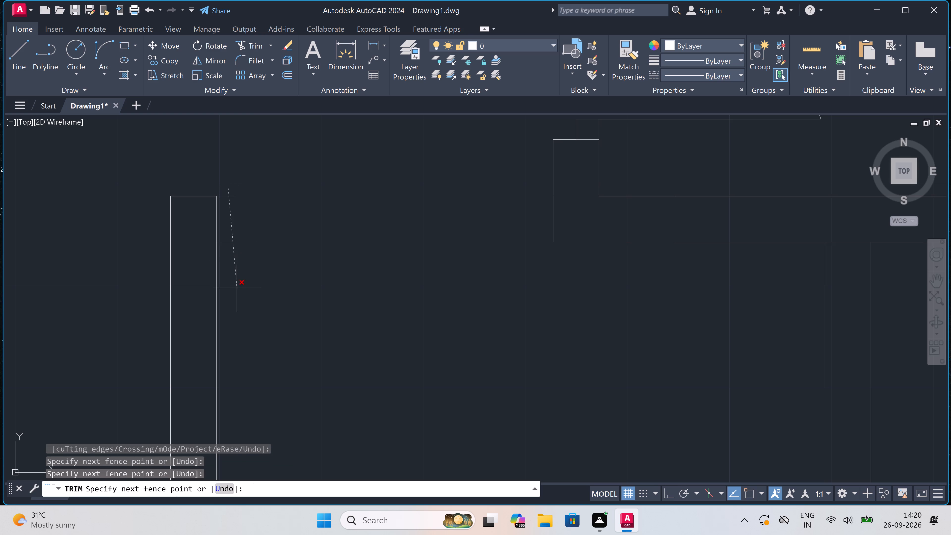
left_click(237, 288)
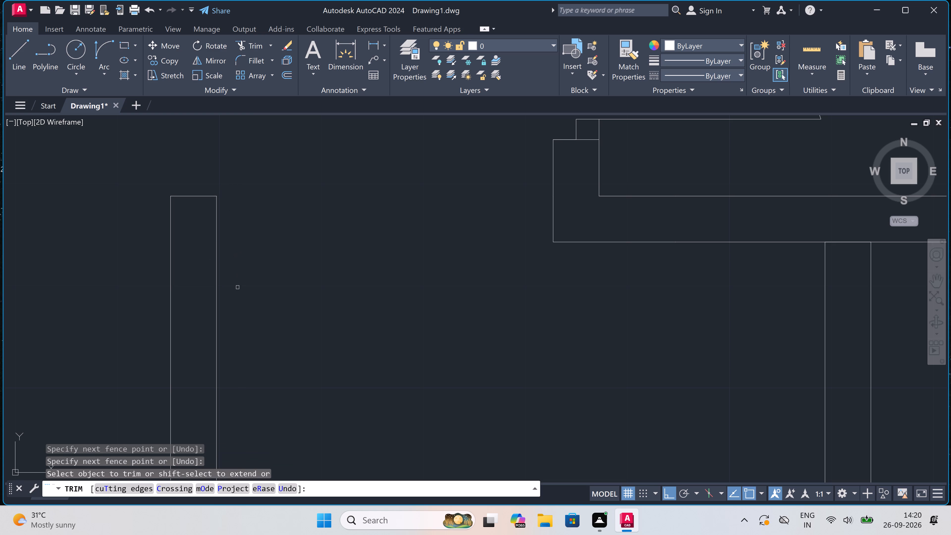
key("Escape")
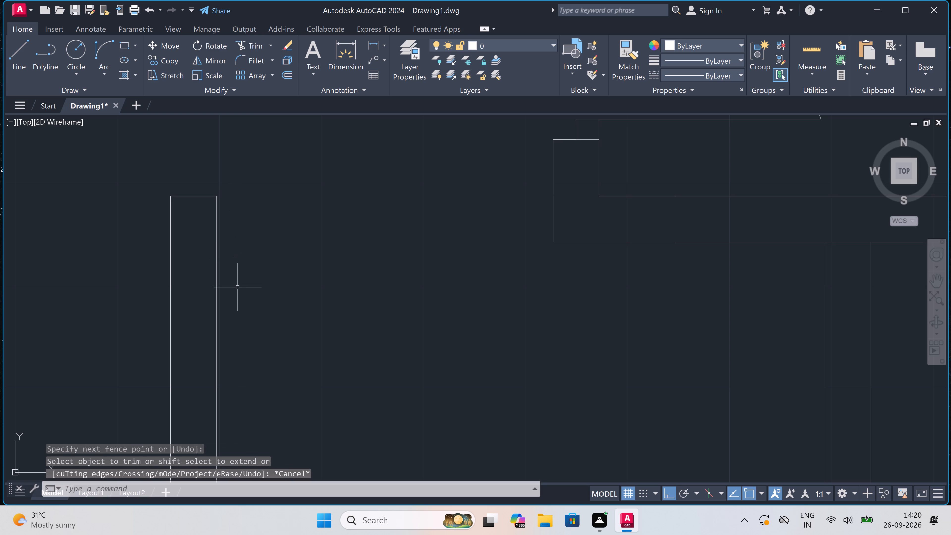
Draw a 4.5" thick partition from the corner enclosure's lower-left corner across to the lower-right room's left wall.
scroll(290, 254, "down", 4)
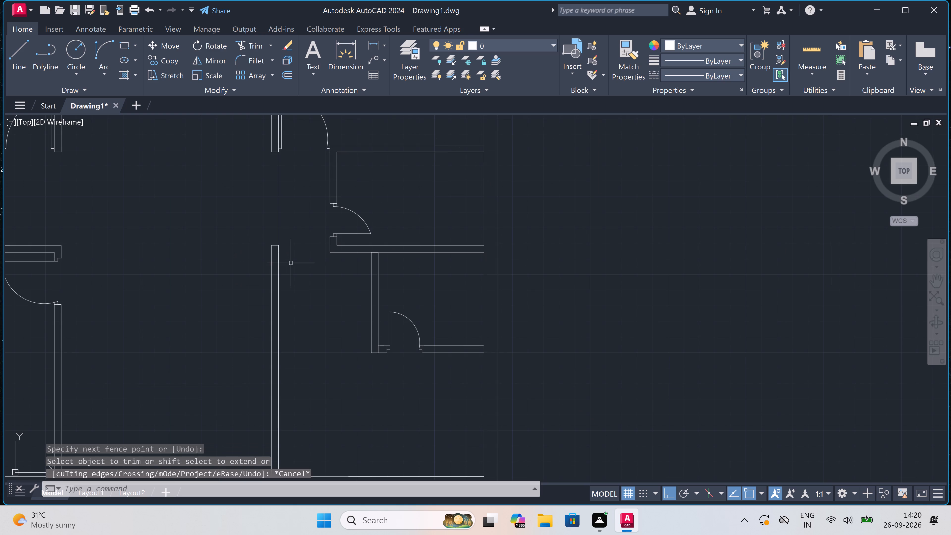
scroll(284, 349, "up", 2)
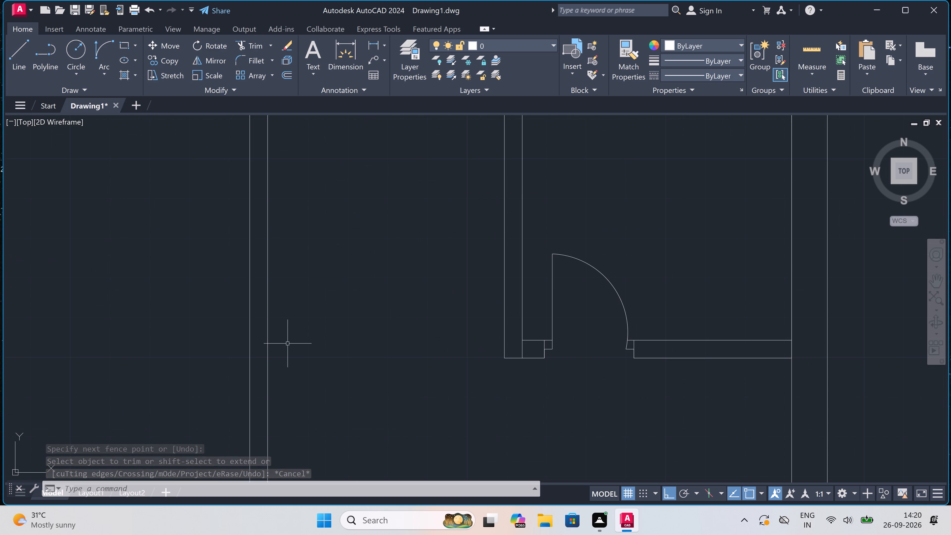
type("l")
key("space")
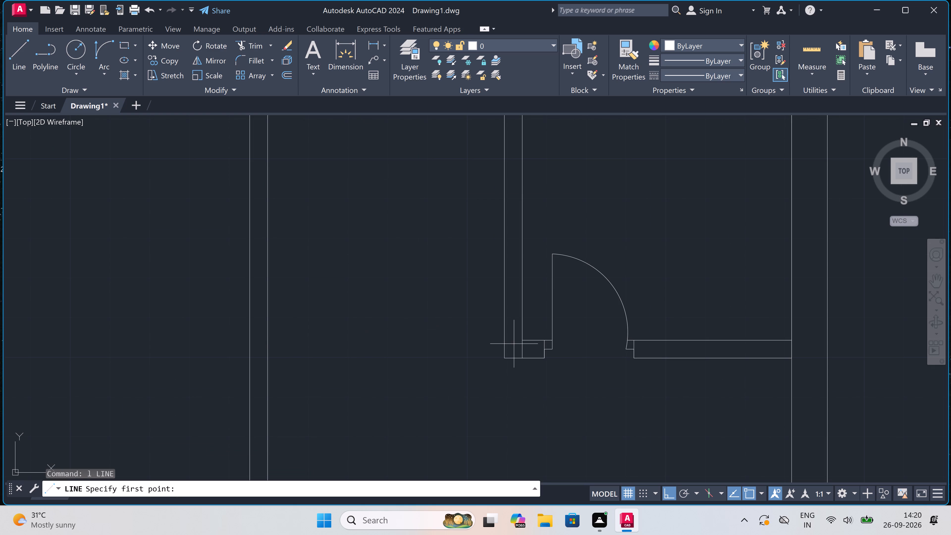
left_click(504, 341)
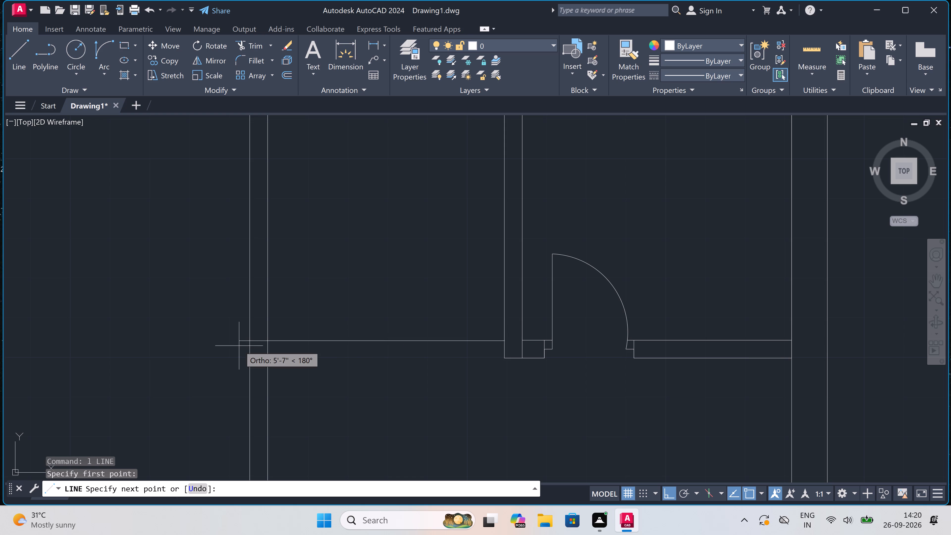
left_click(270, 339)
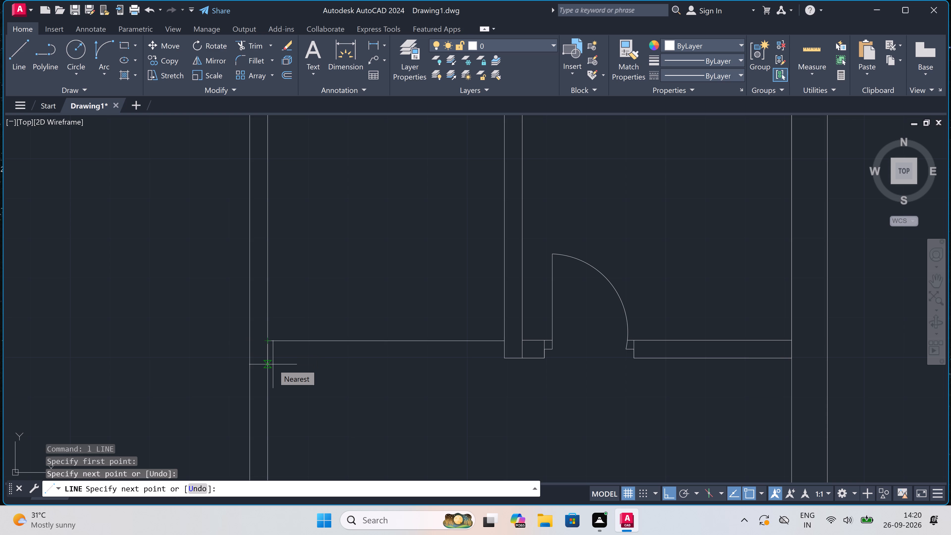
key("4")
type(".5")
type("\"")
key("space")
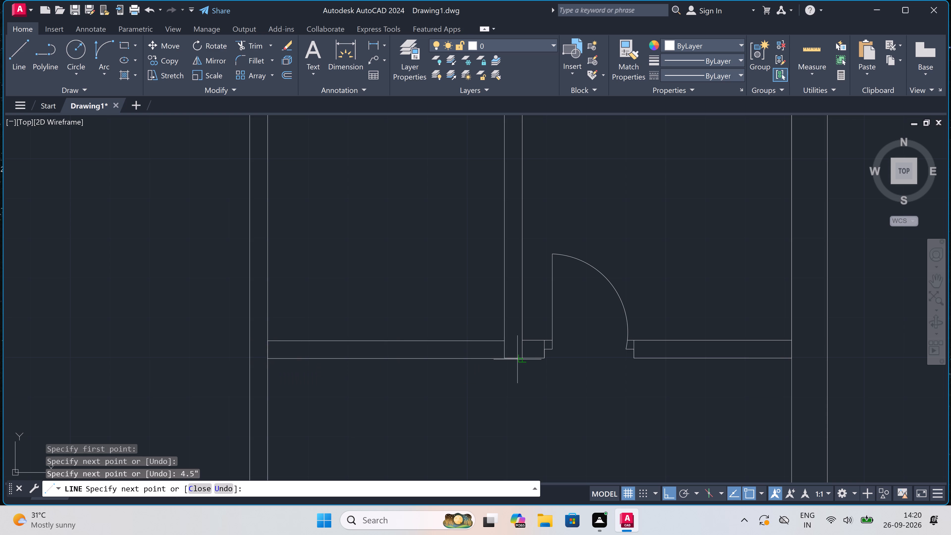
left_click(508, 358)
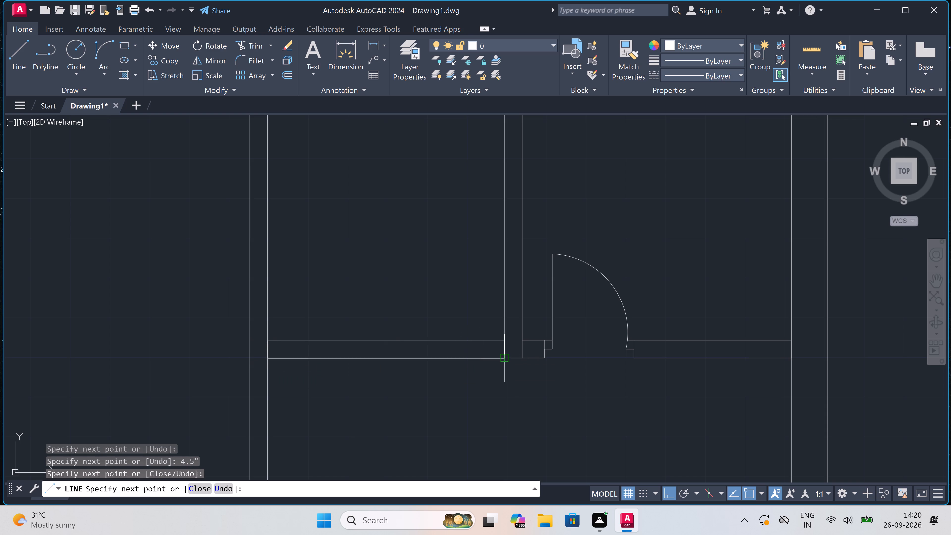
key("Escape")
Near the new partition's left end, draw a jamb line, a 2" stop from its midpoint and a 3' door leaf downward.
key("space")
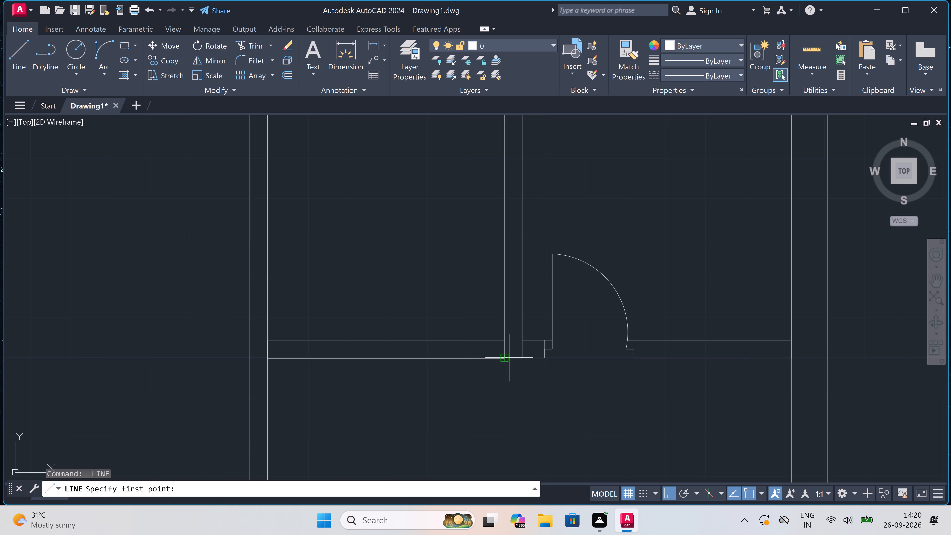
scroll(509, 357, "down", 2)
scroll(411, 348, "up", 2)
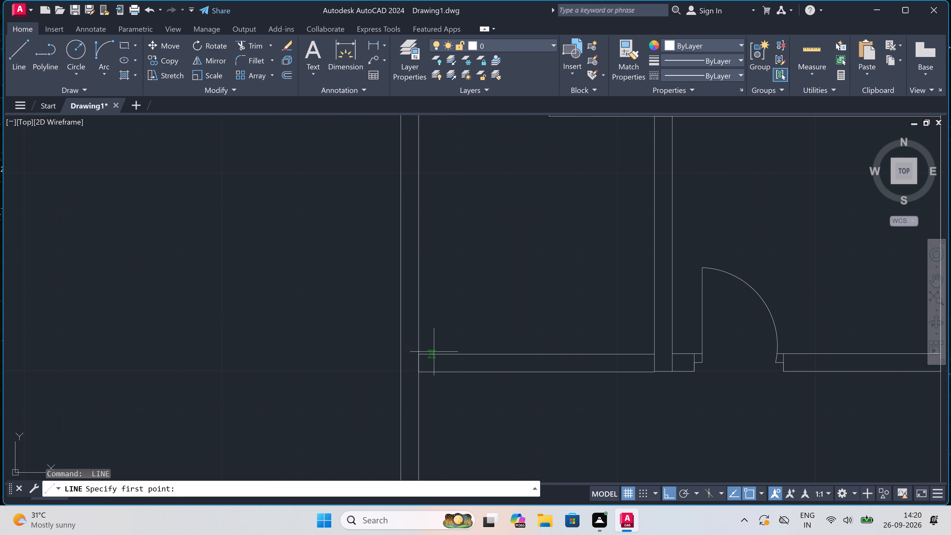
left_click(441, 356)
left_click(441, 373)
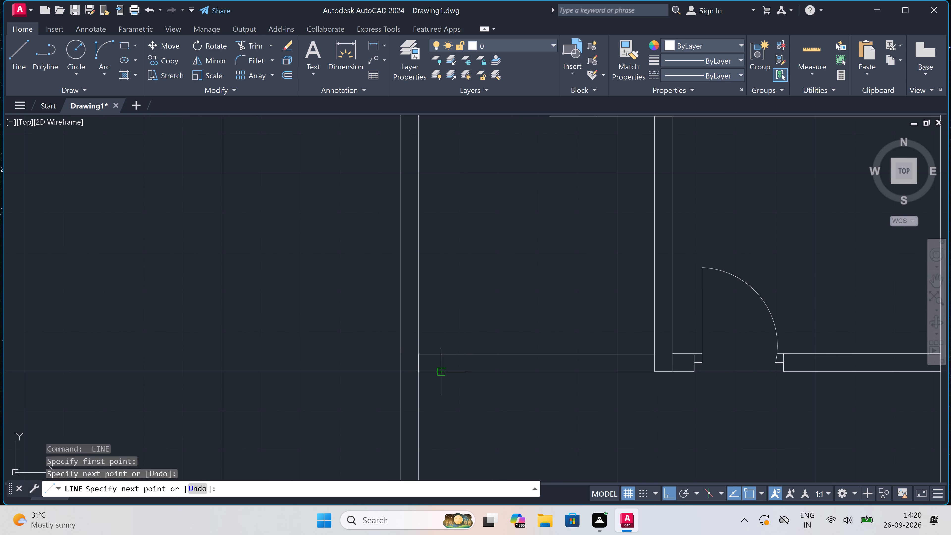
left_click(442, 363)
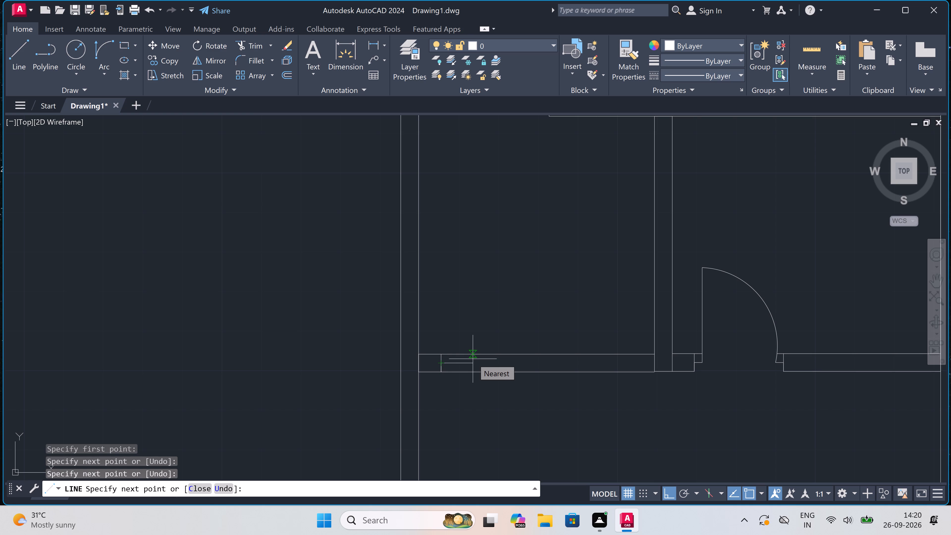
key("2")
type("\"")
key("space")
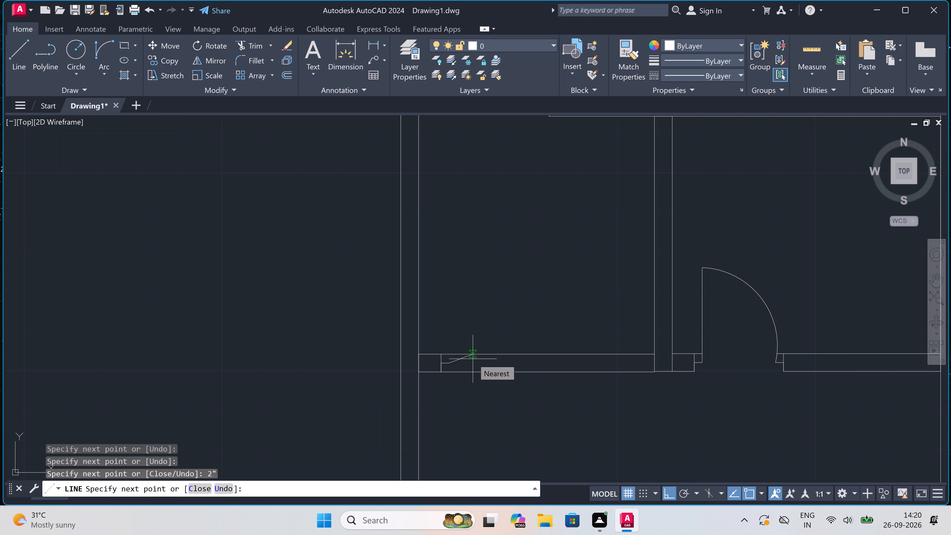
type("3'")
key("space")
key("Escape")
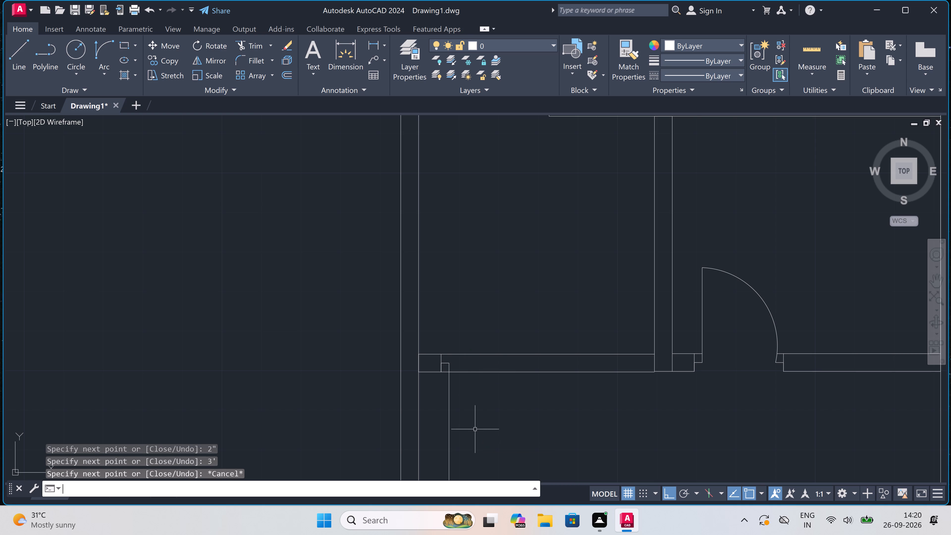
Draw the new doorway's right jamb line across the partition and return the line to the jamb's midpoint.
key("space")
scroll(497, 375, "down", 3)
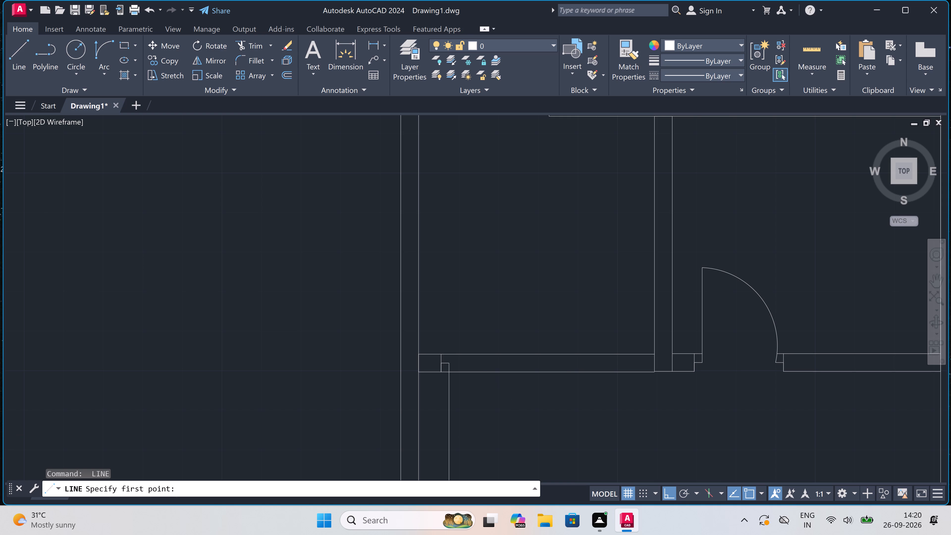
scroll(504, 391, "up", 3)
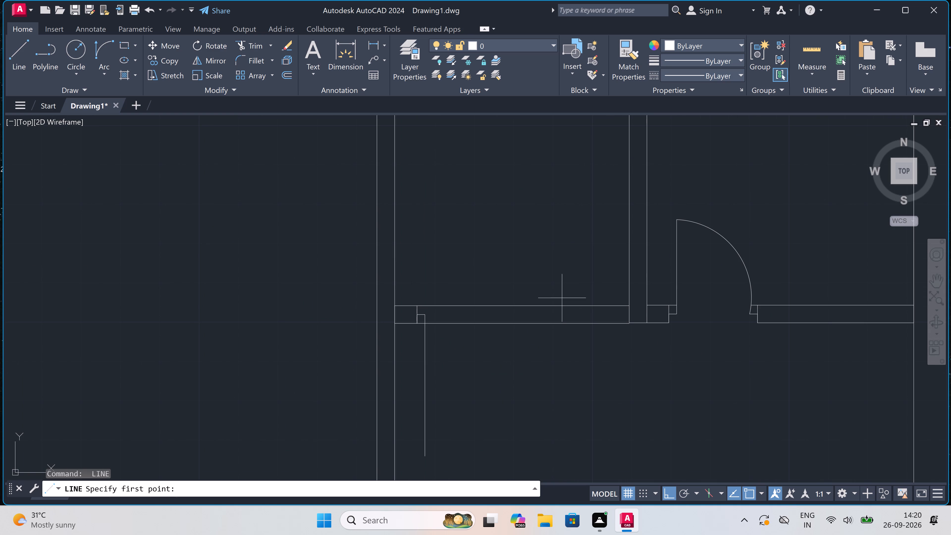
left_click(546, 304)
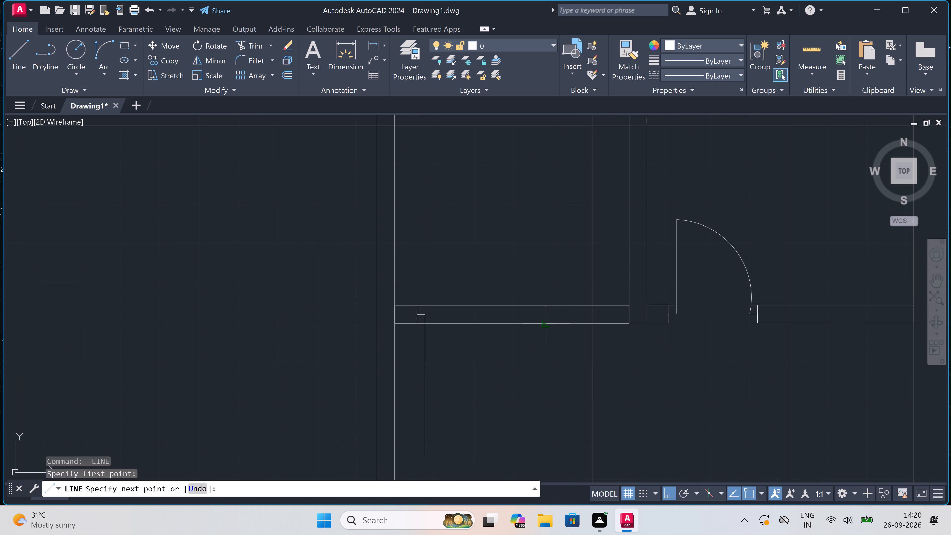
left_click(546, 323)
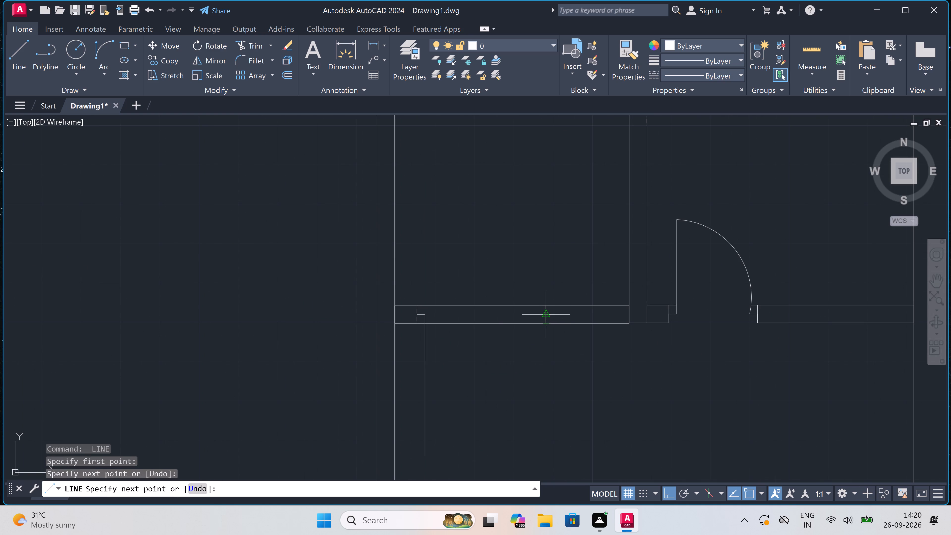
left_click(546, 316)
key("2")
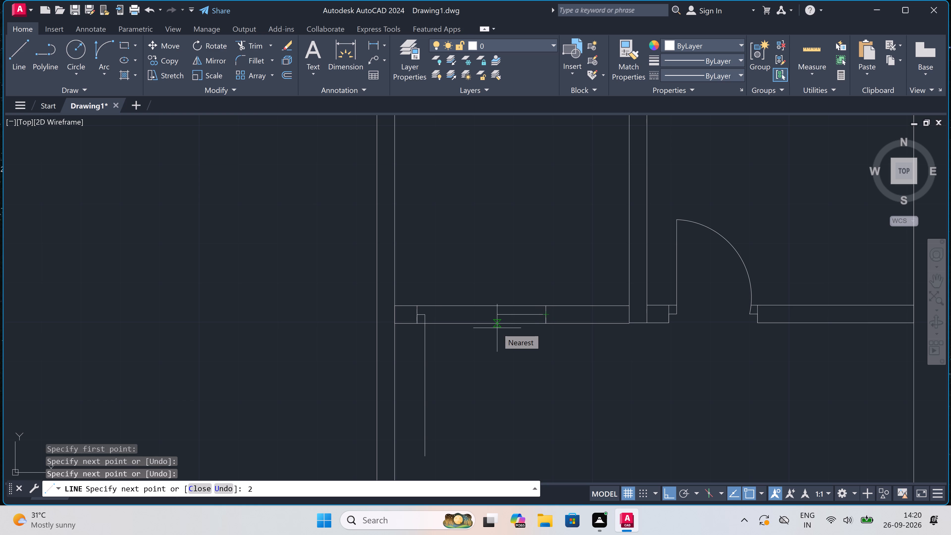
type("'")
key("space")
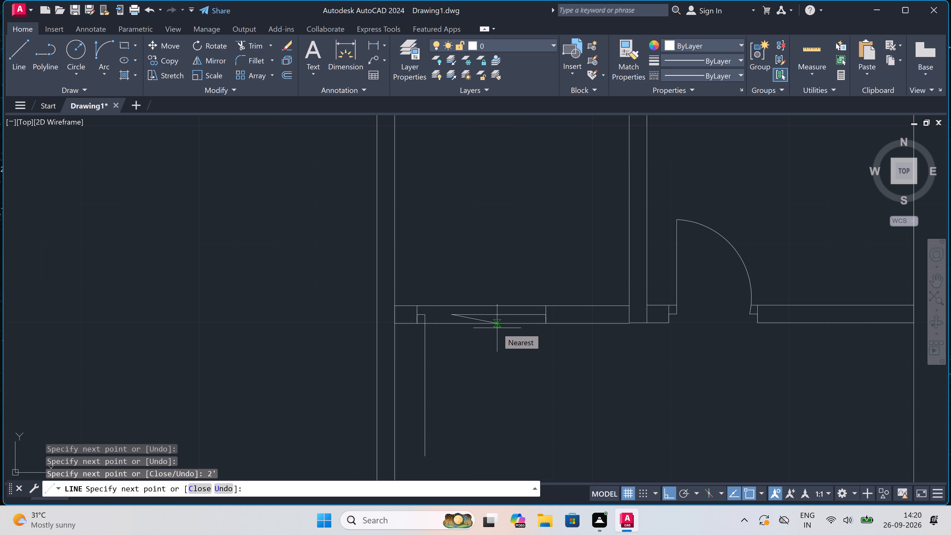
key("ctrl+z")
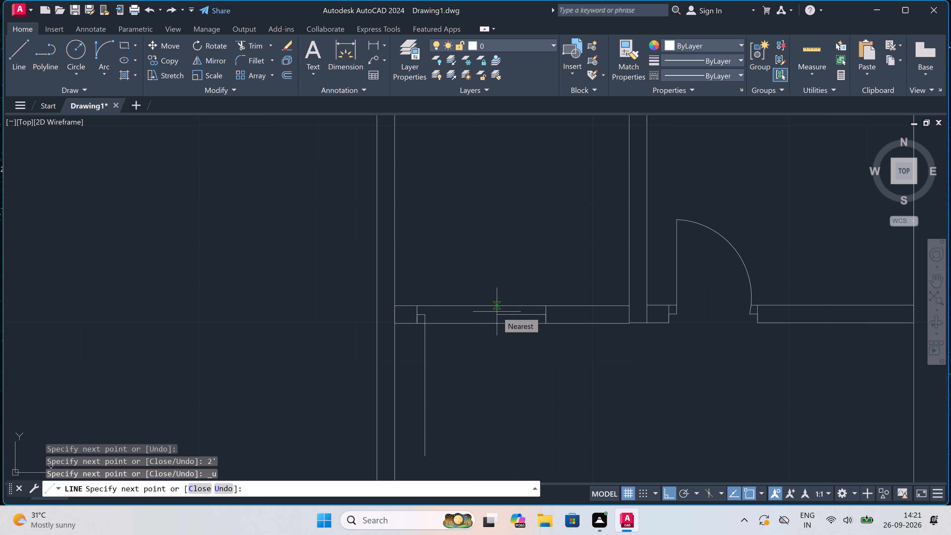
Draw a 2" stop from the right jamb's midpoint into the new doorway.
key("2")
type("\"")
key("space")
key("Escape")
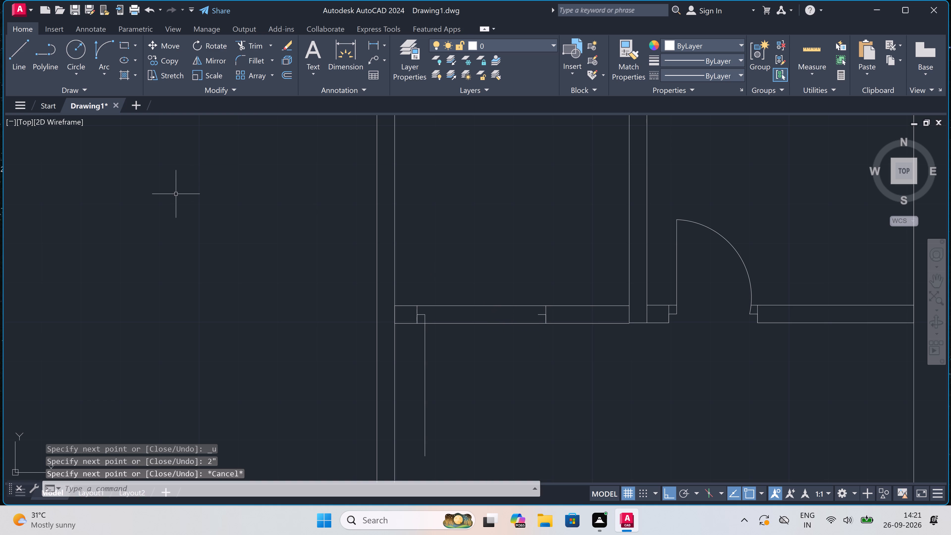
Draw the door's swing arc from the leaf's lower end to the end of the right stop.
left_click(105, 50)
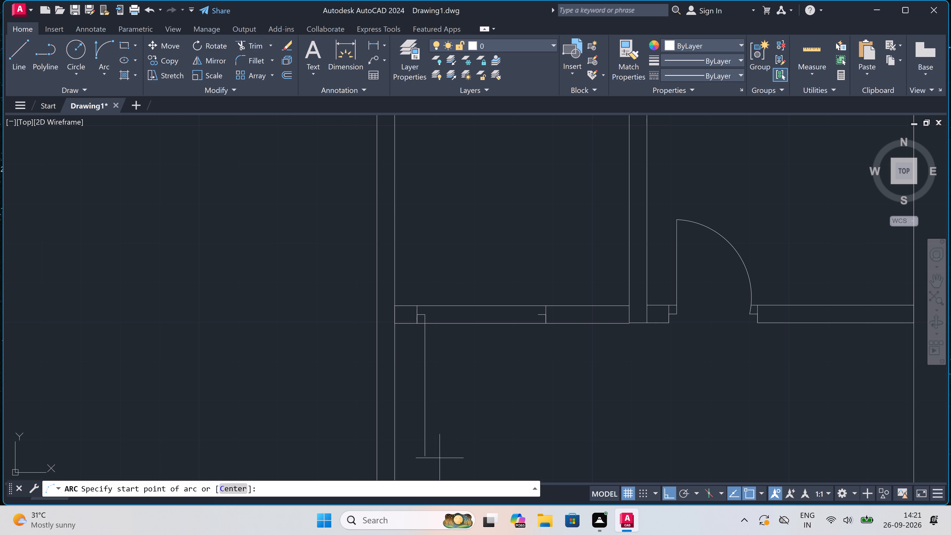
left_click(427, 456)
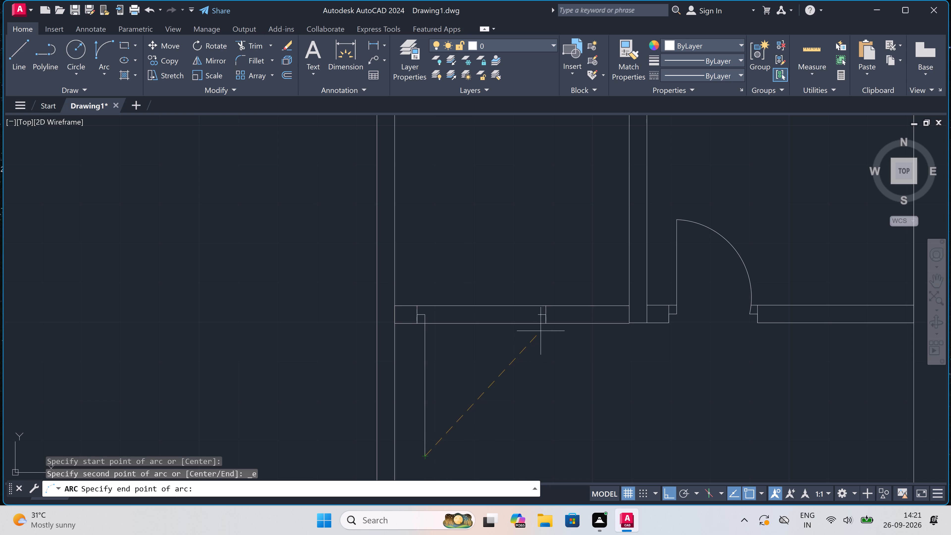
left_click(536, 311)
left_click(553, 410)
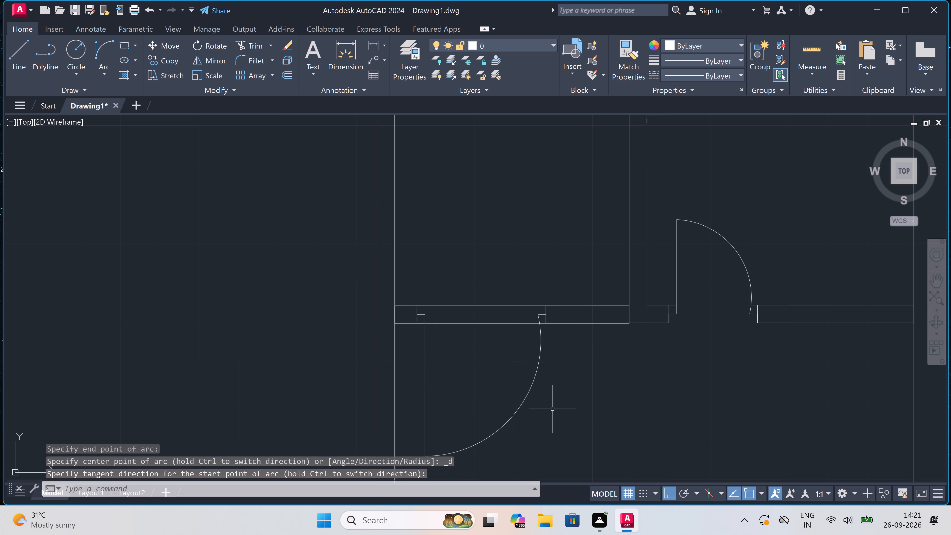
Trim both partition lines between the left and right jambs to open the new doorway.
type("tr")
key("space")
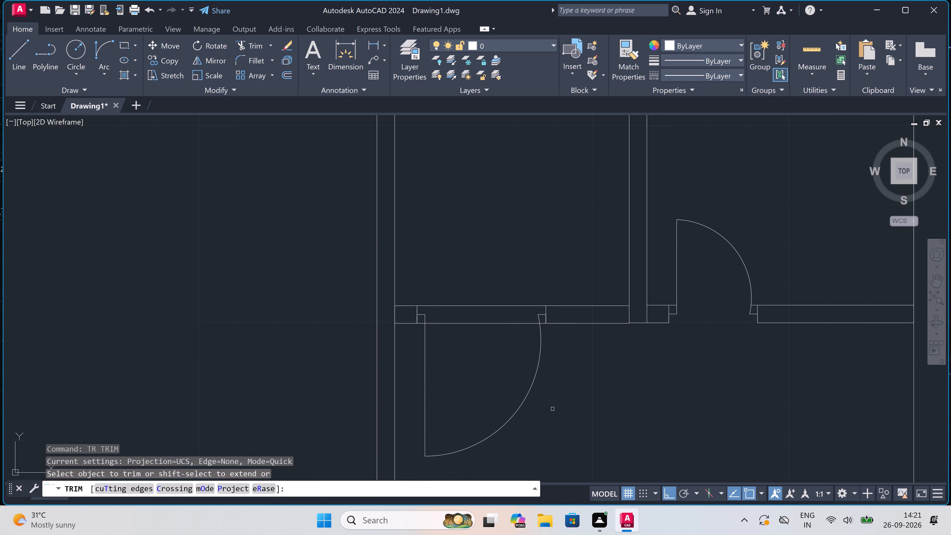
left_click(468, 272)
left_click(482, 359)
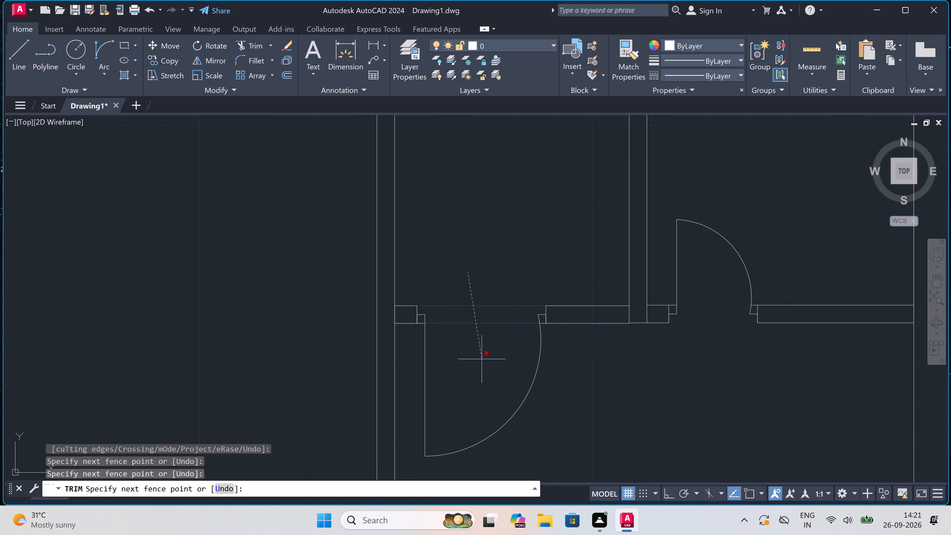
Trim the wall lines crossing the new partition at the left wall junction and at the corner enclosure's wall junction.
left_click(392, 310)
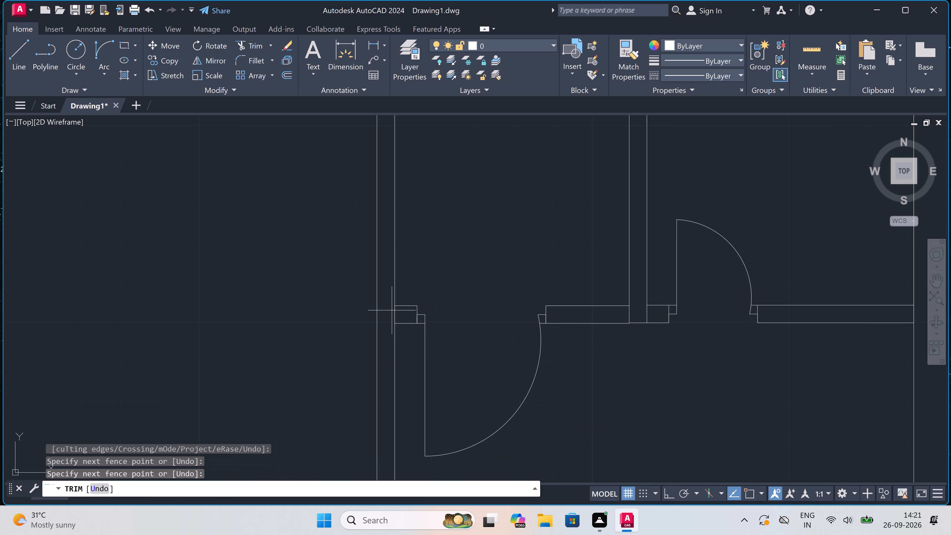
left_click(401, 313)
scroll(401, 313, "down", 1)
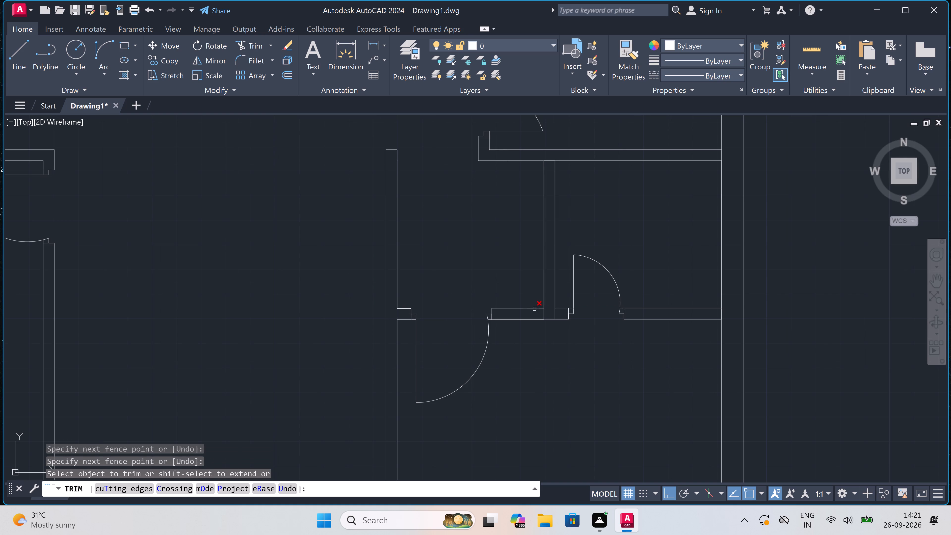
scroll(540, 309, "up", 3)
double_click(532, 323)
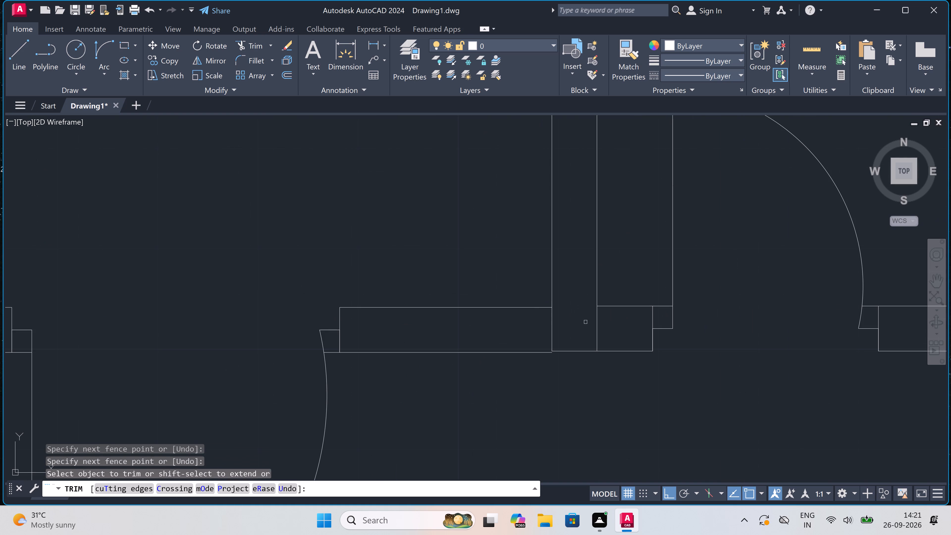
left_click(607, 320)
left_click(530, 326)
Trim away the slightly offset lower partition line between the new doorway's right jamb and the enclosure wall.
scroll(514, 326, "down", 2)
scroll(533, 334, "up", 3)
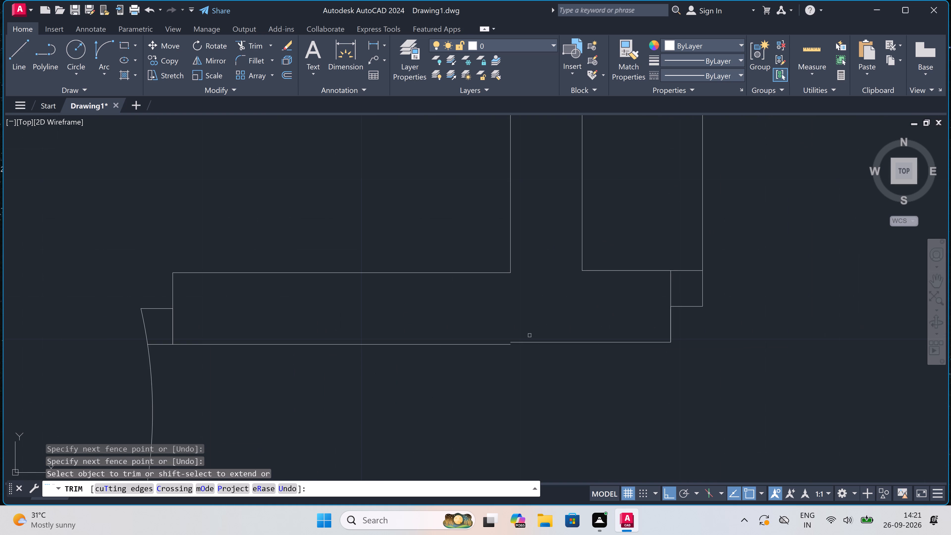
scroll(522, 337, "up", 1)
scroll(457, 340, "down", 1)
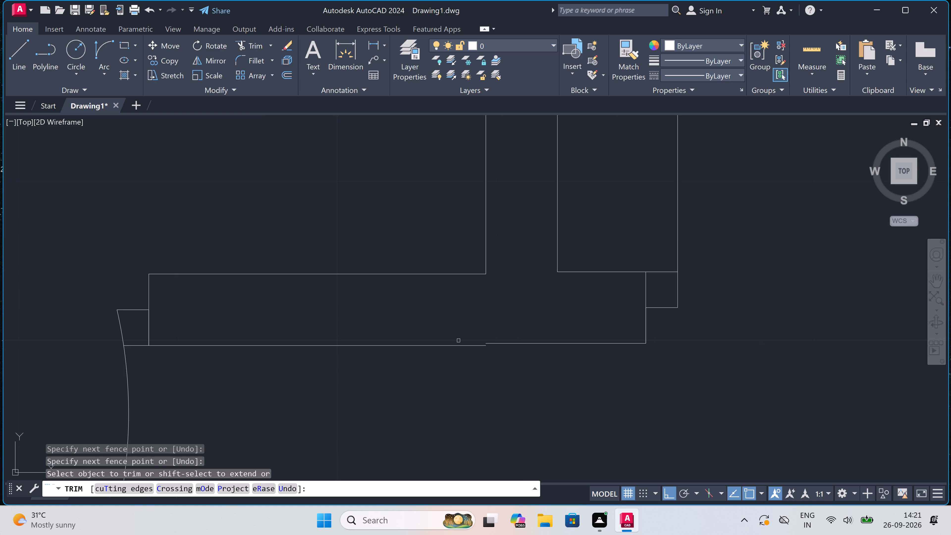
left_click(460, 345)
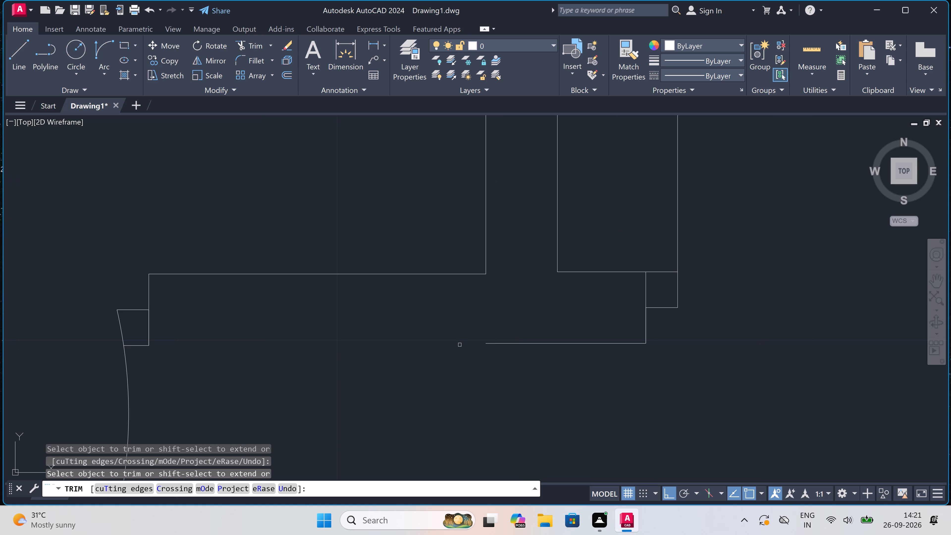
key("Escape")
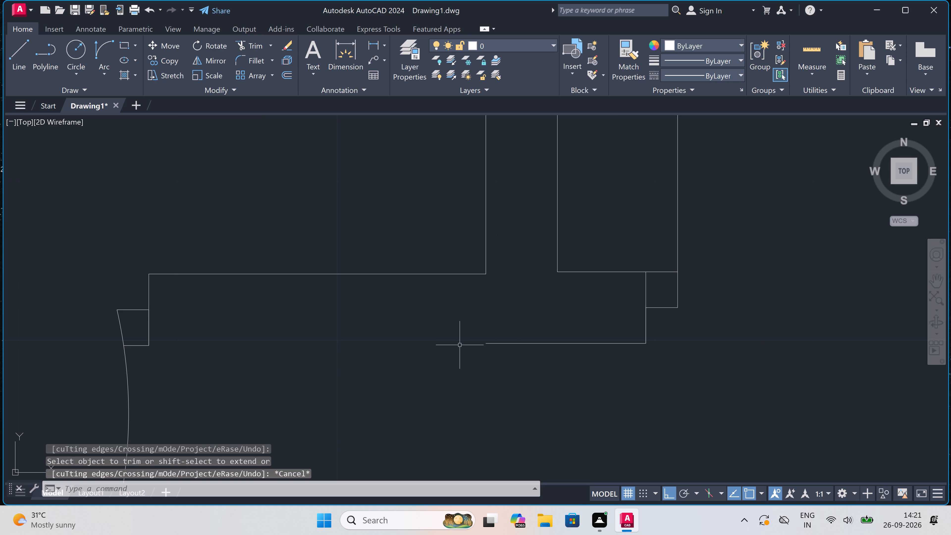
Extend the enclosure's lower partition line leftward to the new doorway's right jamb.
type("ex")
key("space")
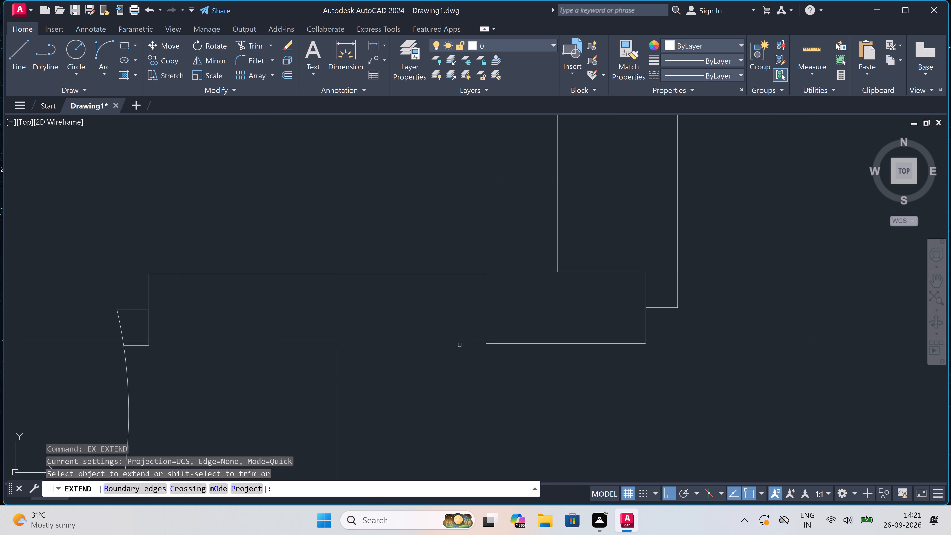
left_click(548, 321)
left_click(548, 392)
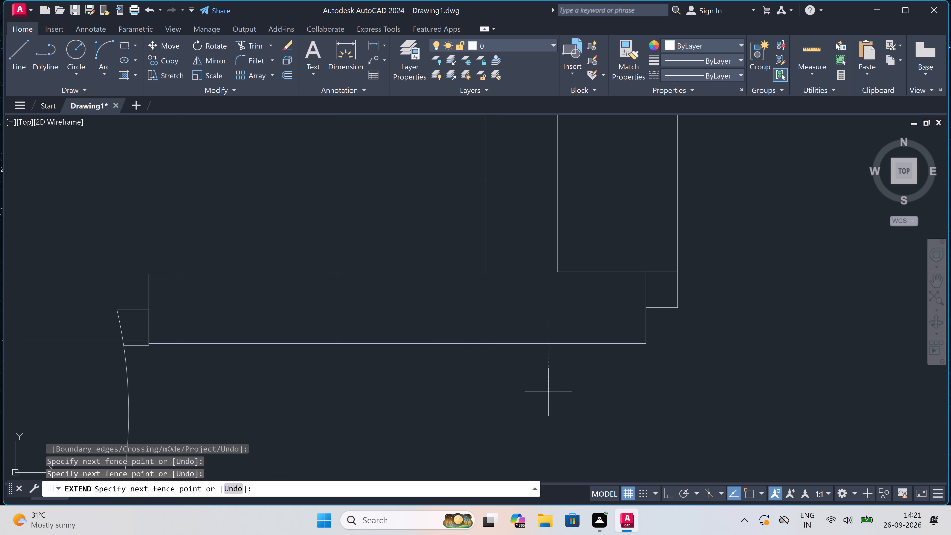
scroll(439, 374, "down", 3)
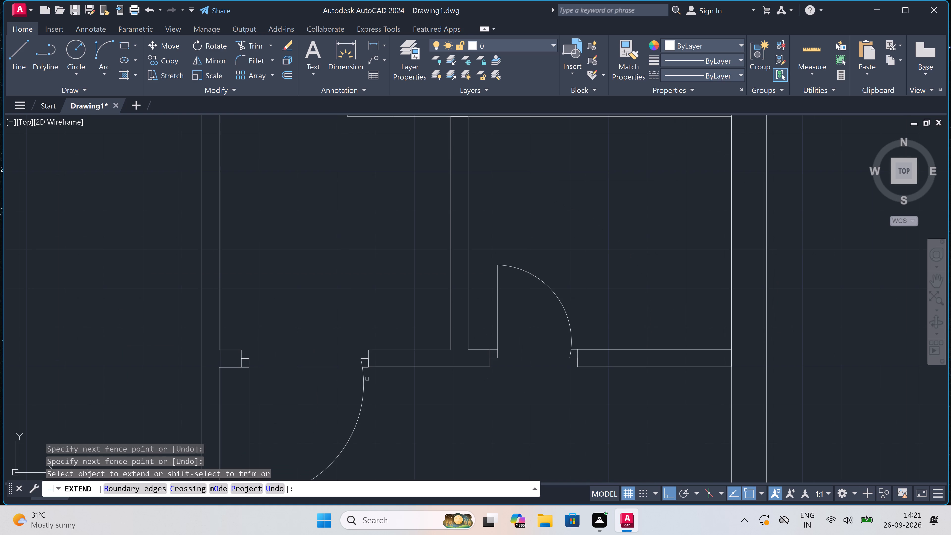
key("Escape")
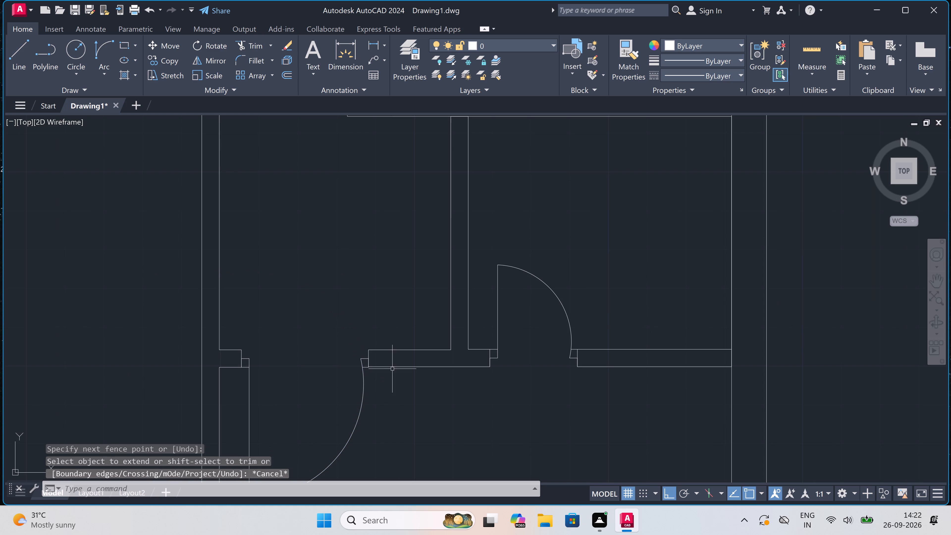
Trim the right jamb's overhang below the extended partition line and the short leftover line between the jamb and door arc.
scroll(364, 362, "up", 3)
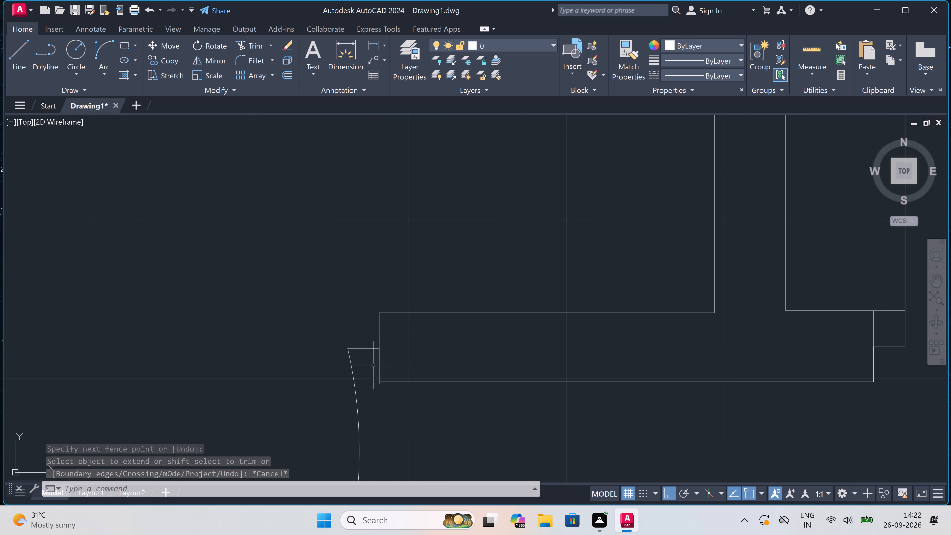
scroll(378, 387, "up", 5)
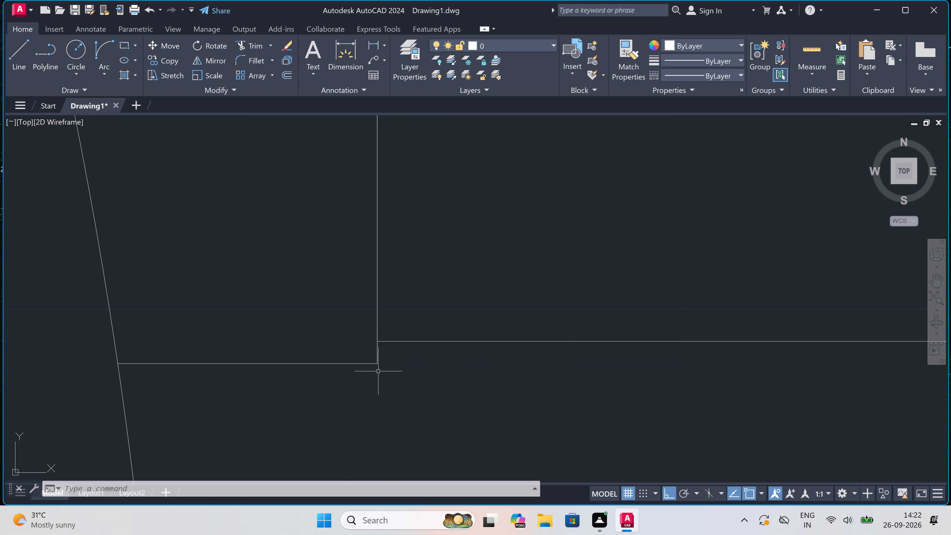
type("tr")
key("space")
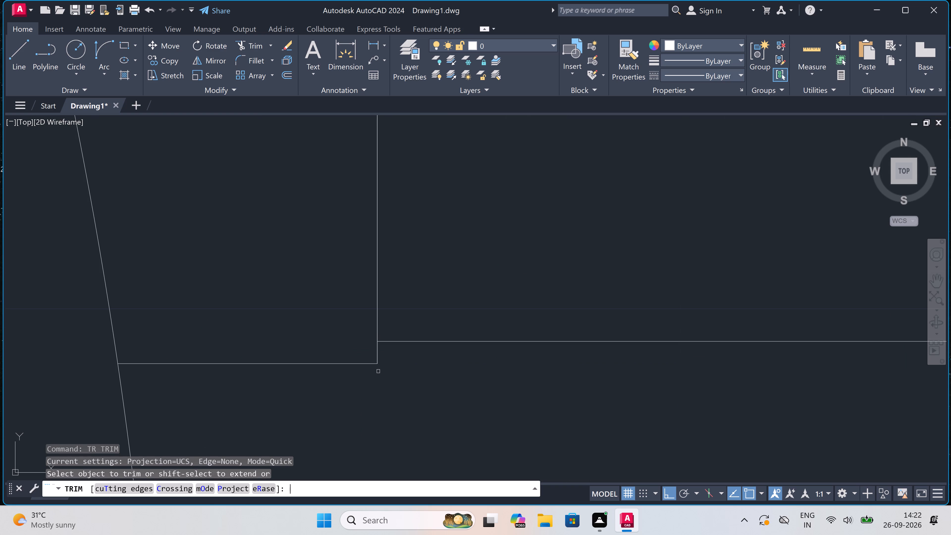
left_click(374, 356)
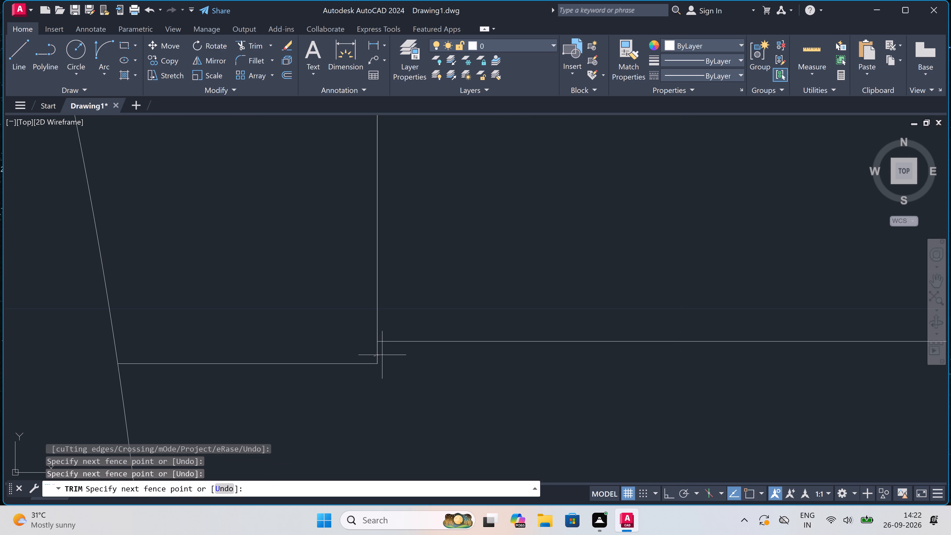
left_click(387, 355)
left_click(353, 354)
left_click_drag(353, 354, 352, 360)
left_click(344, 388)
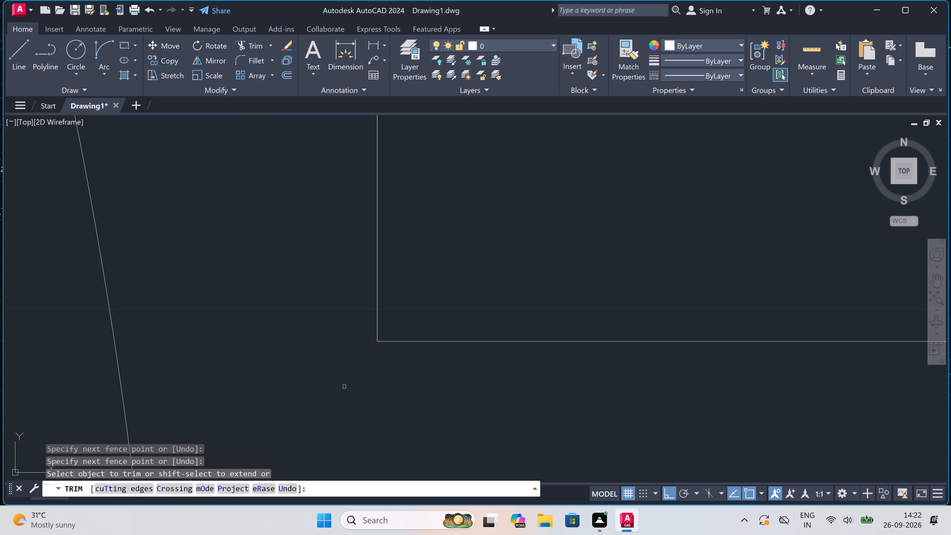
key("Escape")
Draw a horizontal line from the right jamb's lower end to the door's swing arc.
type("l")
key("space")
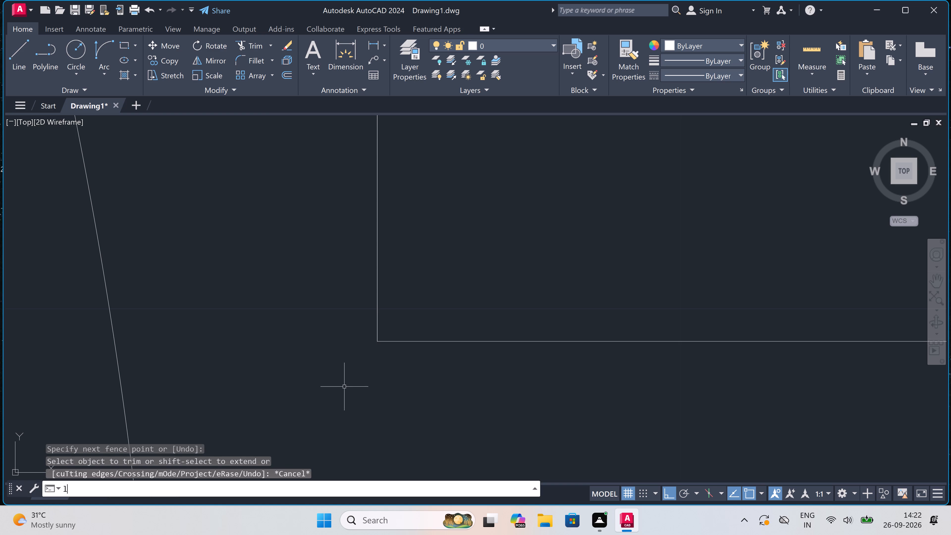
left_click(374, 341)
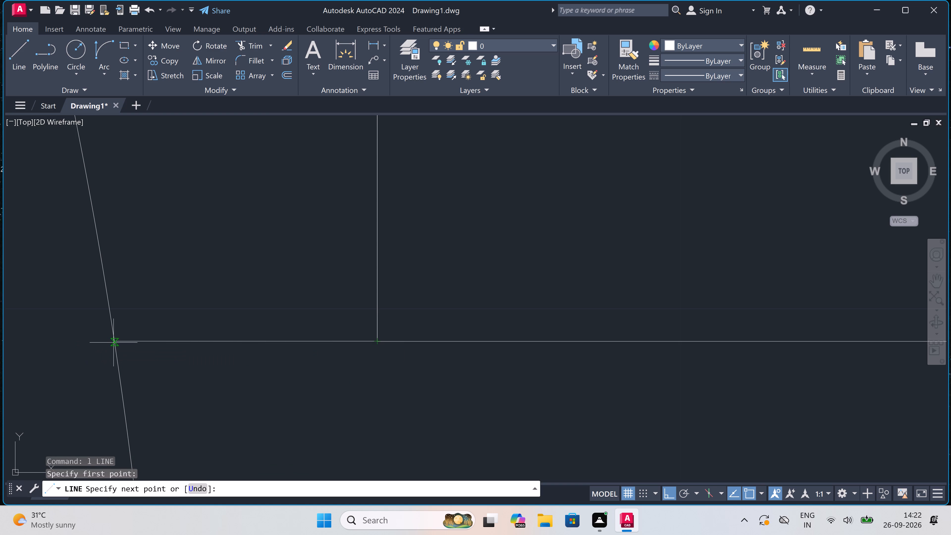
scroll(113, 341, "up", 3)
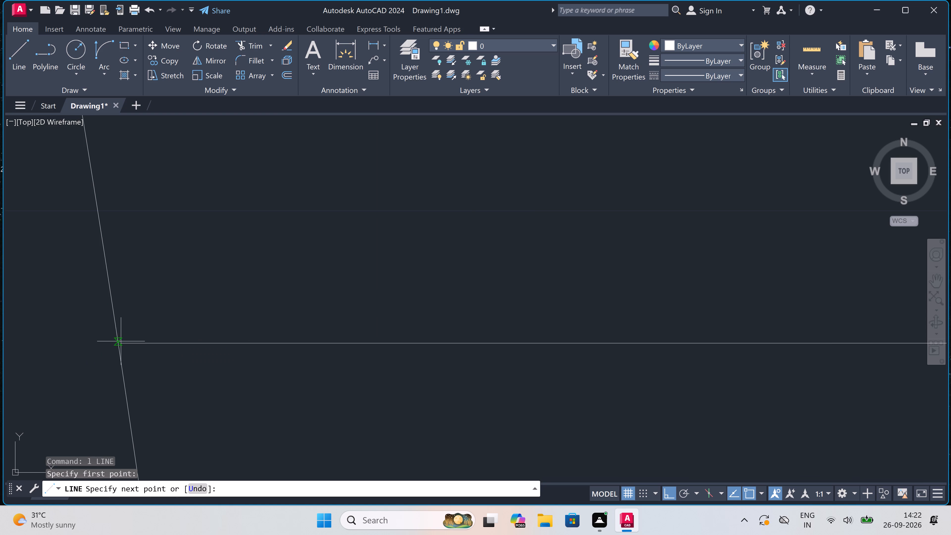
scroll(121, 341, "up", 3)
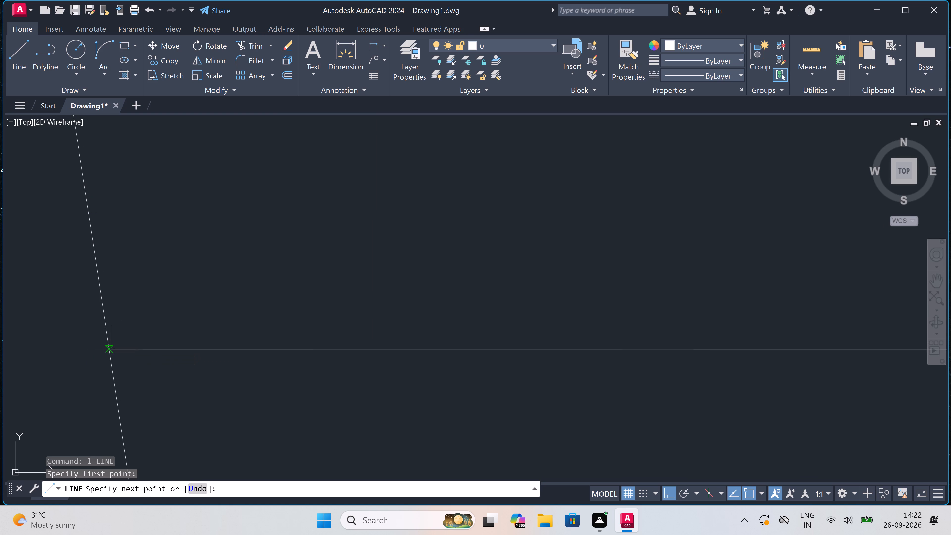
scroll(111, 349, "up", 2)
left_click(105, 349)
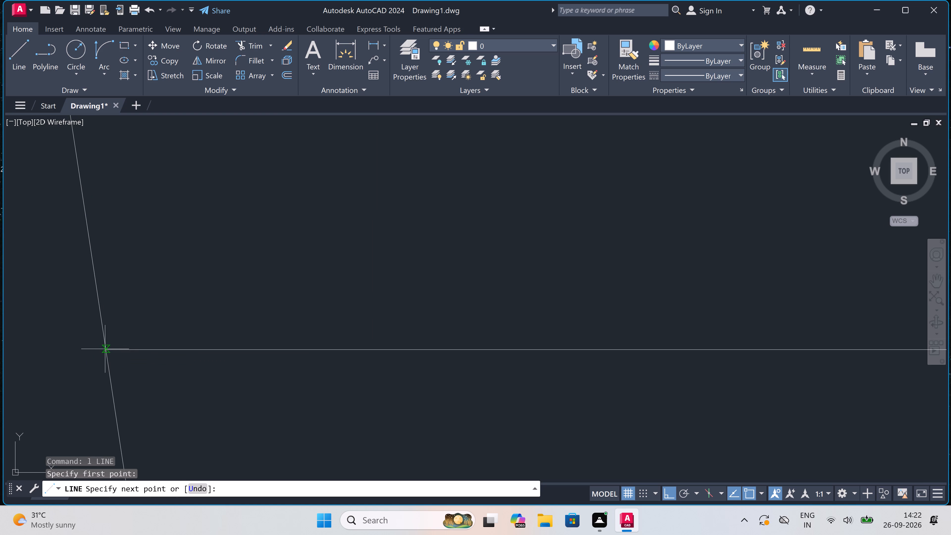
key("Escape")
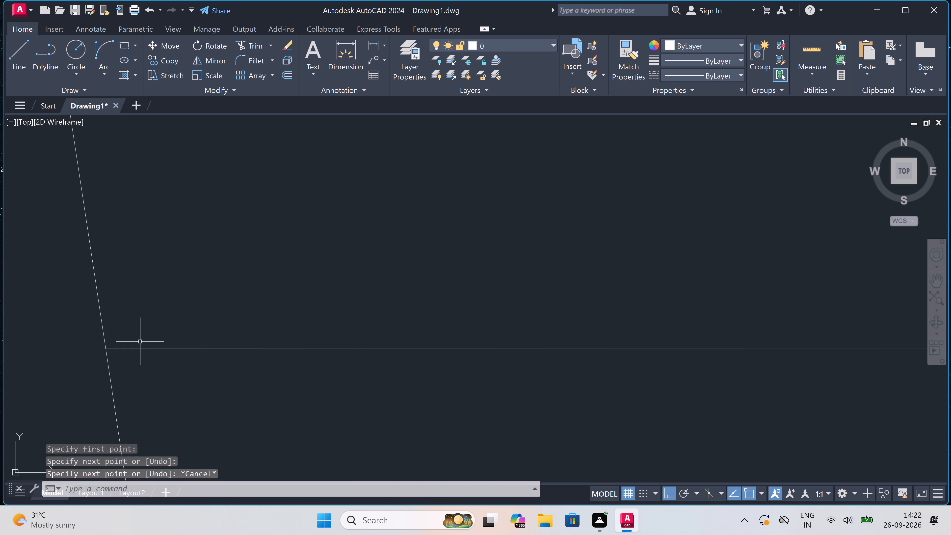
Erase the right-hand line of the vertical partition at the east end of the upper-left small windowed room.
scroll(266, 314, "down", 8)
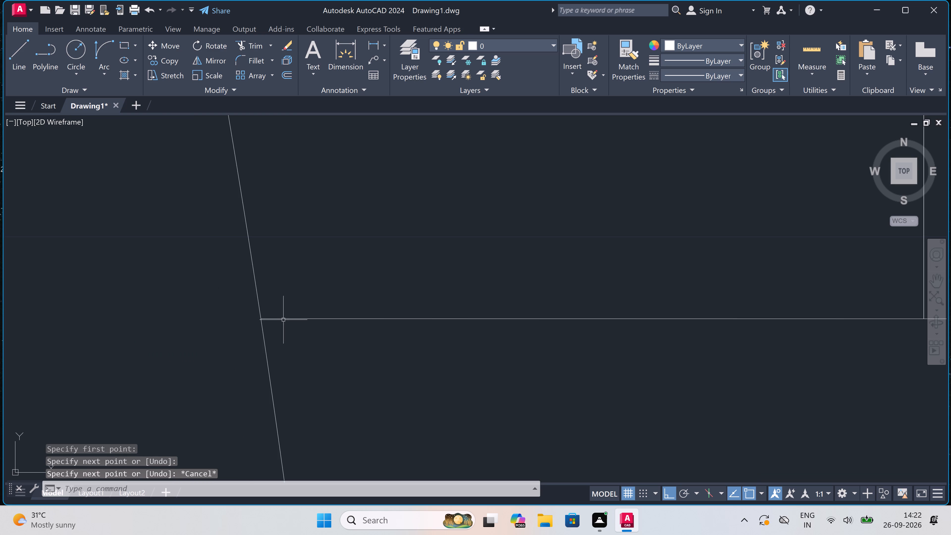
scroll(284, 321, "down", 7)
scroll(336, 298, "down", 6)
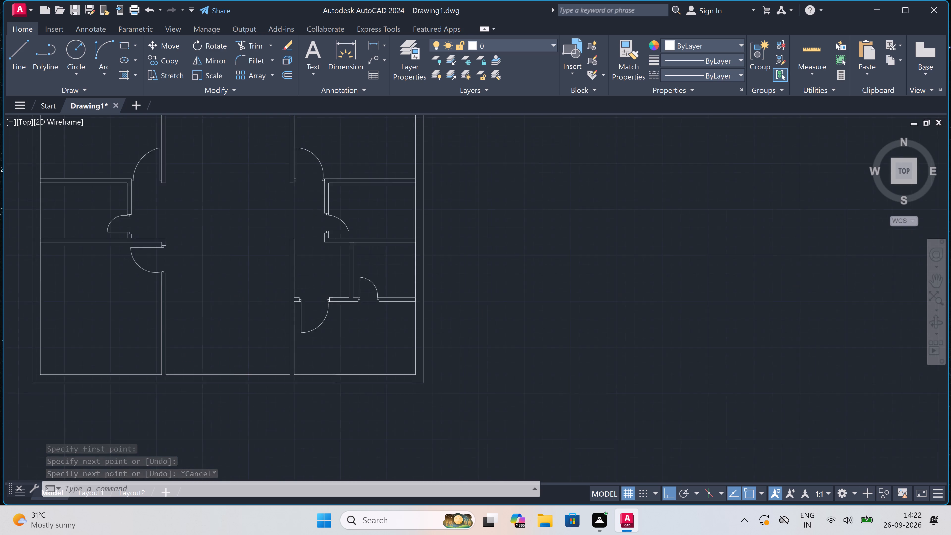
scroll(277, 311, "down", 3)
scroll(253, 303, "up", 4)
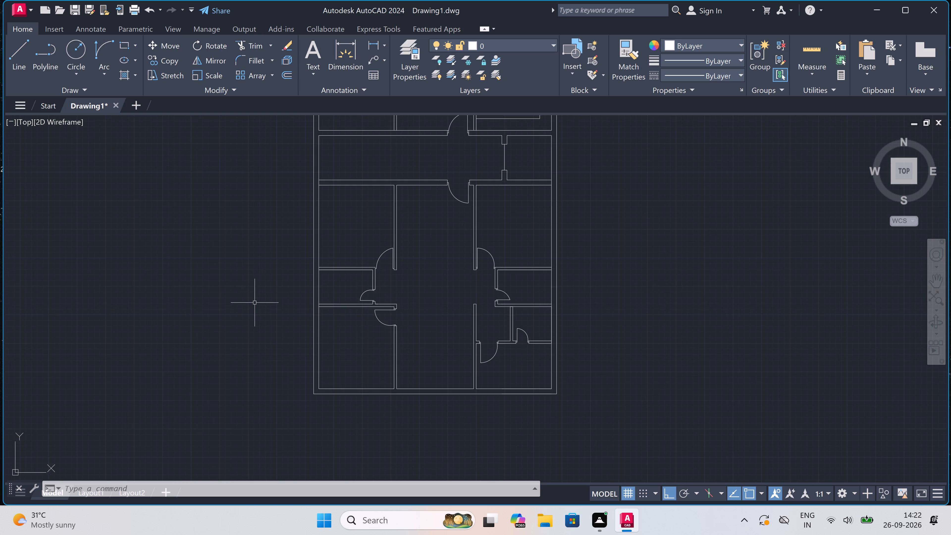
scroll(350, 336, "down", 4)
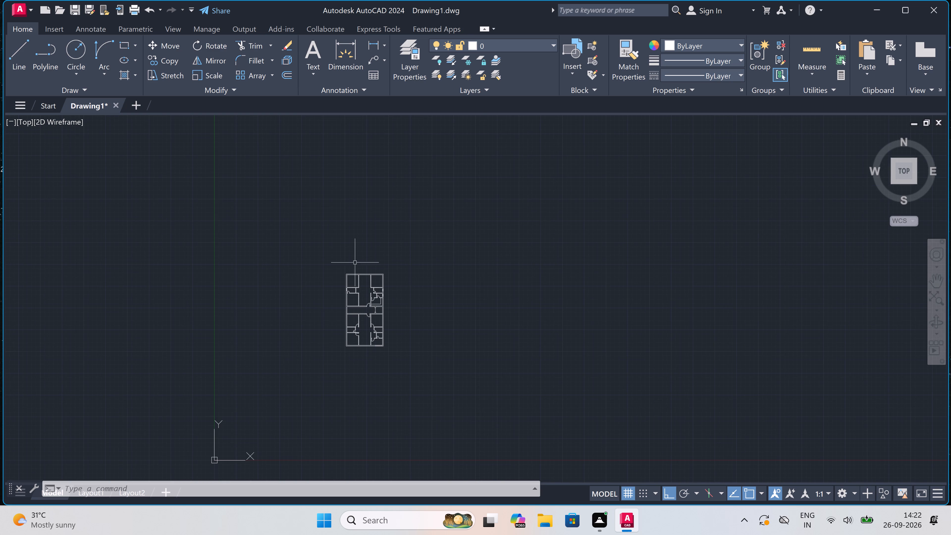
scroll(356, 286, "up", 5)
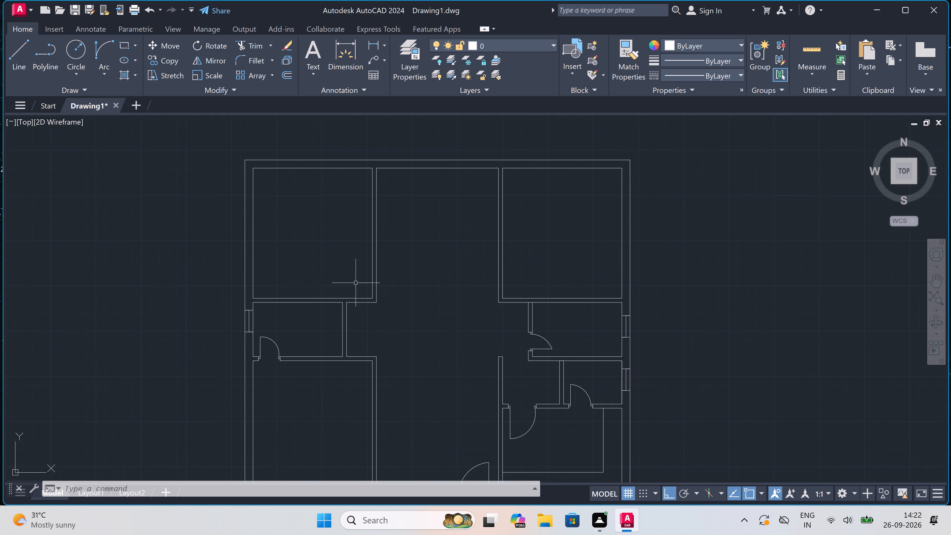
scroll(355, 275, "up", 1)
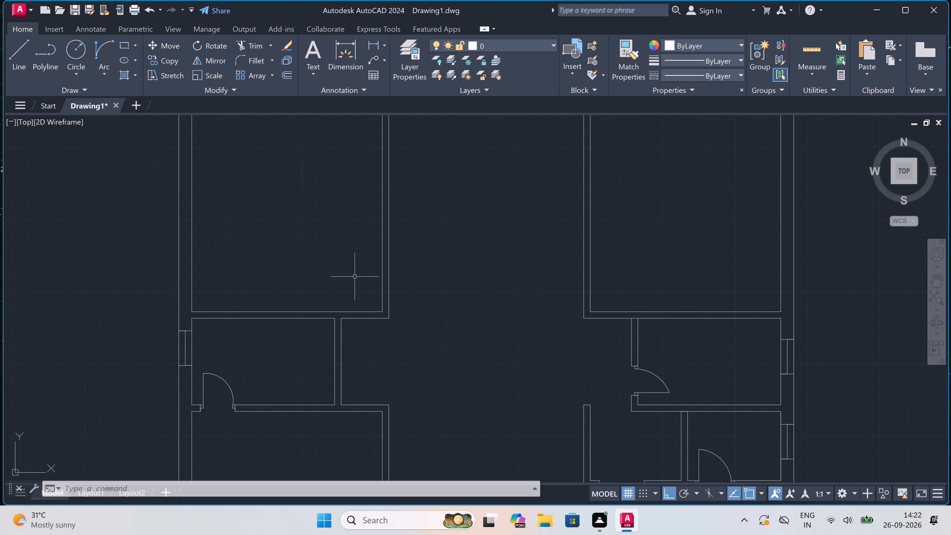
left_click(341, 341)
key("Delete")
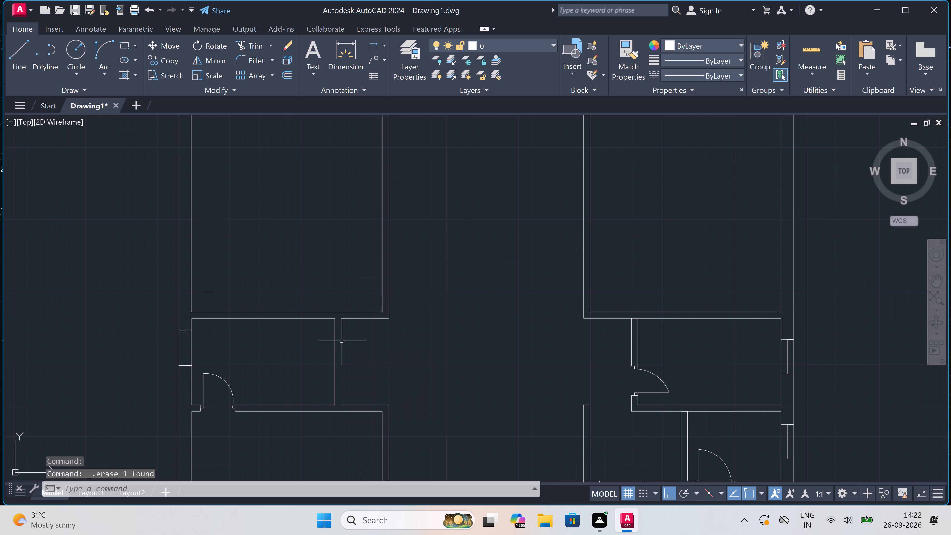
Draw a line 4.5" left from the top of the remaining partition line and down to the room's lower wall.
type("l")
key("space")
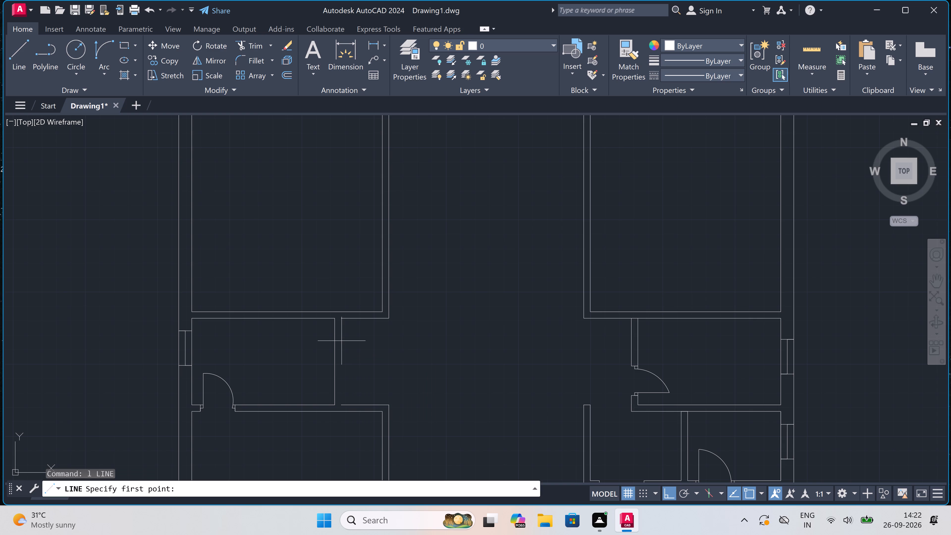
left_click(332, 316)
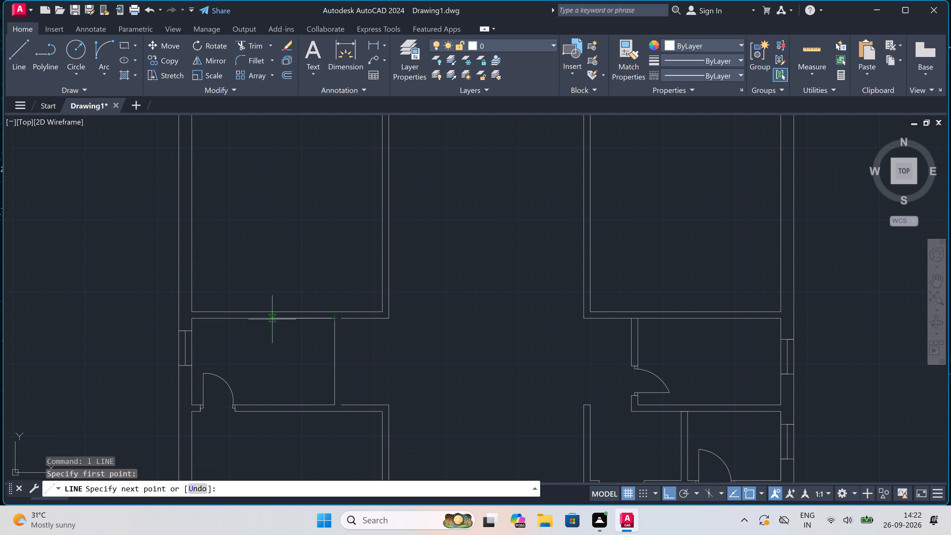
type("4.5")
type("\"")
key("space")
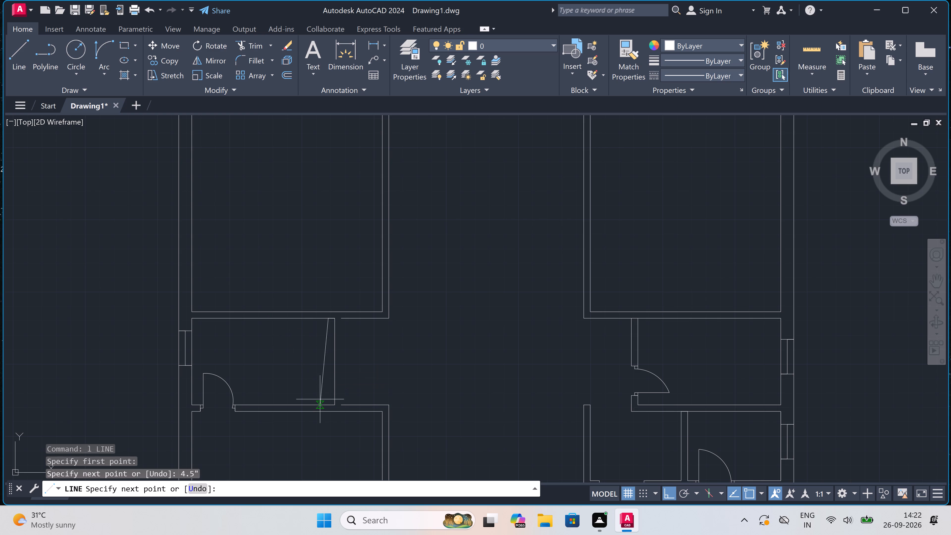
scroll(324, 409, "up", 2)
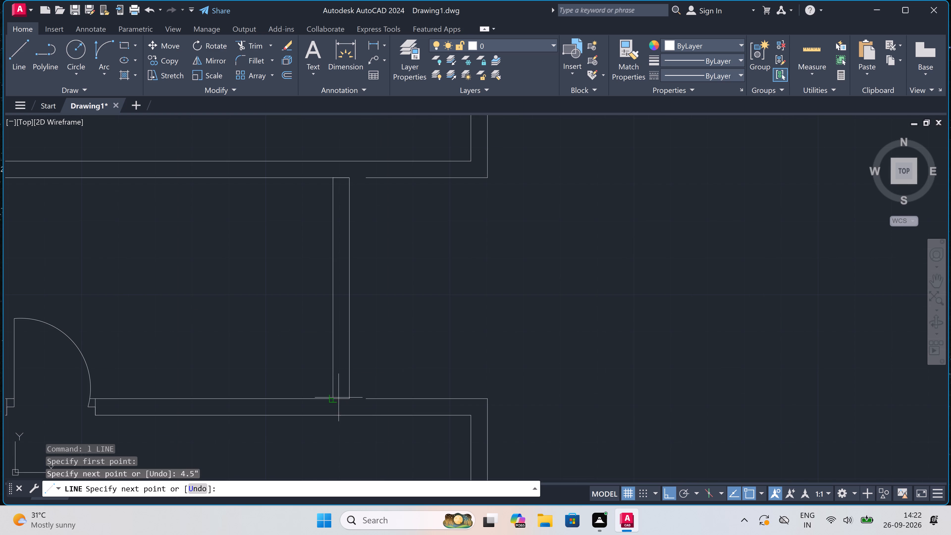
left_click(333, 403)
key("Escape")
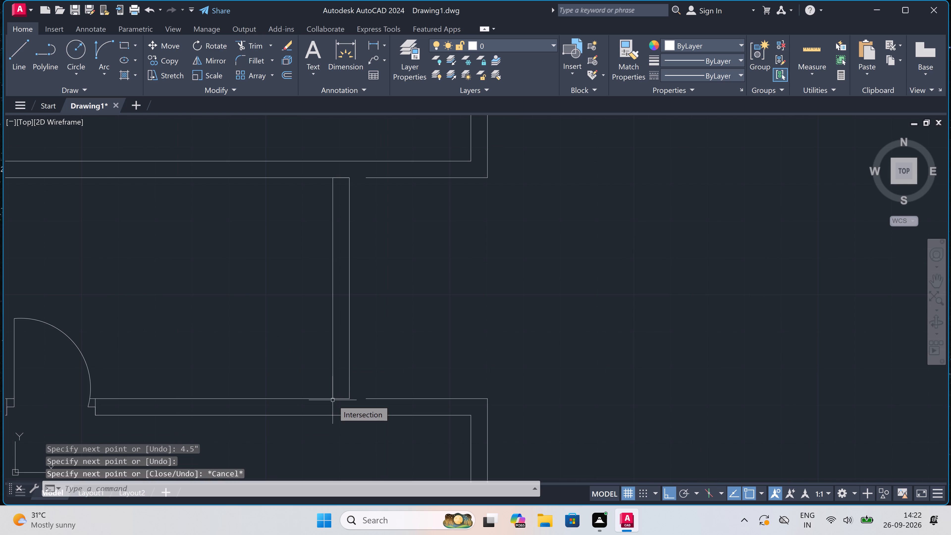
Extend the broken wall lines above and below the passage to the right-hand line of the upper-left small room's shifted partition.
key("space")
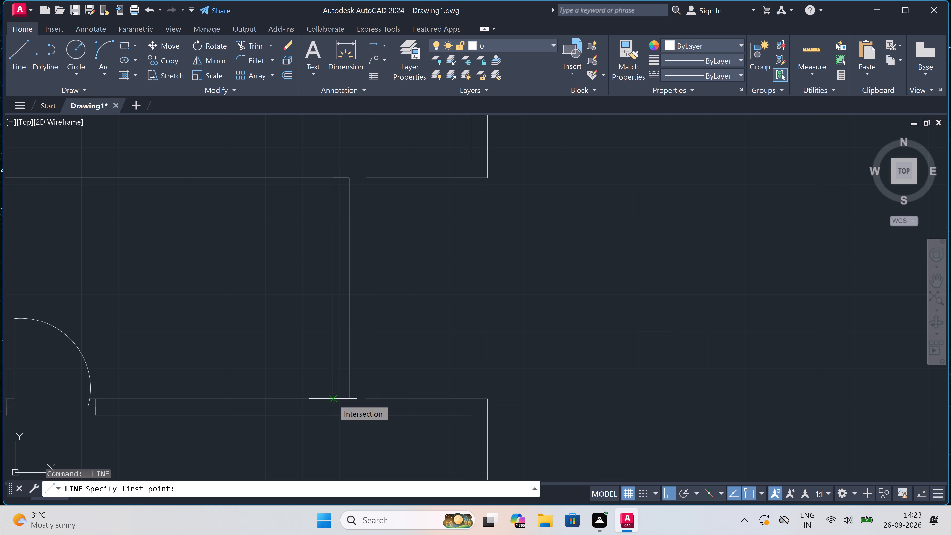
key("Escape")
type("ex")
key("space")
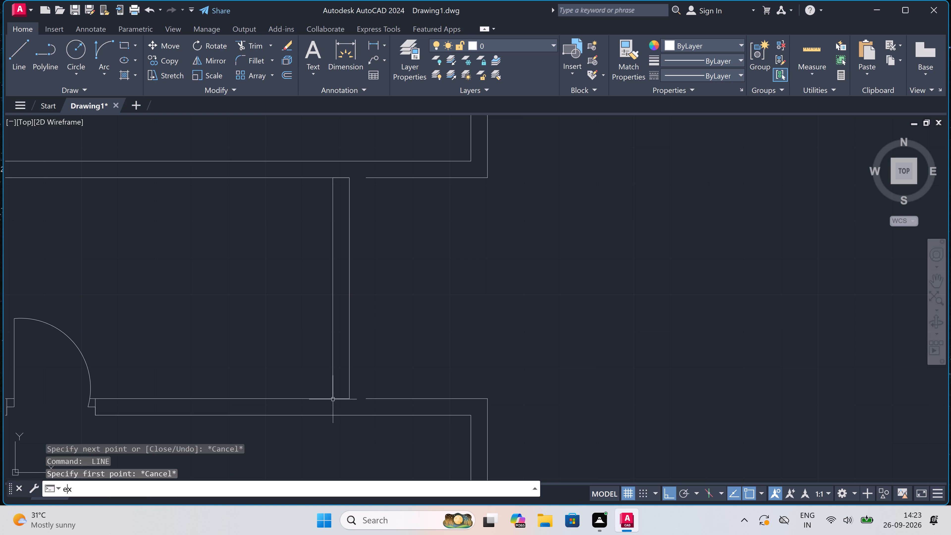
left_click(377, 405)
left_click(379, 384)
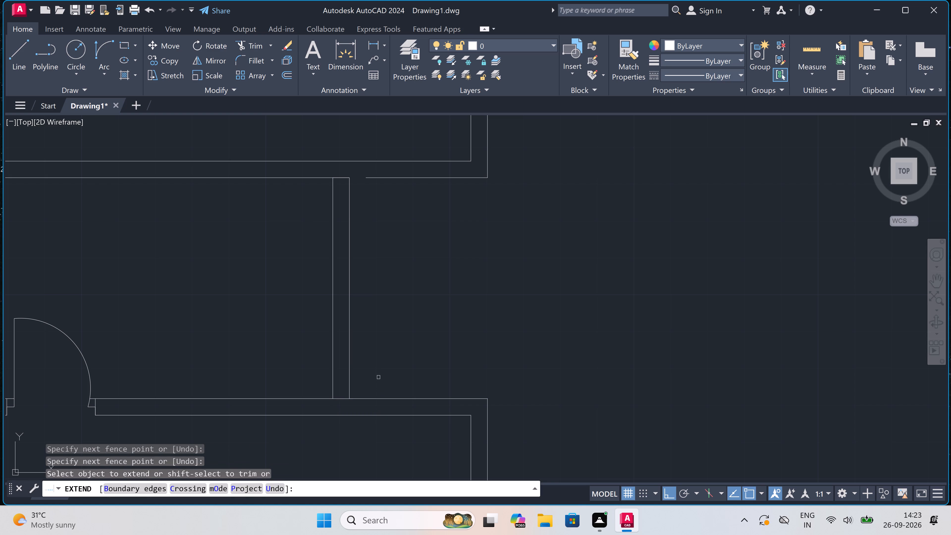
left_click(390, 168)
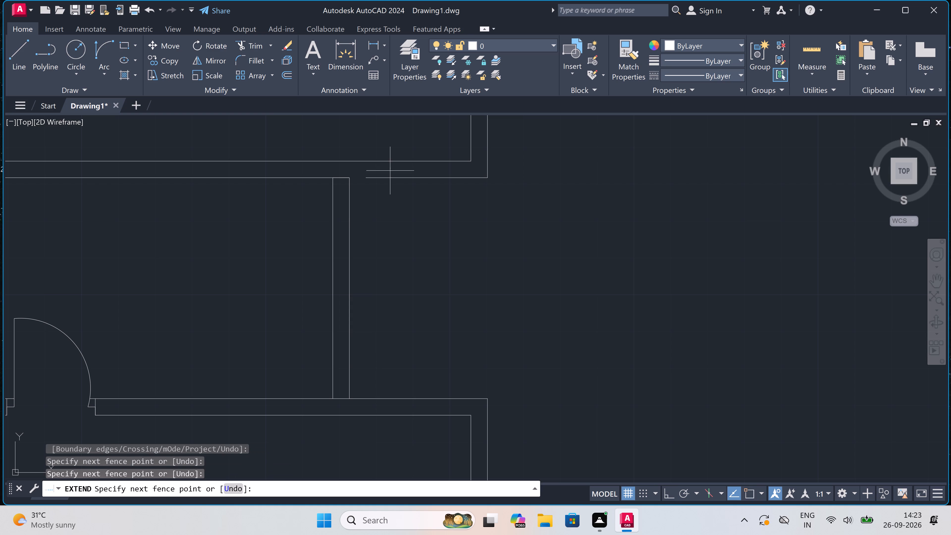
left_click(390, 233)
scroll(394, 248, "down", 4)
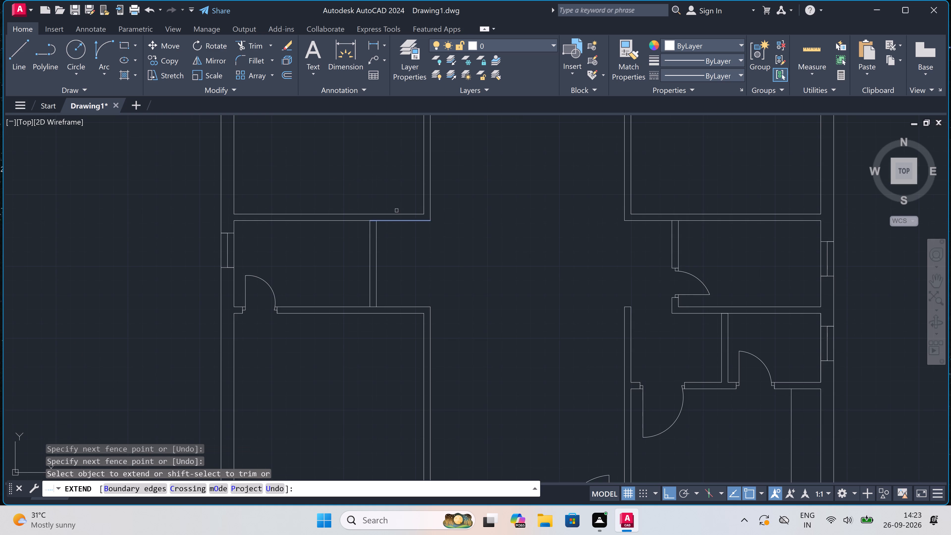
scroll(391, 199, "up", 2)
key("Escape")
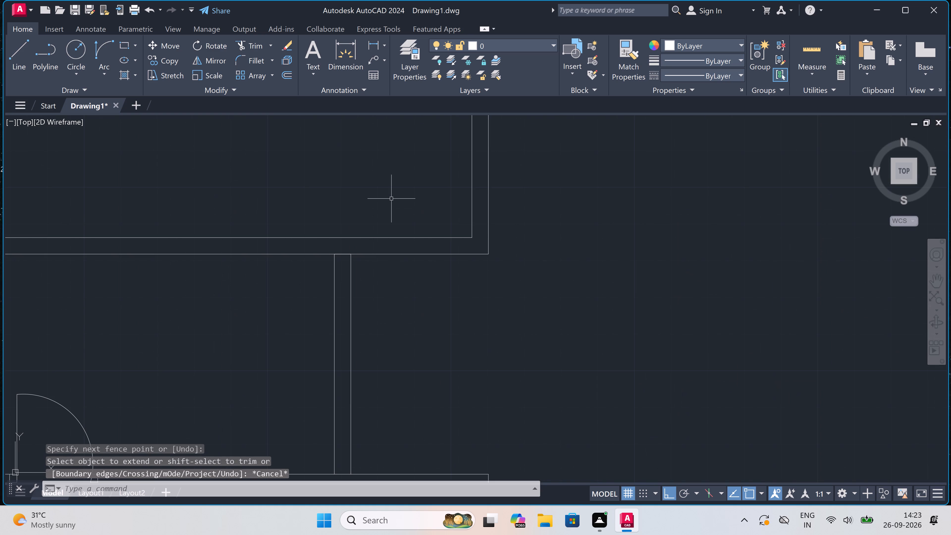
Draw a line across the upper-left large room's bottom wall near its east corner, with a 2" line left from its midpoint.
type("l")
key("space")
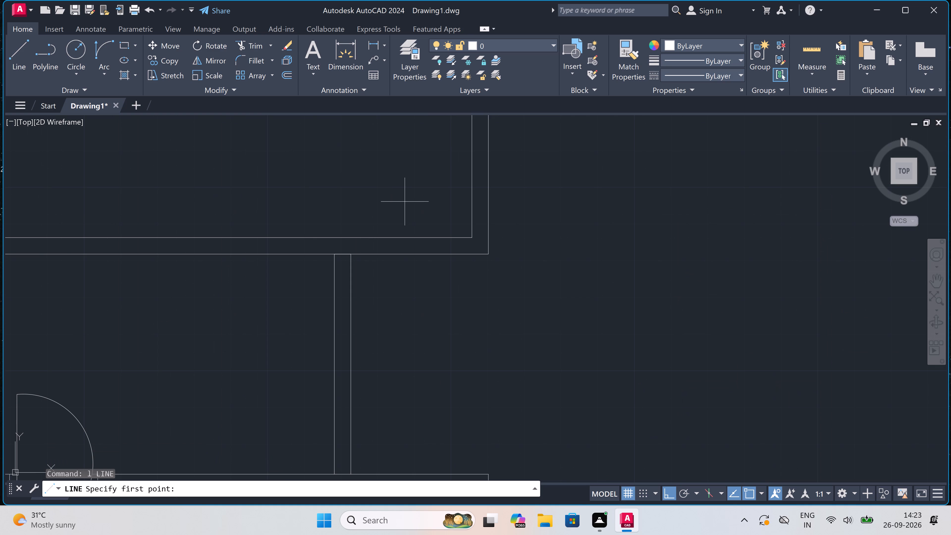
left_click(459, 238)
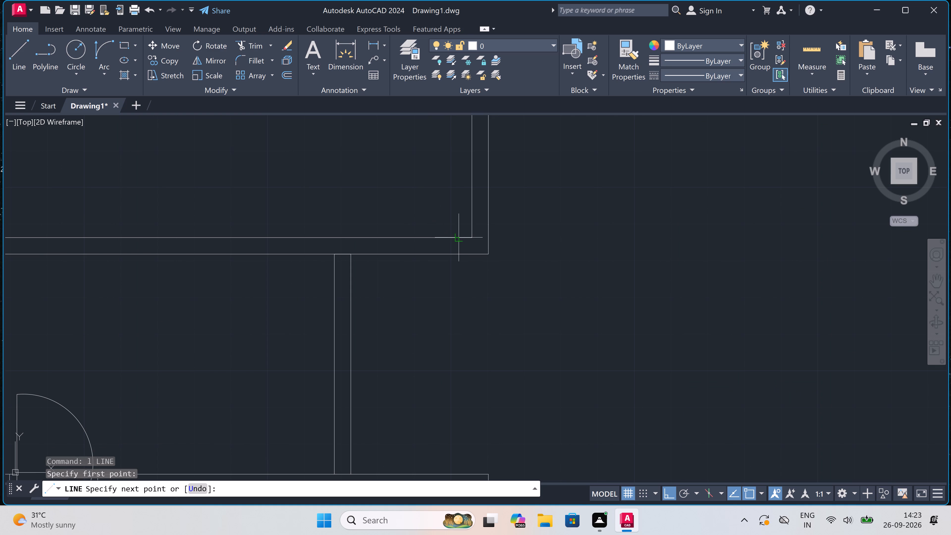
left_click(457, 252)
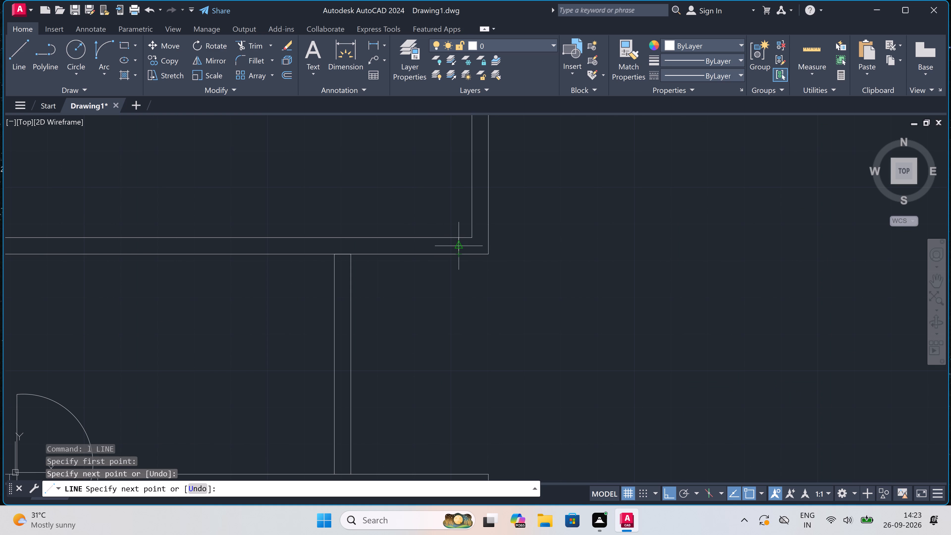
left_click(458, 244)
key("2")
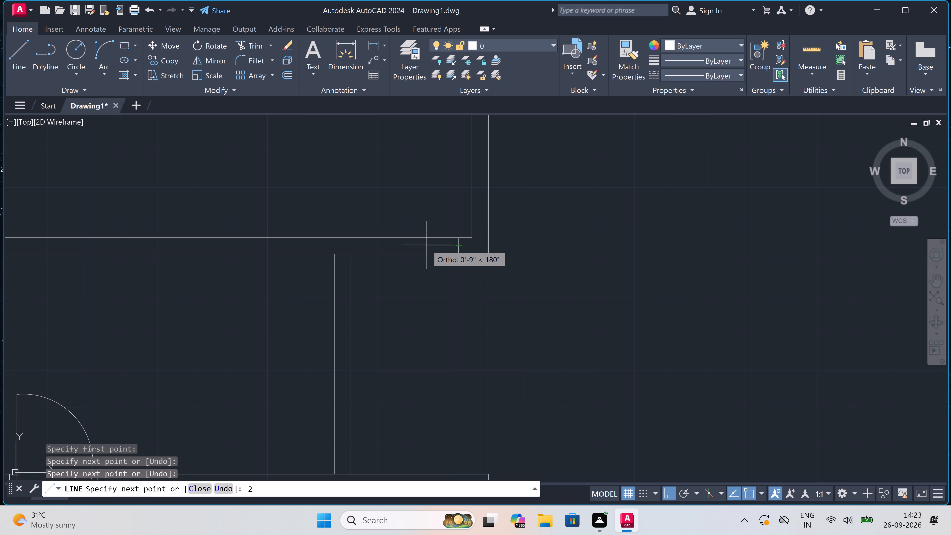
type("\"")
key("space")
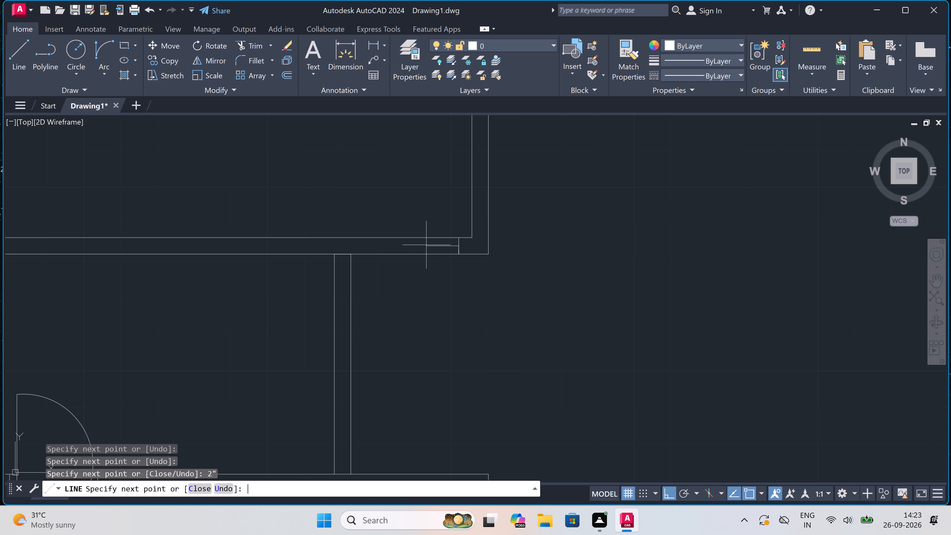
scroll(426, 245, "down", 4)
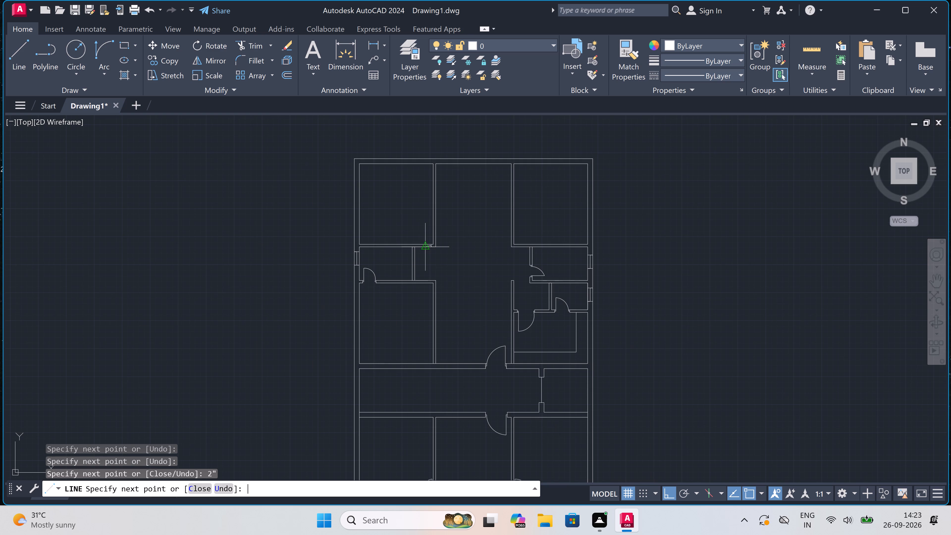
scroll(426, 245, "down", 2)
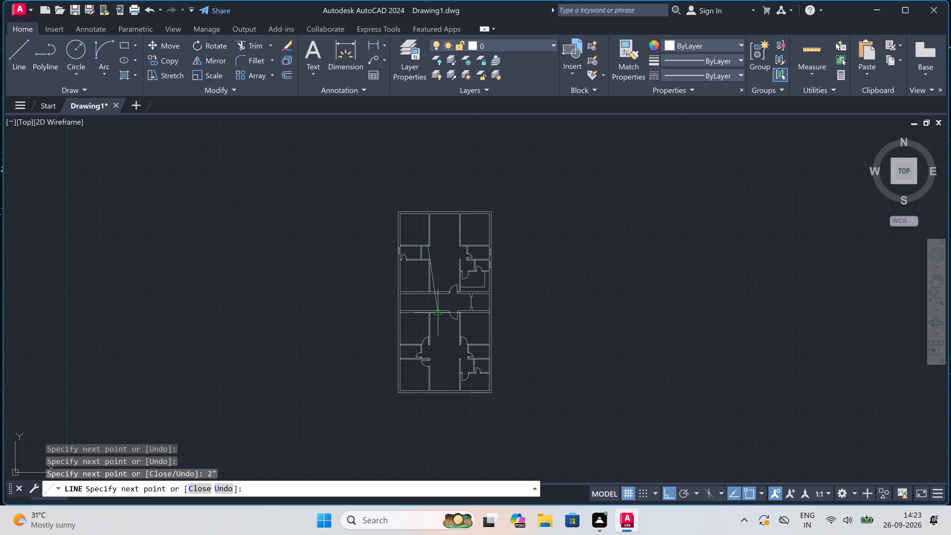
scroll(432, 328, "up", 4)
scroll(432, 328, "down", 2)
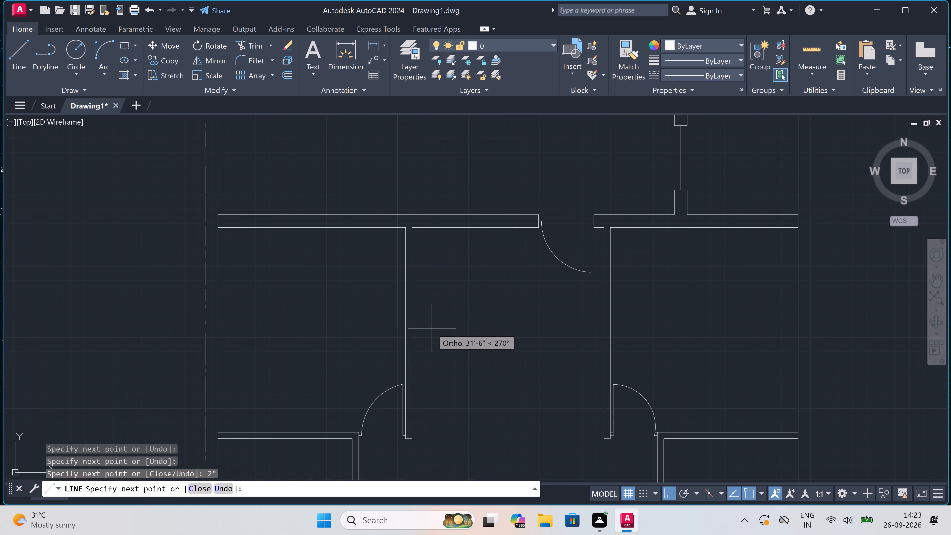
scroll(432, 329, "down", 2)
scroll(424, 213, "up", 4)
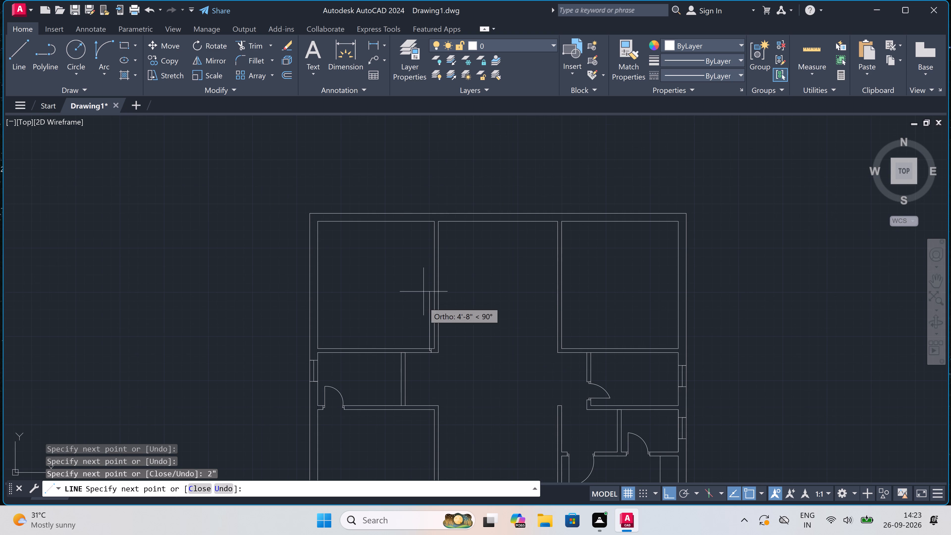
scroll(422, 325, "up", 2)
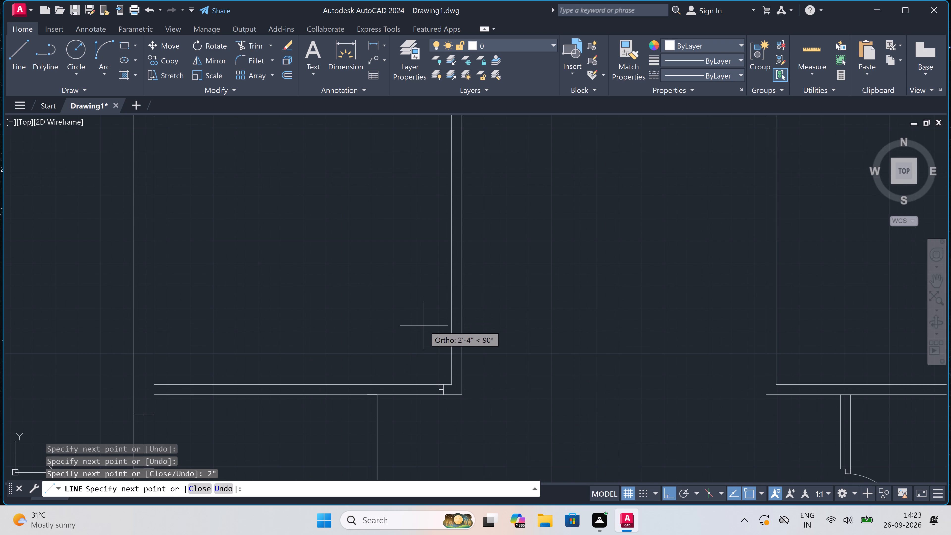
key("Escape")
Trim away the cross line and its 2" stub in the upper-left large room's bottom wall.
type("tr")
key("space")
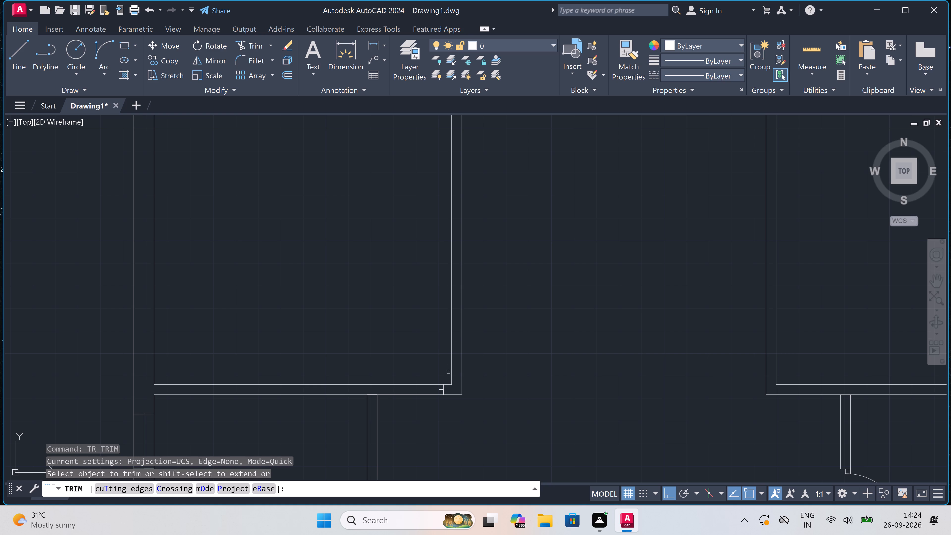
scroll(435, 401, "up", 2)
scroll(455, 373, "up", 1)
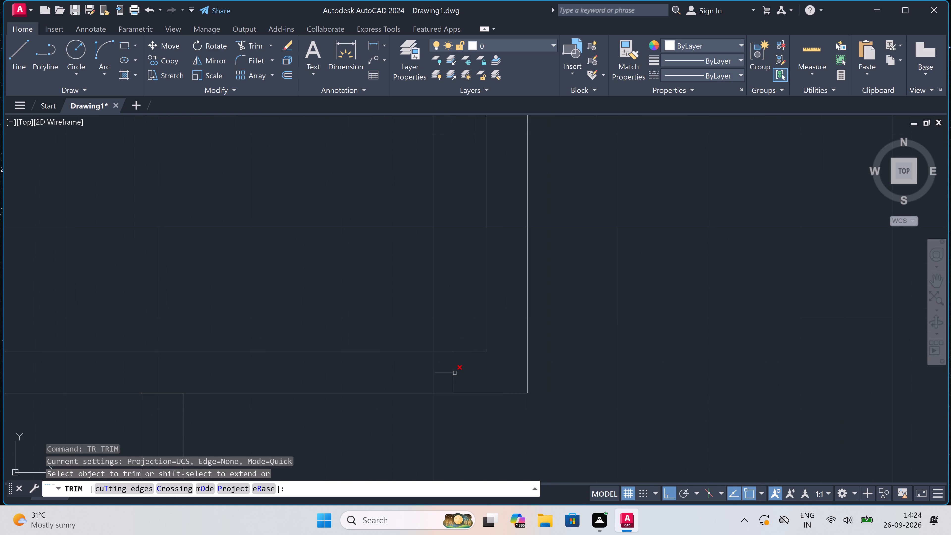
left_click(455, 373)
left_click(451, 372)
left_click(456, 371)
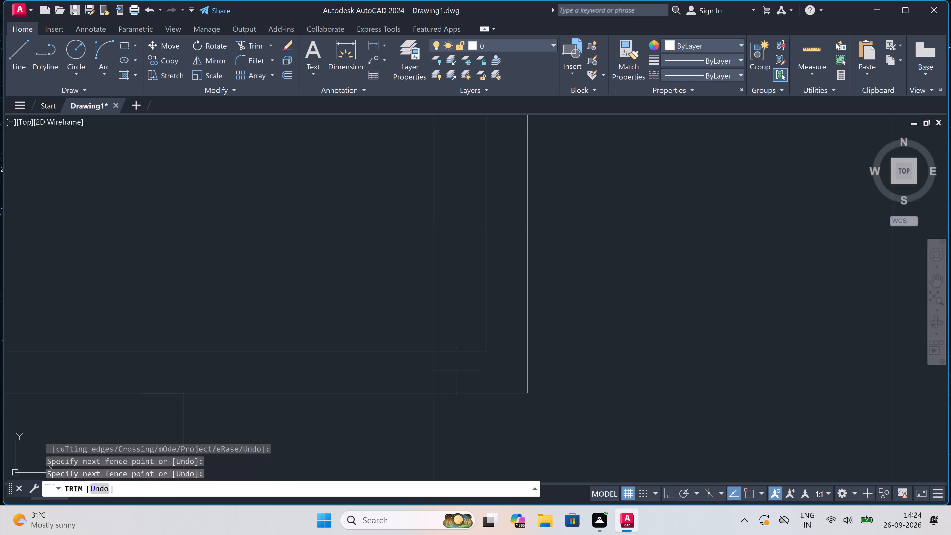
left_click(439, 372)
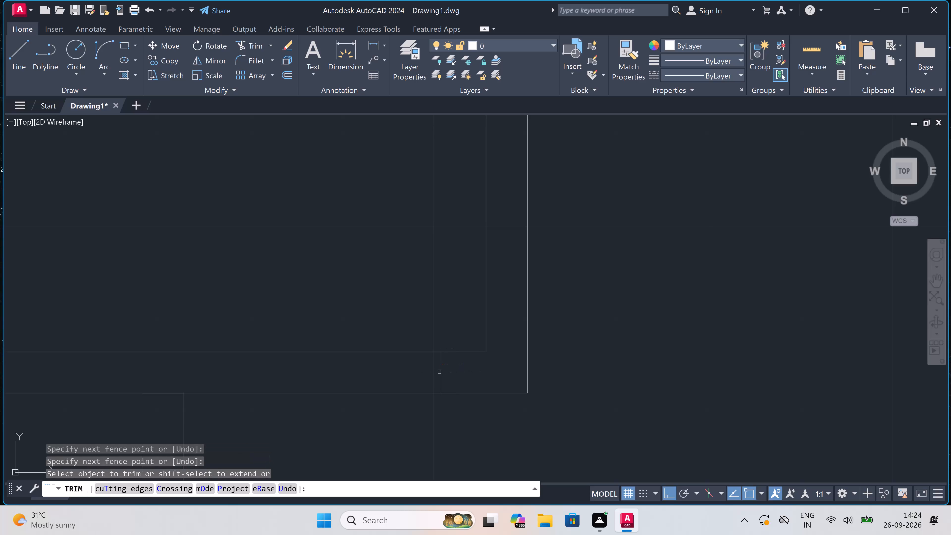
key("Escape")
Extend the large room's inner east wall line down and the partition's right-hand line up through the thickness of the bottom wall.
type("ex")
key("space")
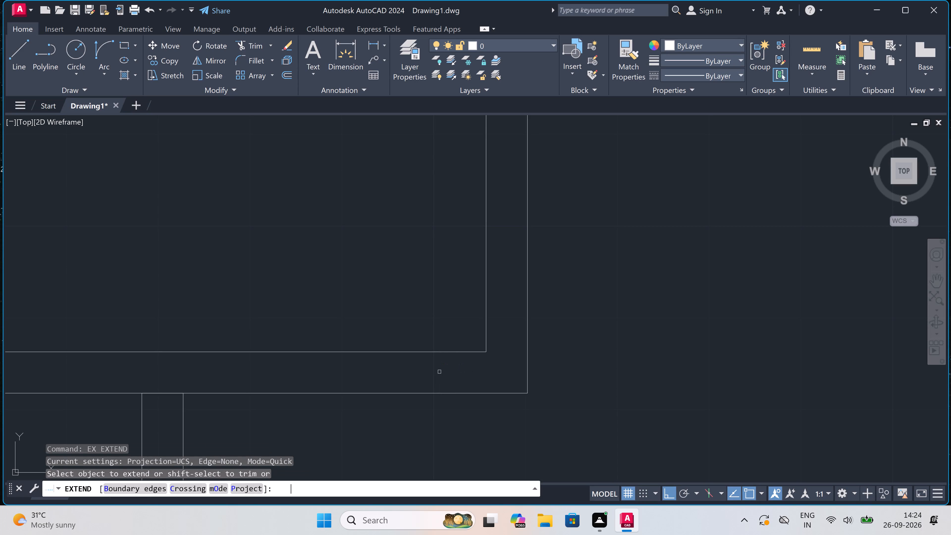
left_click(472, 326)
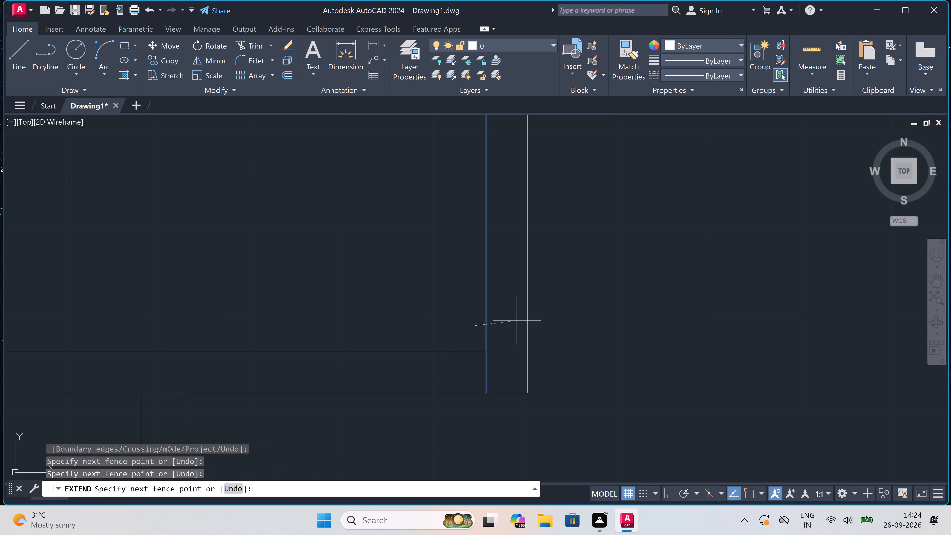
left_click(517, 321)
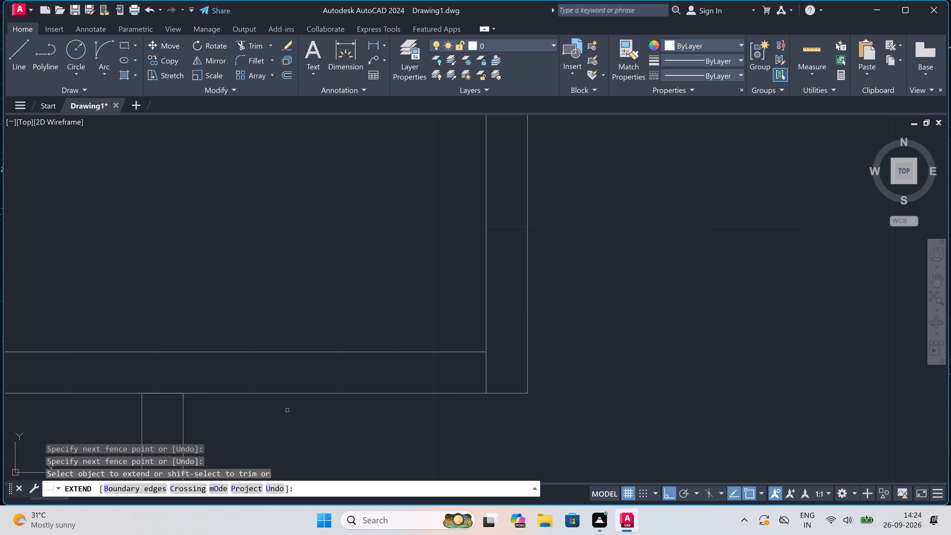
left_click_drag(169, 410, 170, 410)
left_click_drag(170, 410, 175, 410)
left_click(209, 410)
key("Escape")
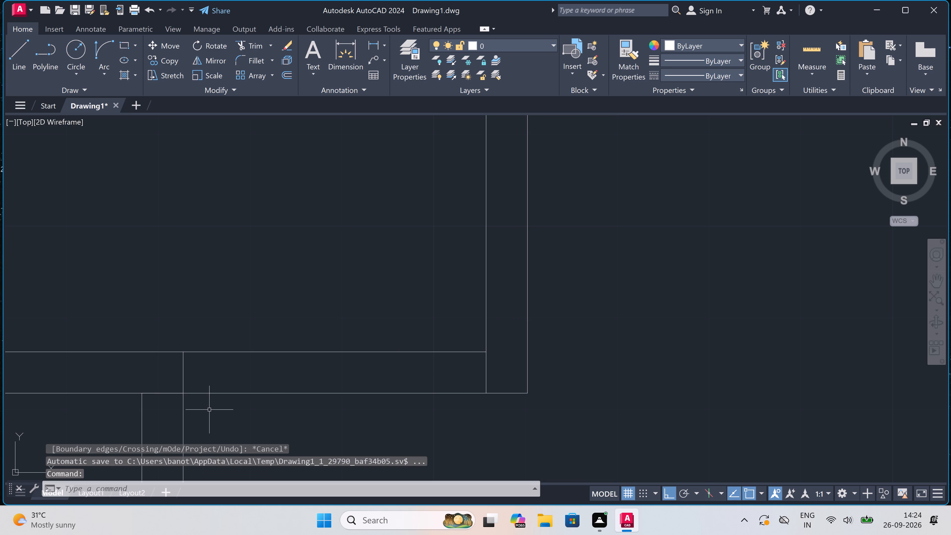
Trim the bottom wall's lower line between the two lines of the small room's partition.
type("tr")
key("space")
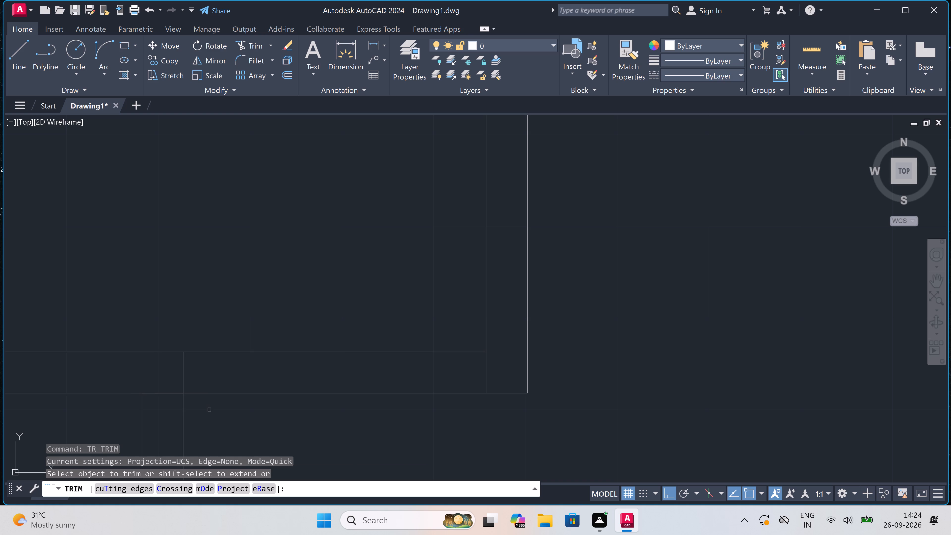
left_click(164, 384)
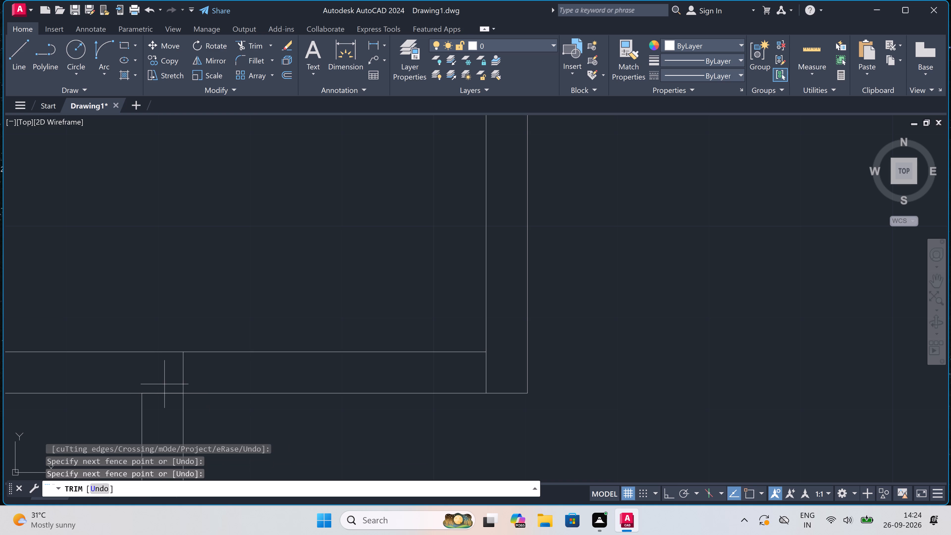
left_click(162, 410)
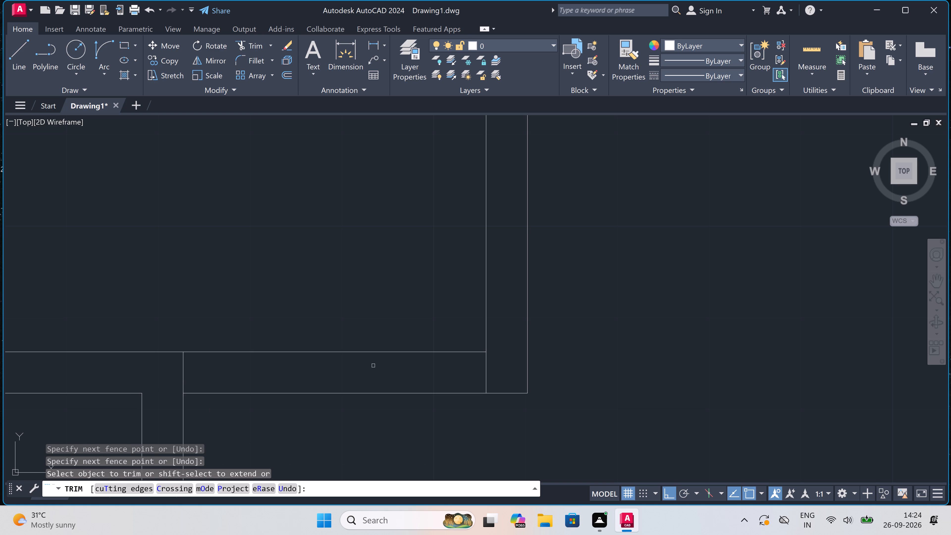
key("Escape")
Draw the door leaf from the midpoint of the opening's east jamb, 2" left and 3' up into the large room.
type("l")
key("space")
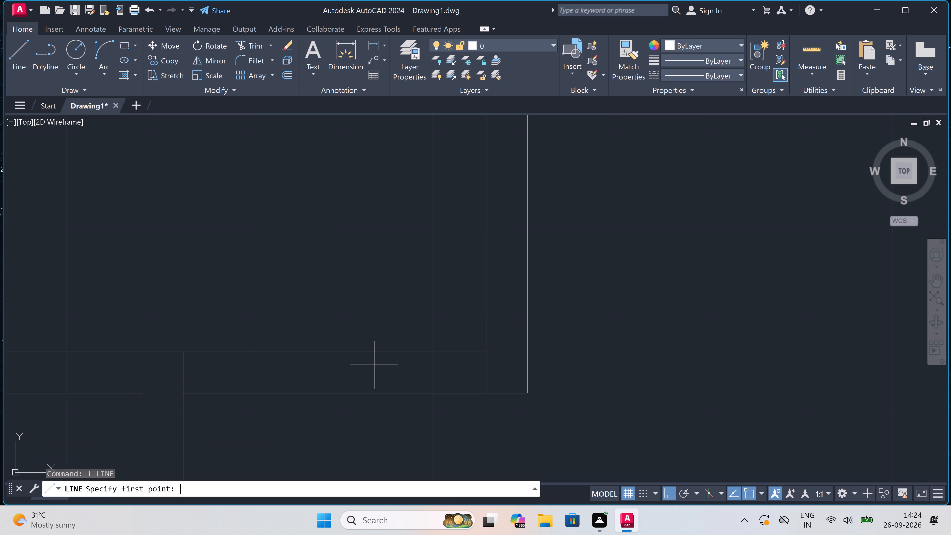
left_click(484, 372)
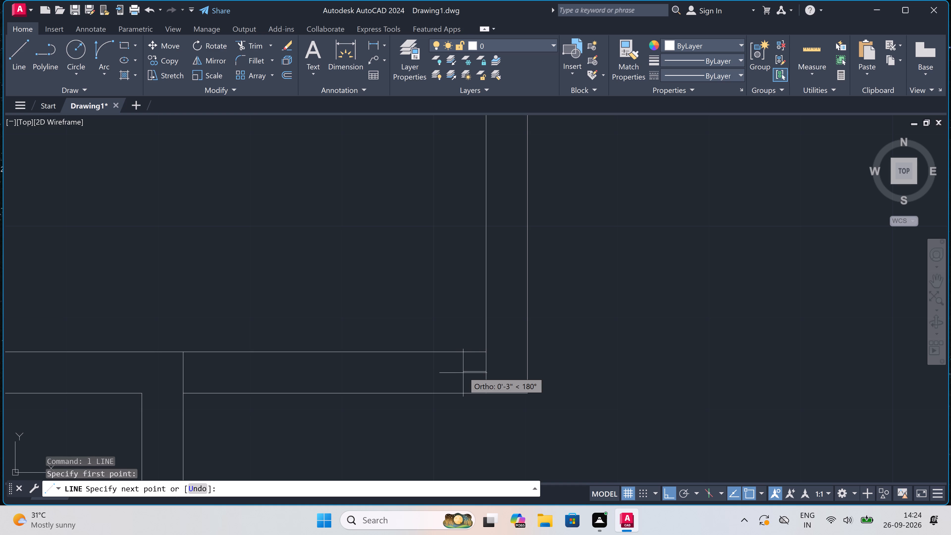
key("2")
type("\"")
key("space")
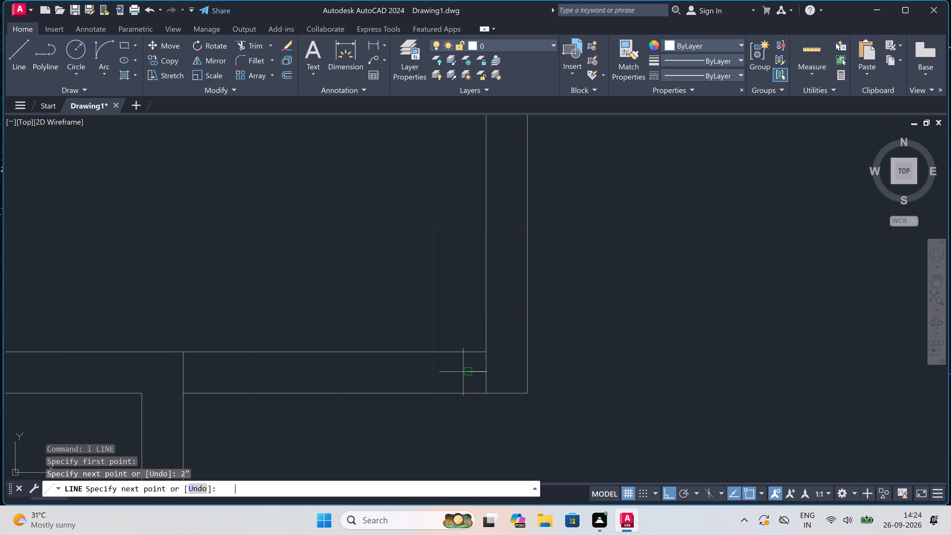
type("3'")
key("space")
key("Escape")
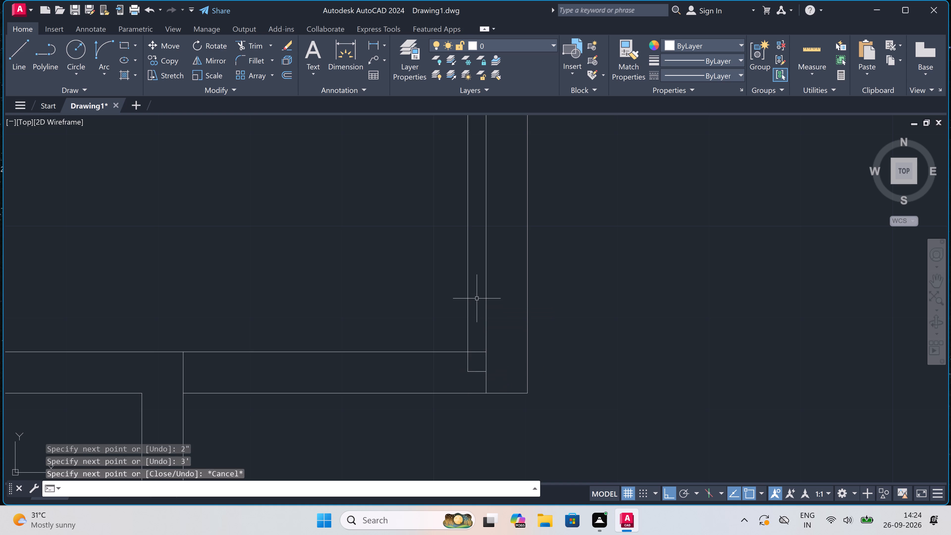
Draw a 2" line from the midpoint of the door opening's west jamb into the opening of the upper-left large room.
key("space")
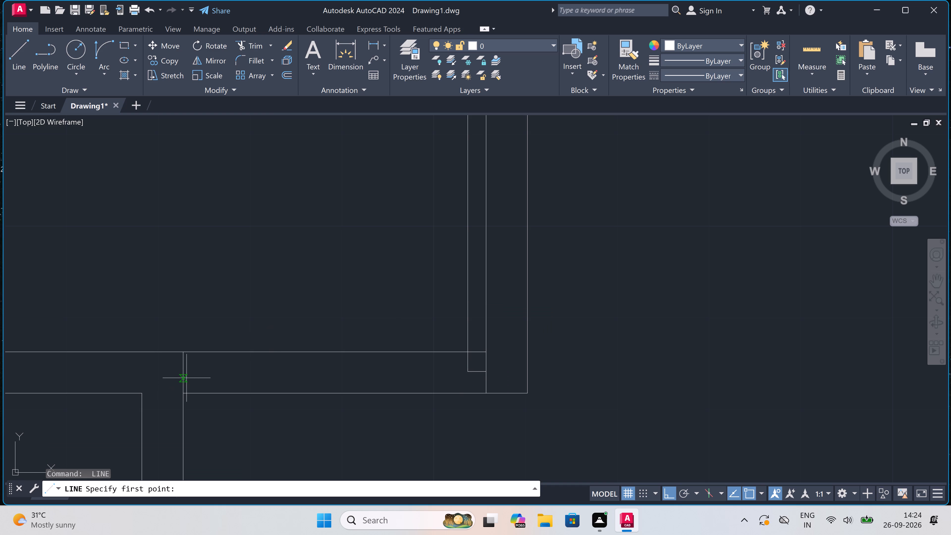
left_click(182, 373)
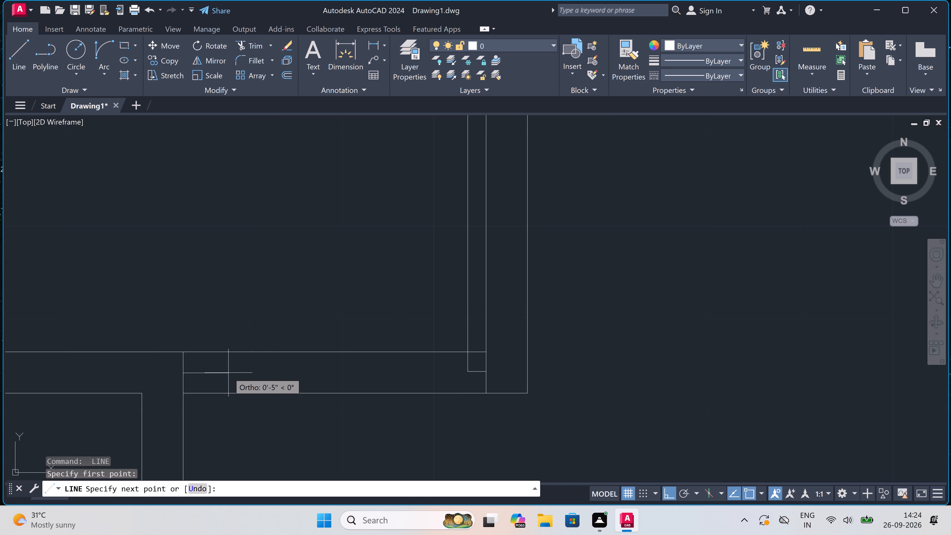
key("2")
type("\"")
key("space")
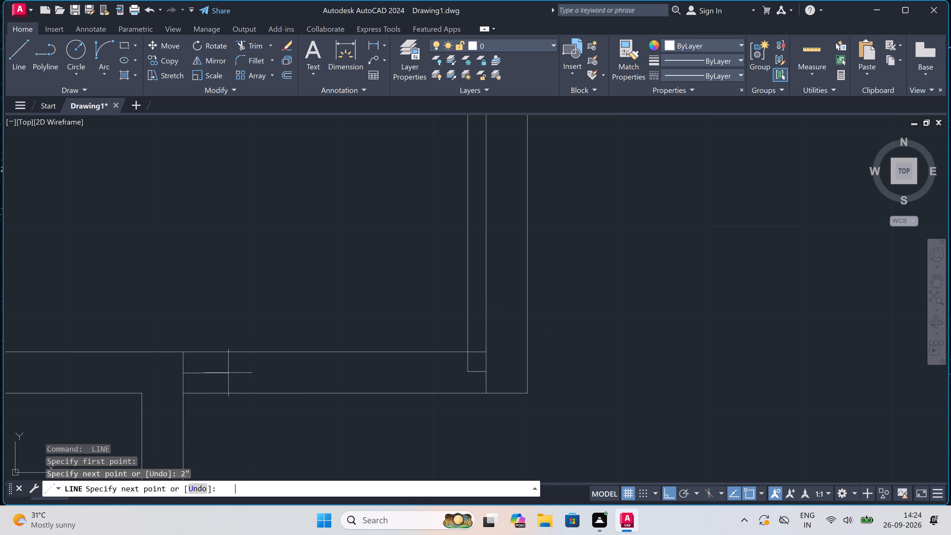
key("Escape")
Draw the door swing arc from the end of the west jamb's 2" stub to the top of the door leaf.
scroll(228, 373, "down", 2)
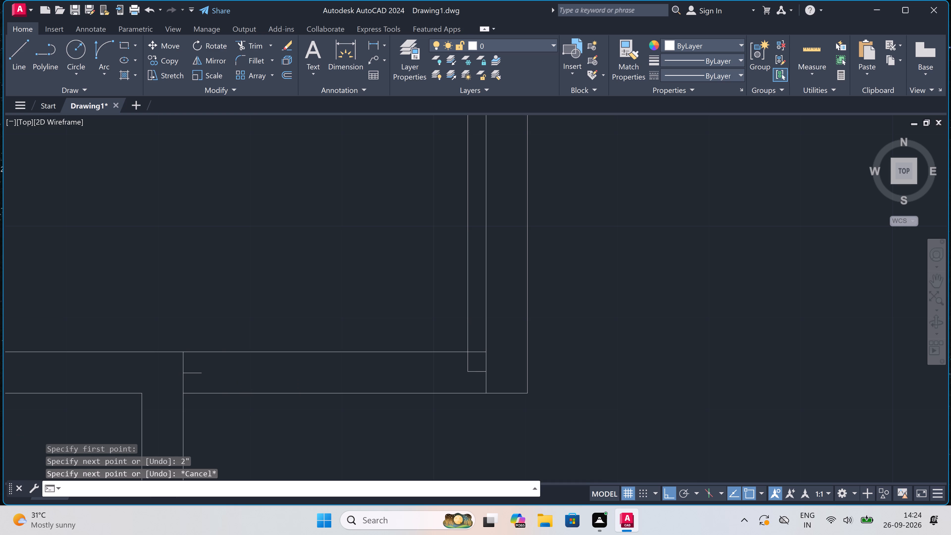
scroll(228, 373, "down", 2)
scroll(230, 352, "up", 3)
scroll(230, 352, "down", 1)
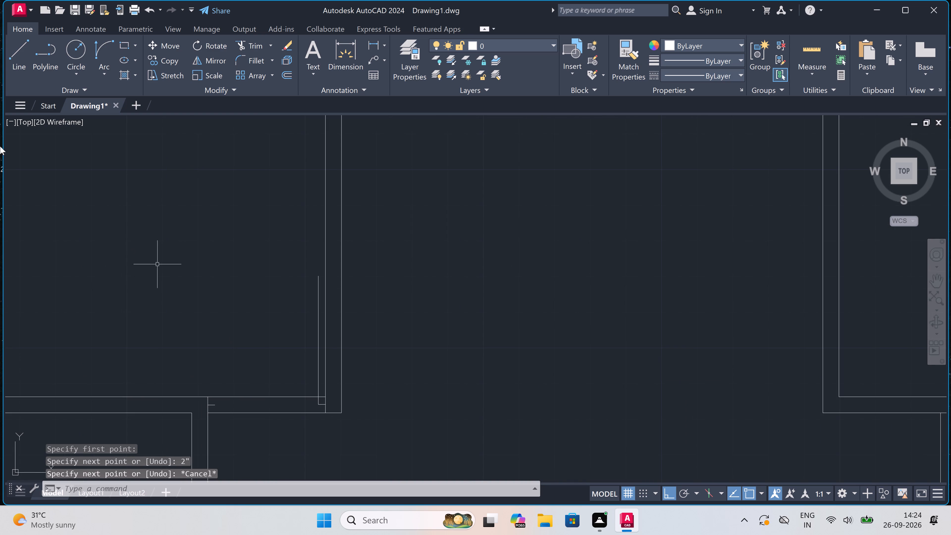
left_click(106, 43)
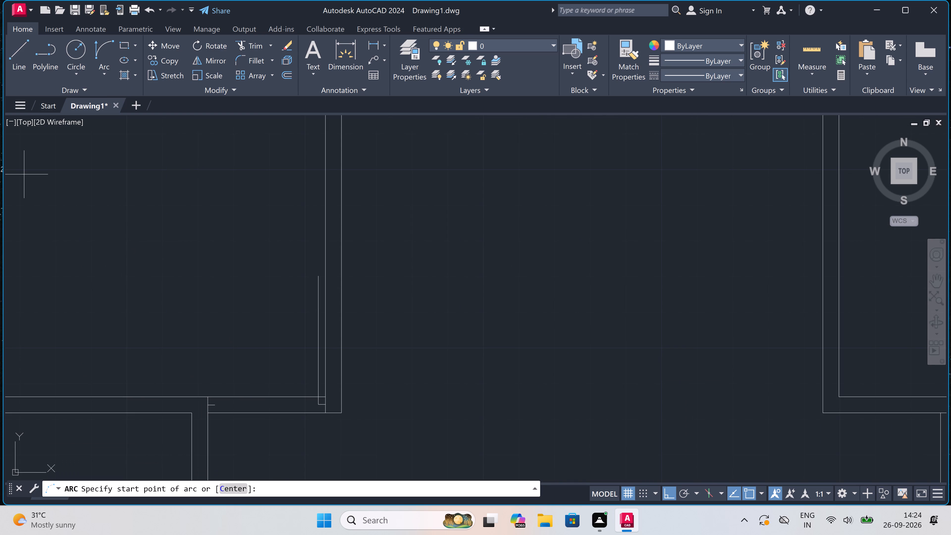
double_click(218, 406)
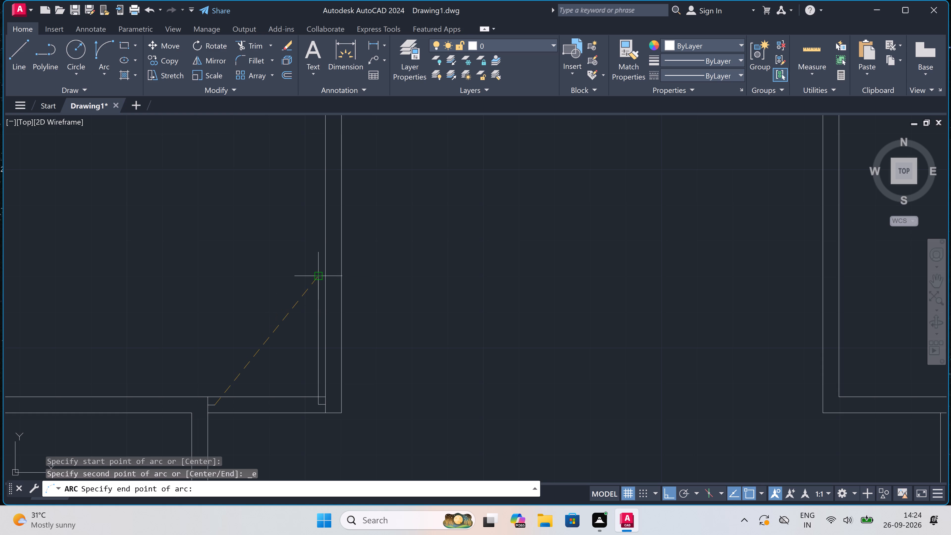
left_click(317, 278)
left_click(261, 265)
Trim both bottom wall lines of the upper-left large room between the door opening's two jambs.
scroll(262, 265, "down", 2)
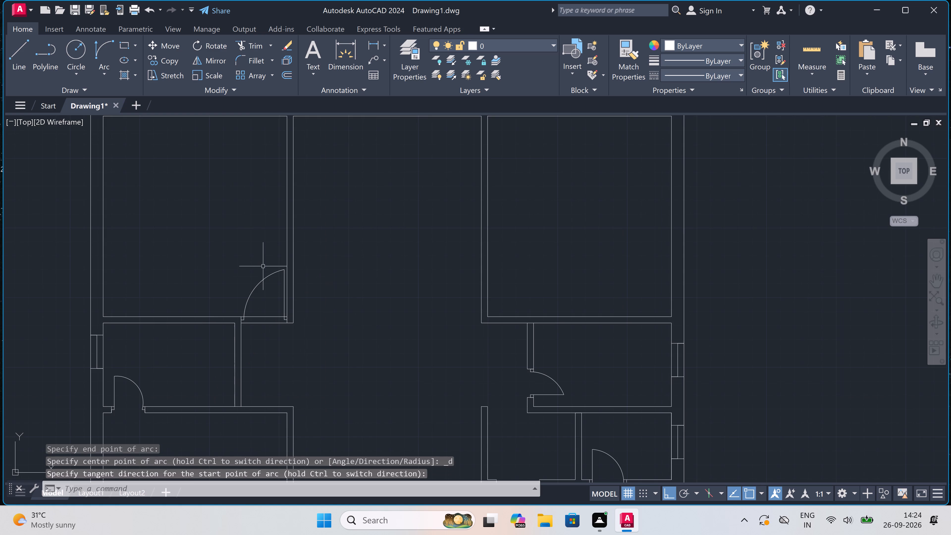
scroll(263, 317, "up", 2)
type("tr")
key("space")
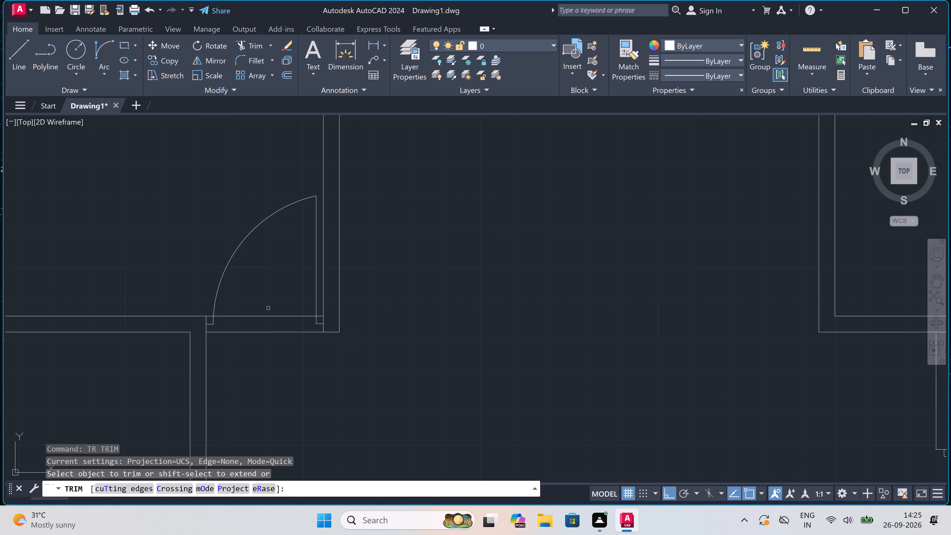
left_click(268, 307)
left_click(271, 381)
scroll(287, 362, "down", 3)
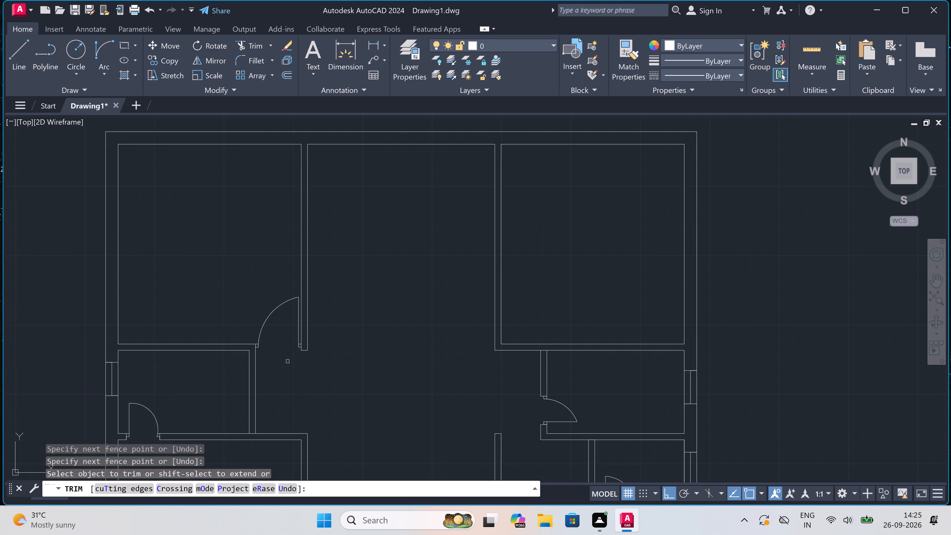
scroll(459, 338, "up", 1)
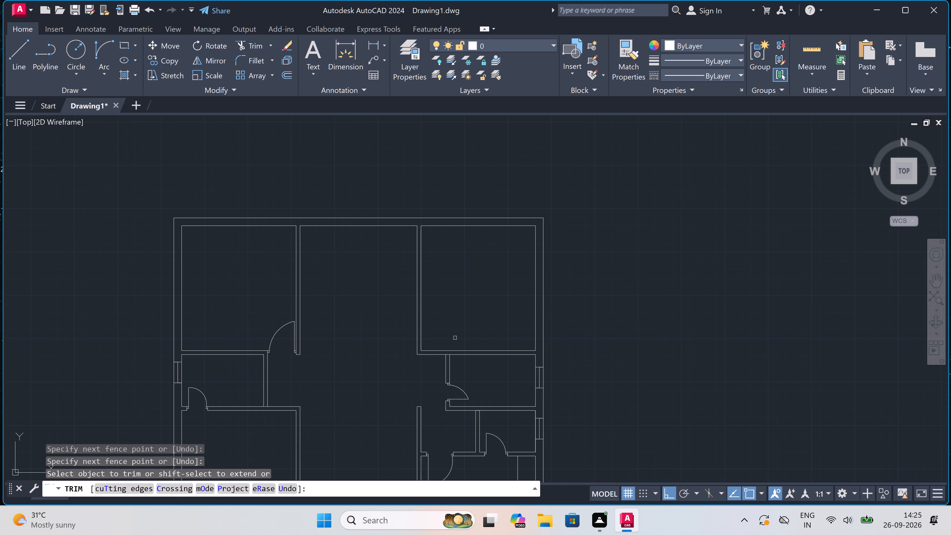
scroll(459, 338, "up", 1)
key("Escape")
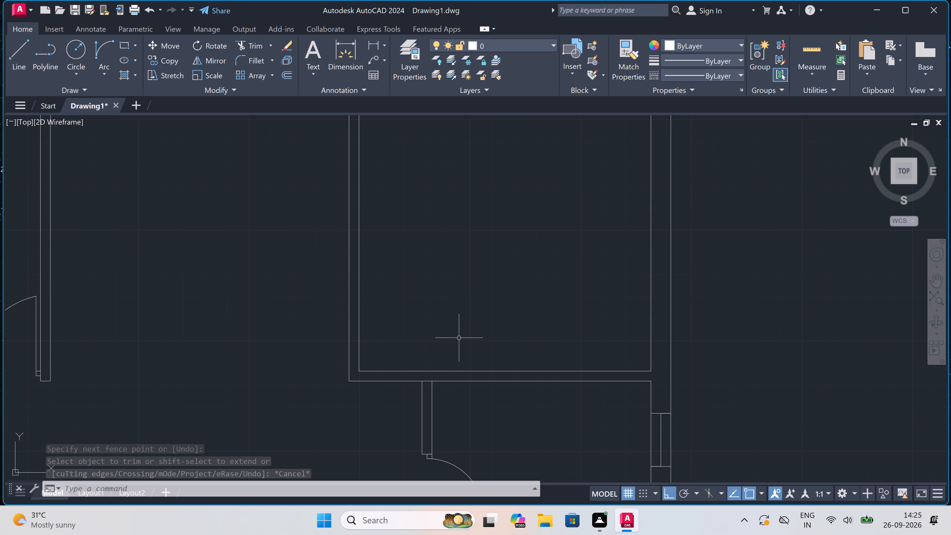
Delete the door and the partition lines on the west side of the small room below the upper-right large room.
scroll(458, 338, "down", 2)
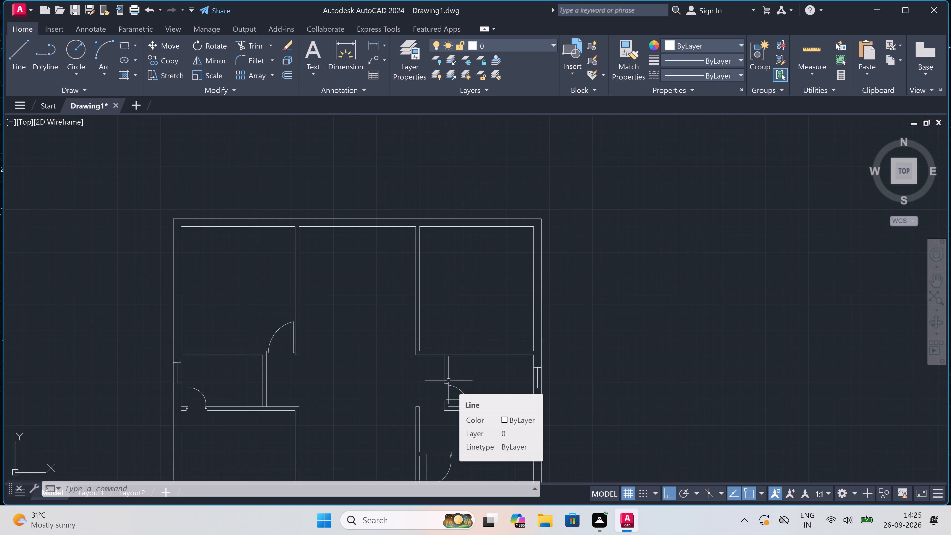
scroll(444, 387, "up", 1)
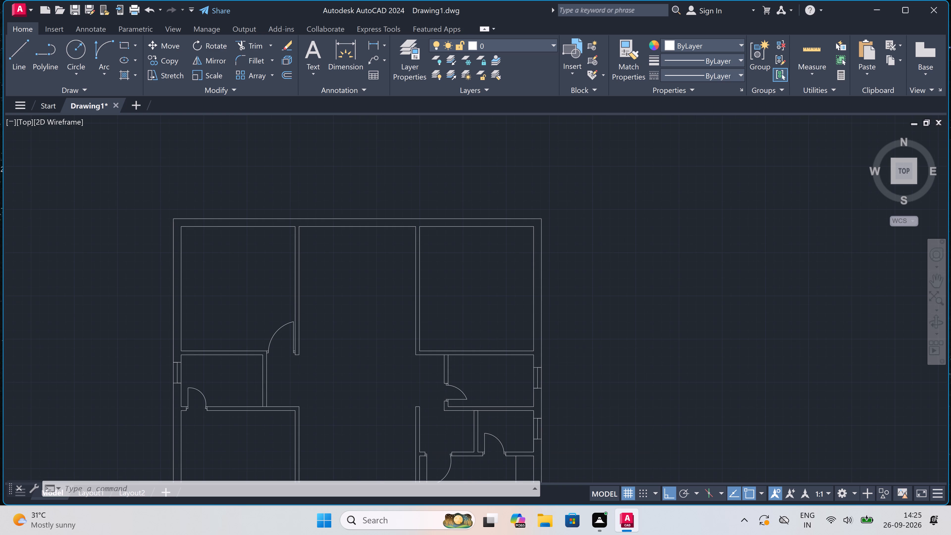
scroll(444, 387, "up", 1)
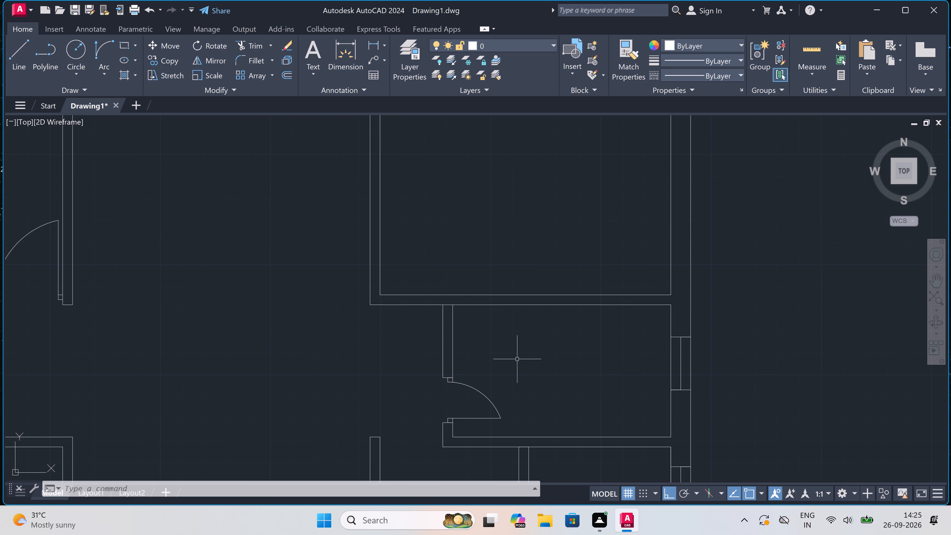
left_click(519, 341)
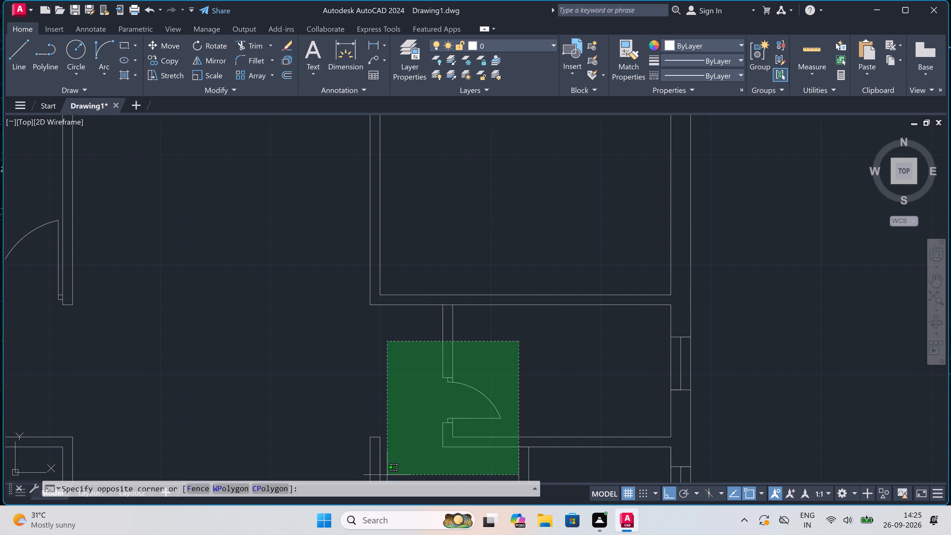
left_click(369, 426)
key("Delete")
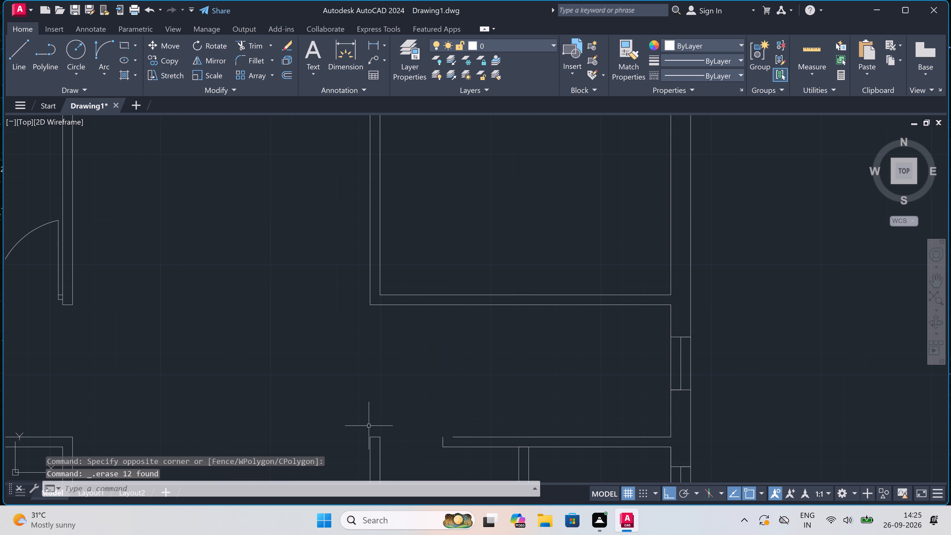
Draw a 4.5" partition from the small room's bottom wall line end up to the upper-right large room's inner wall line and back down.
type("l")
key("space")
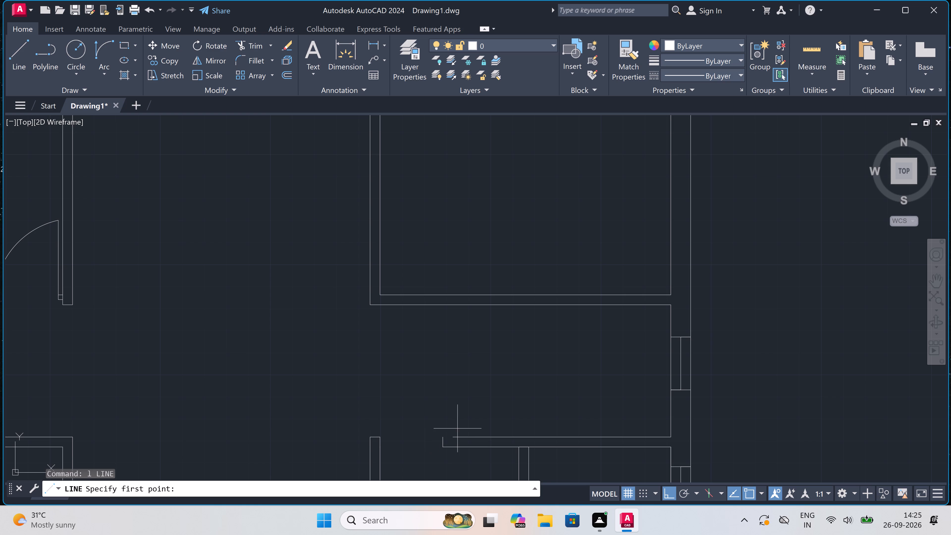
left_click(454, 434)
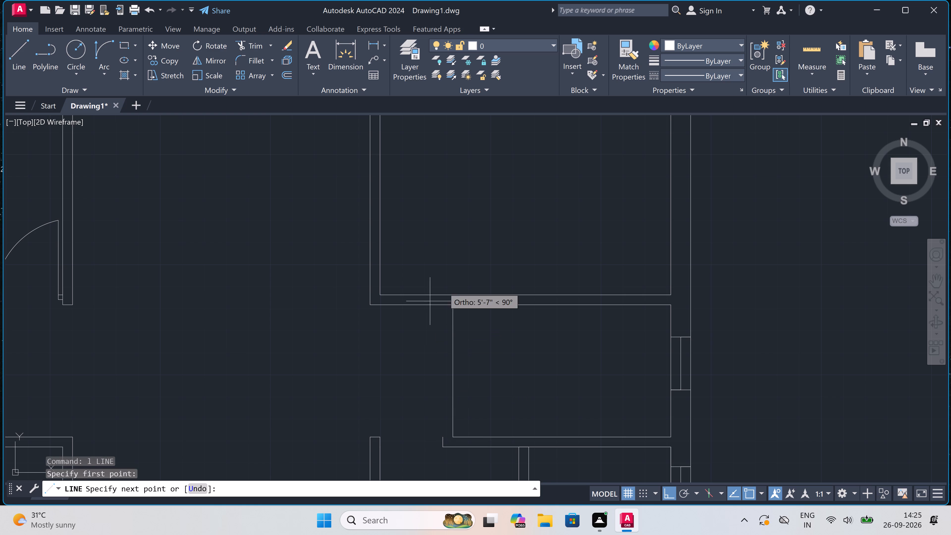
left_click(453, 293)
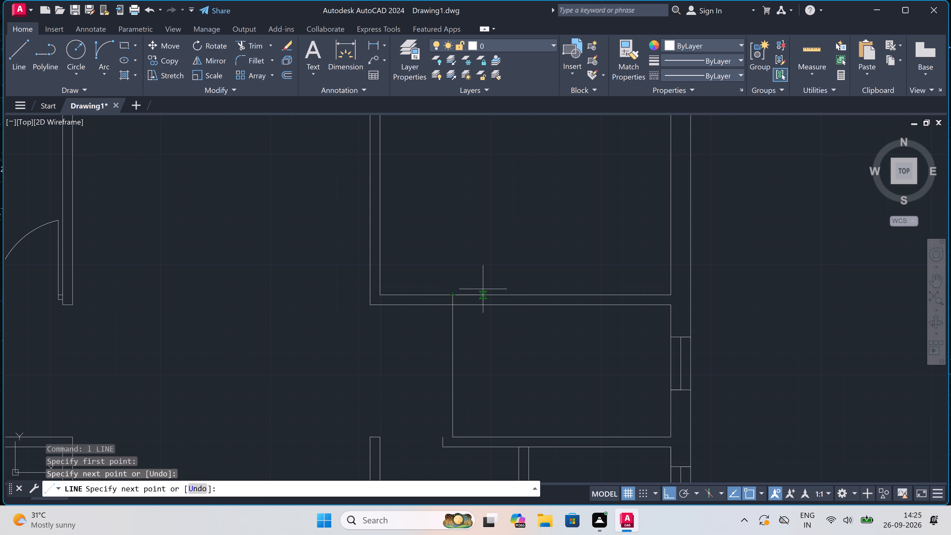
type("4.5")
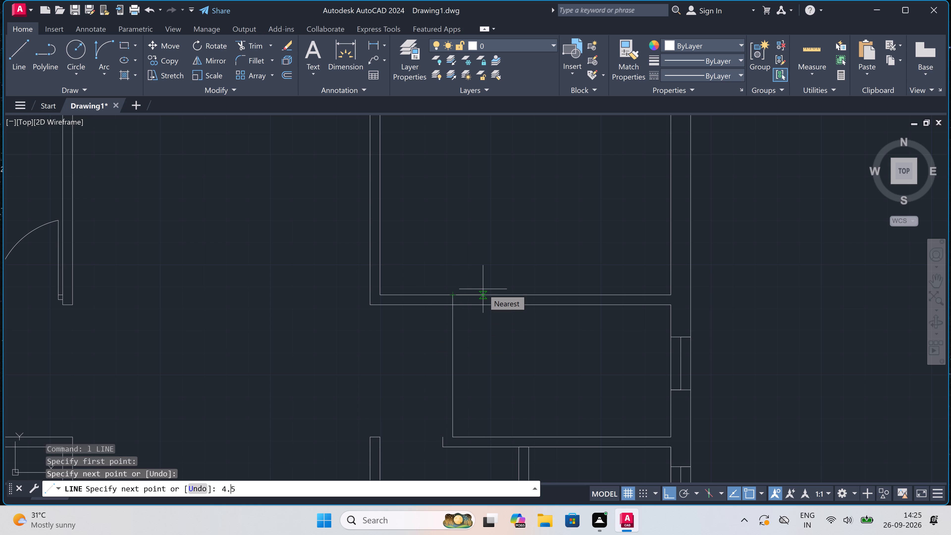
type("\"")
key("space")
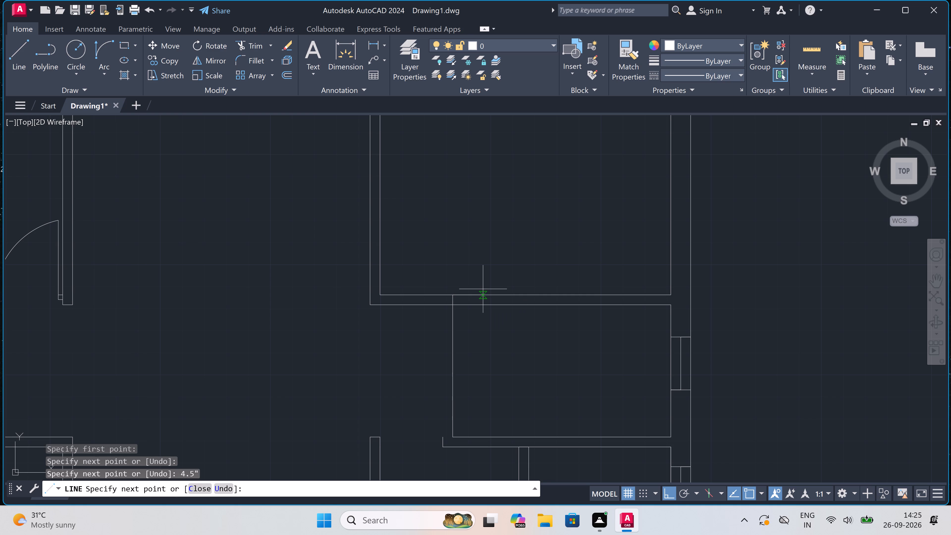
left_click(464, 433)
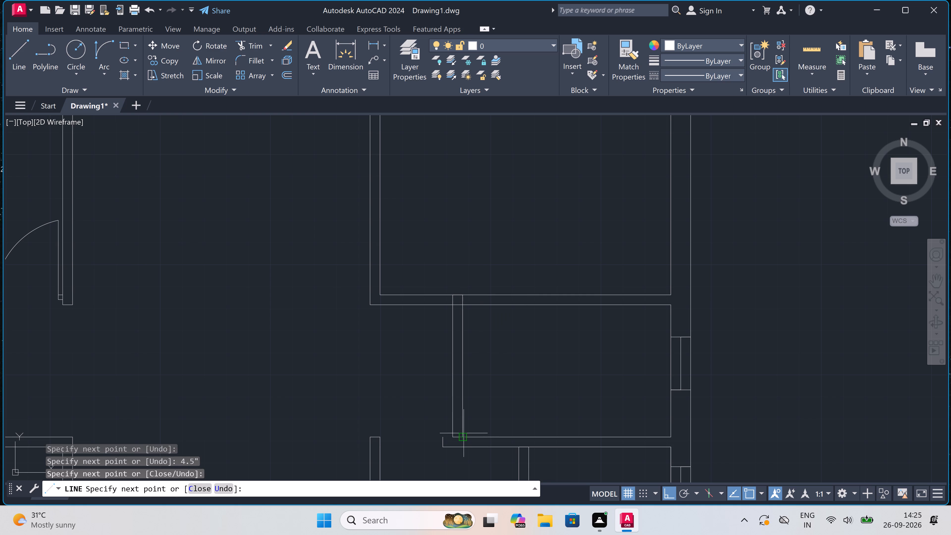
key("Escape")
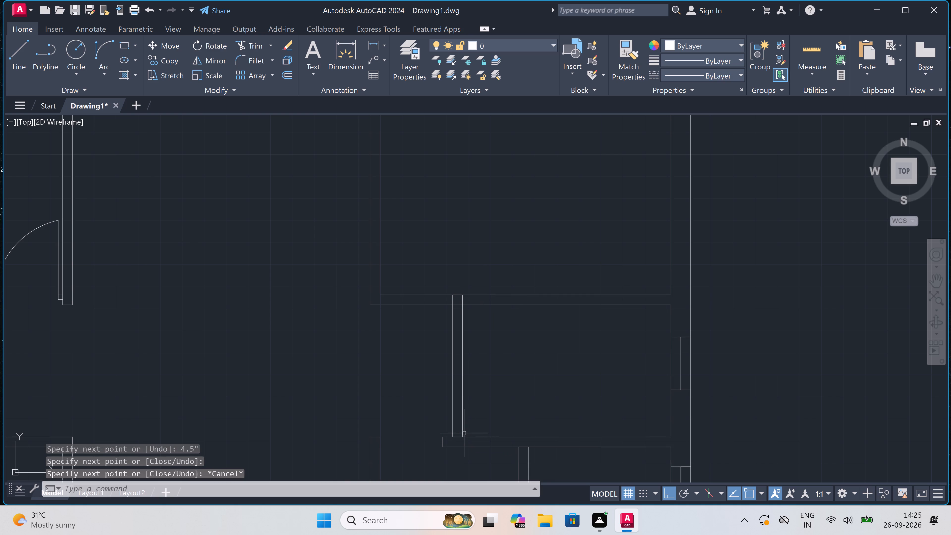
Extend the new partition's left-hand line down to the lower line of the small room's bottom wall.
type("ex")
key("space")
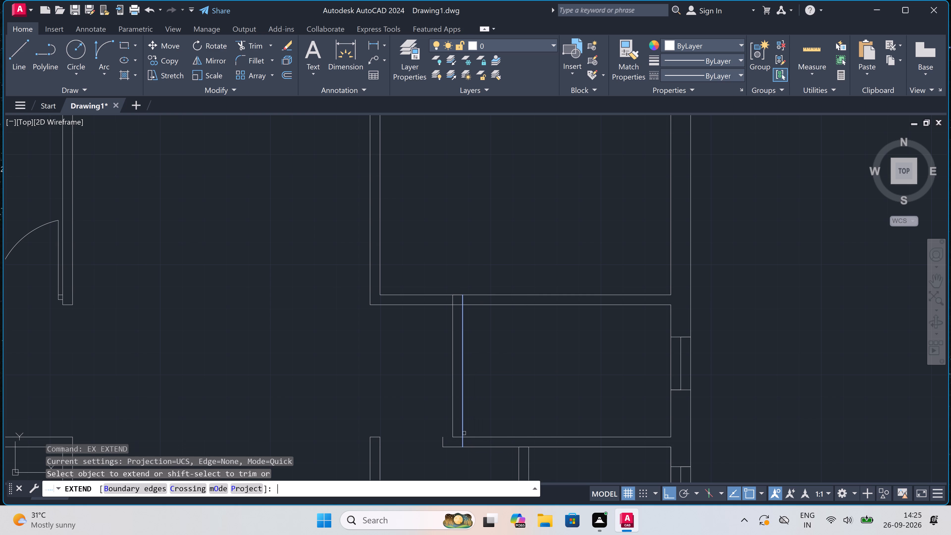
left_click(452, 422)
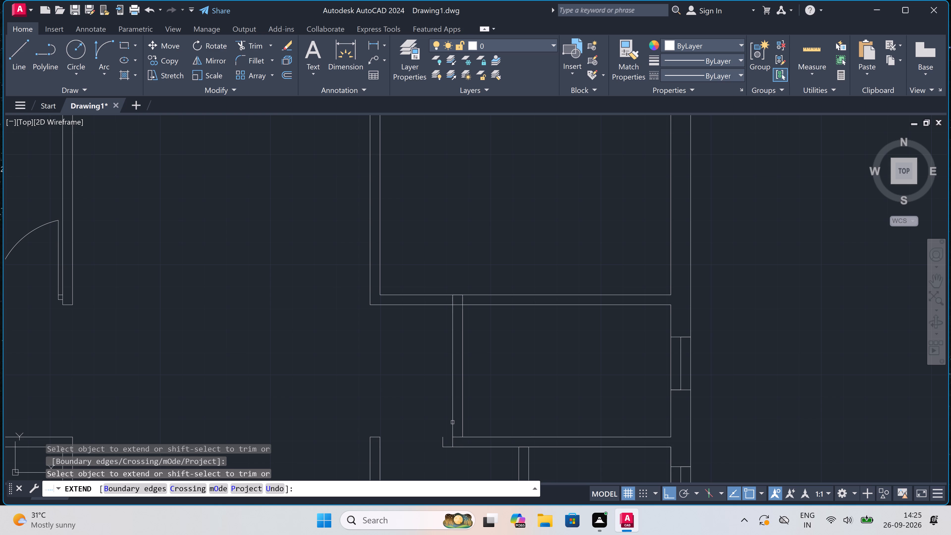
key("Escape")
Trim the leftover wall lines beside the new partition's lower corner and the bottom wall's upper line between the partition lines.
type("tr")
key("space")
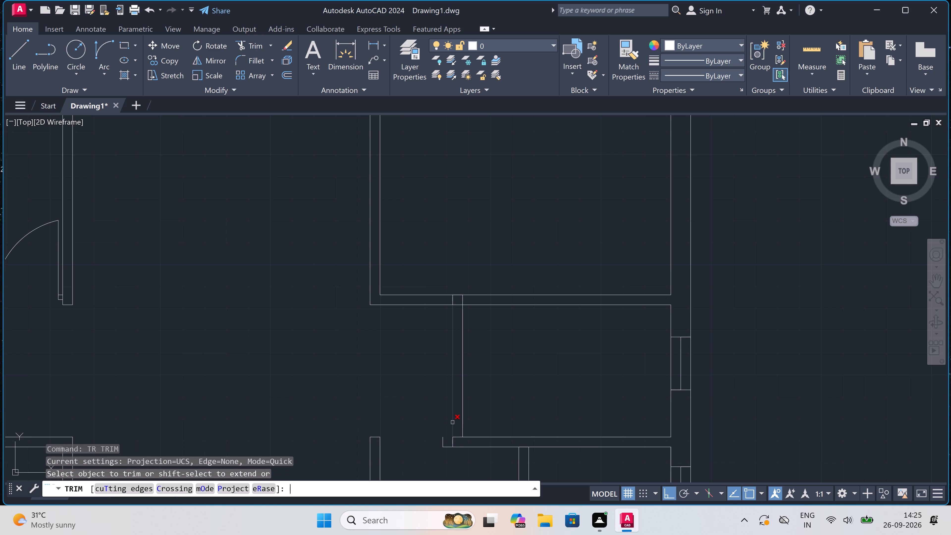
scroll(449, 446, "up", 1)
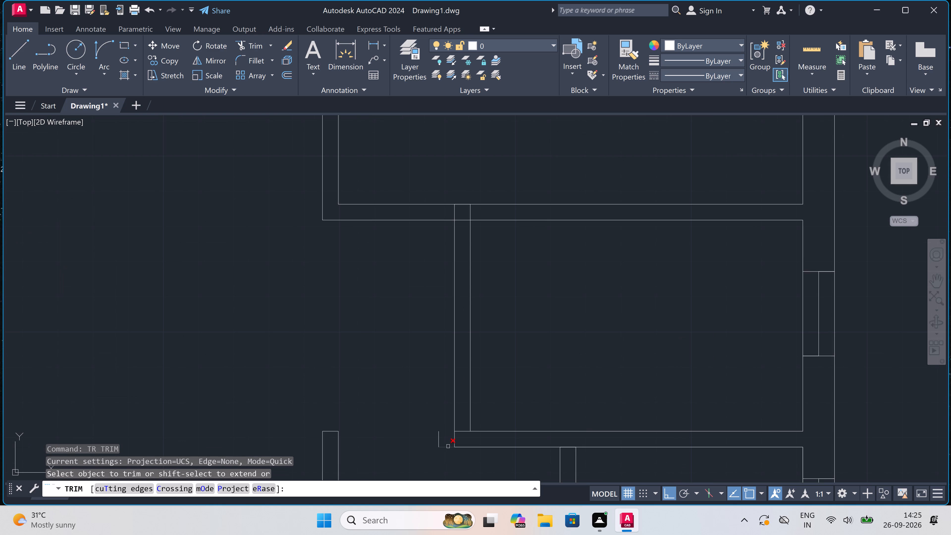
left_click(448, 446)
left_click(437, 433)
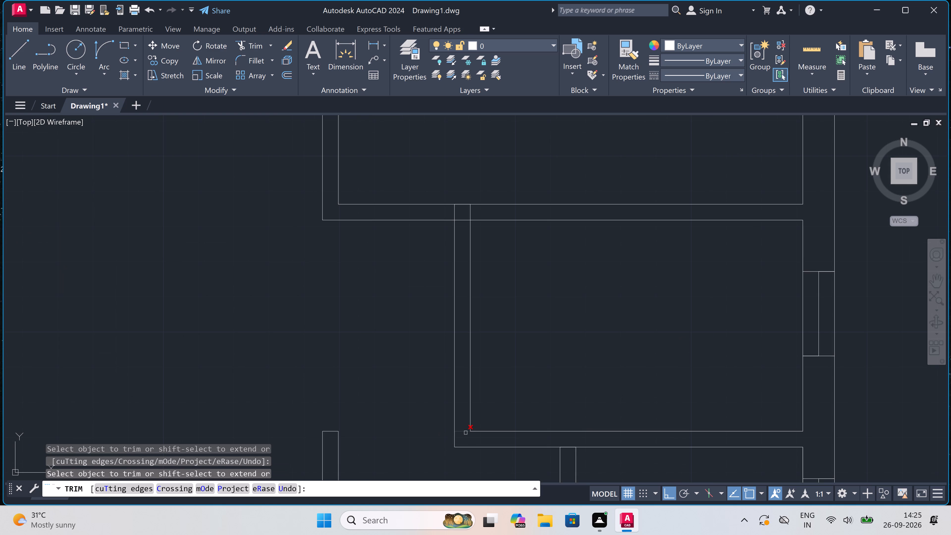
left_click(466, 432)
Trim the upper-right large room's lower wall line between the partition lines and the partition's right-hand line within the wall thickness.
scroll(464, 426, "down", 1)
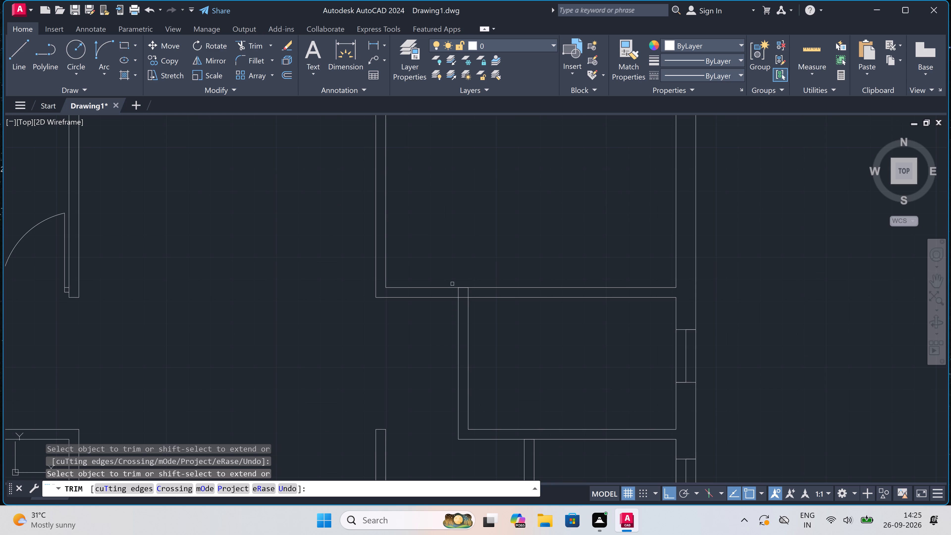
scroll(453, 281, "up", 3)
left_click_drag(495, 335, 495, 338)
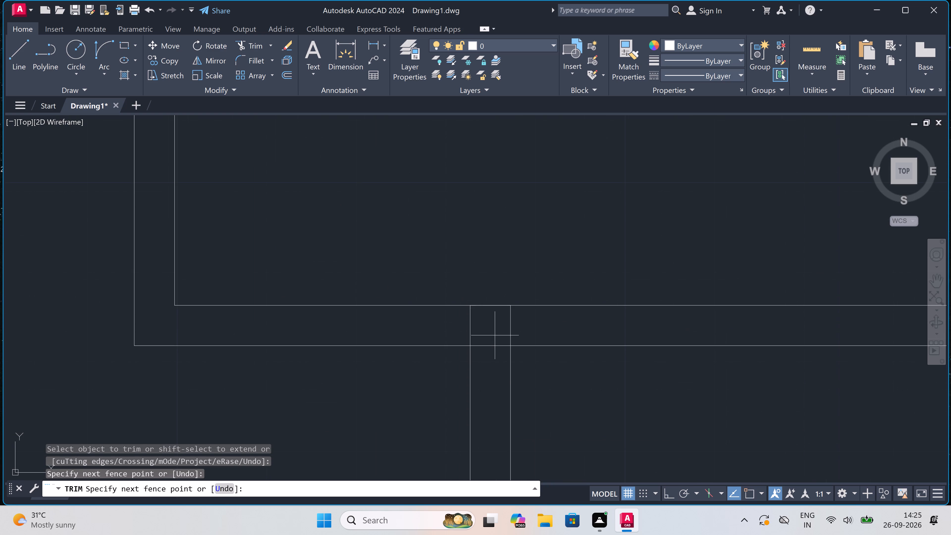
left_click(497, 380)
left_click(496, 327)
left_click(542, 329)
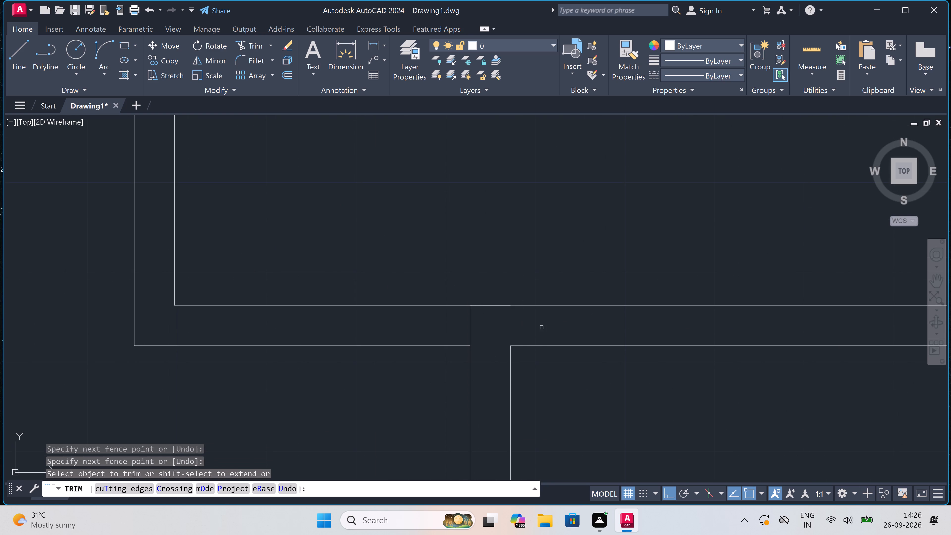
scroll(535, 324, "down", 5)
scroll(504, 304, "up", 3)
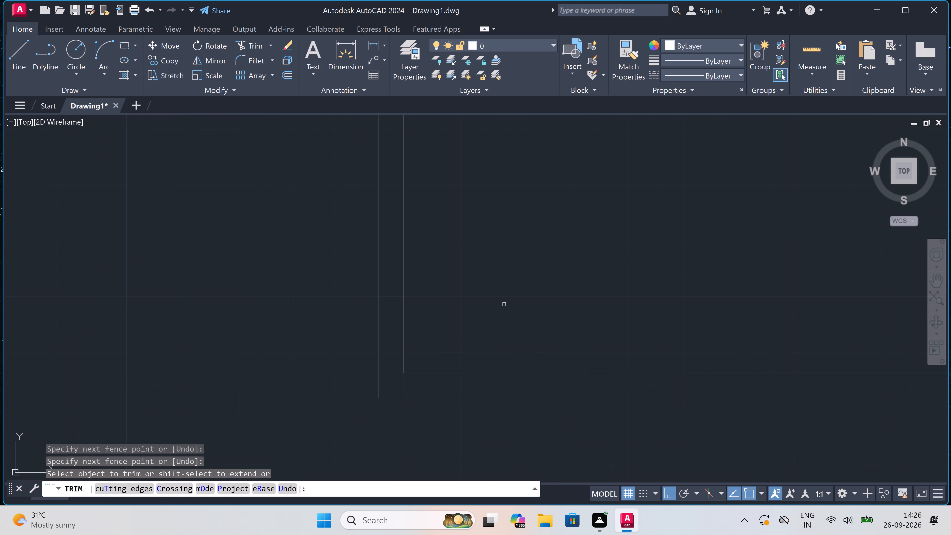
key("Escape")
Draw the door's jamb line across the large room's bottom wall, from the inner lower-left corner to the wall's lower line.
type("l")
key("space")
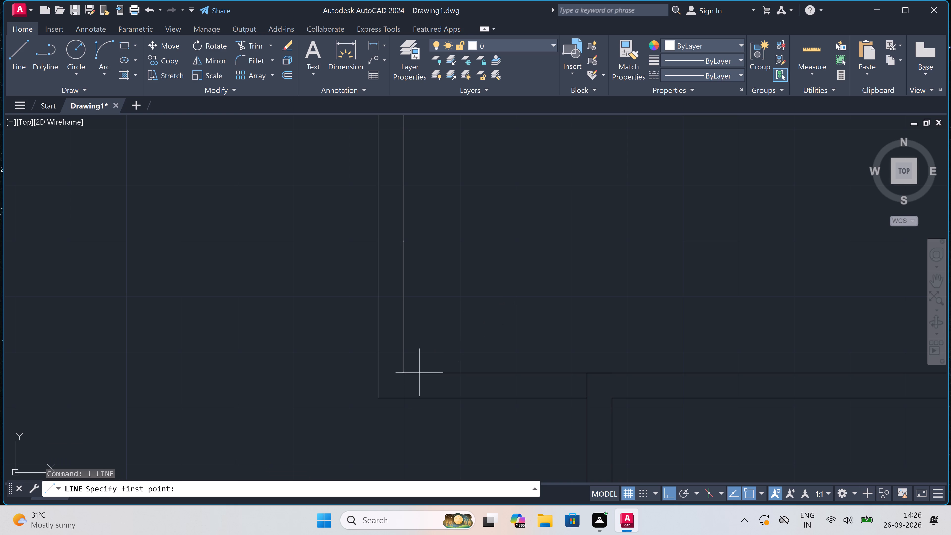
left_click(404, 373)
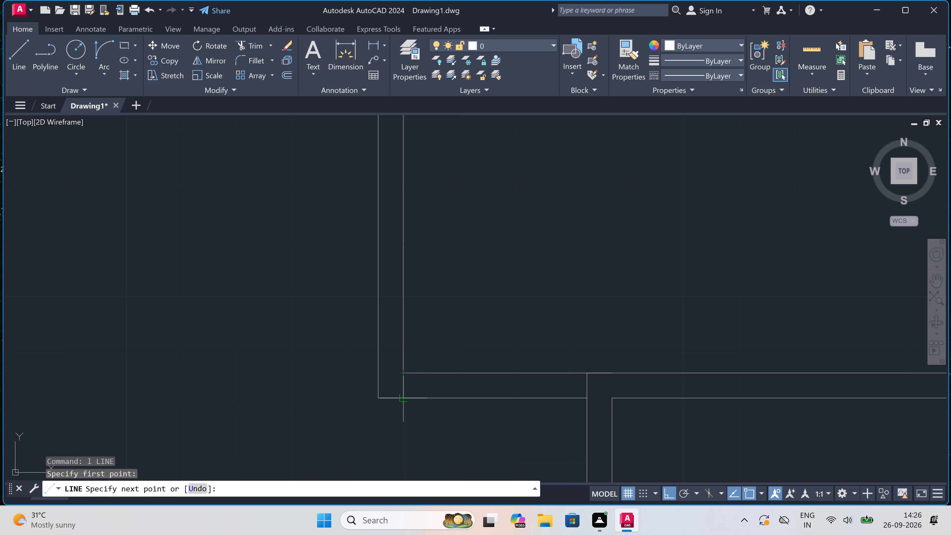
left_click(400, 399)
key("Escape")
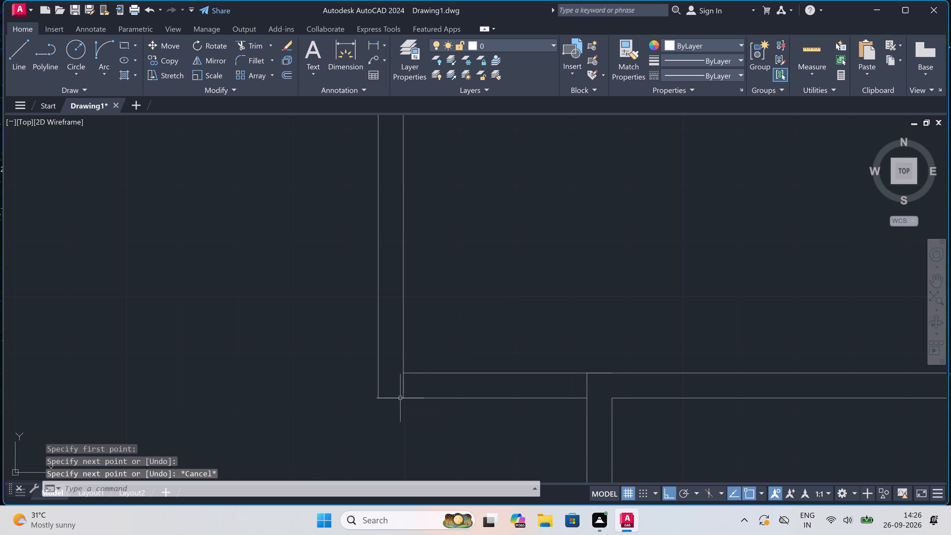
From the jamb line's midpoint, draw a 2" stop into the opening and a 3' door leaf up into the large room.
key("space")
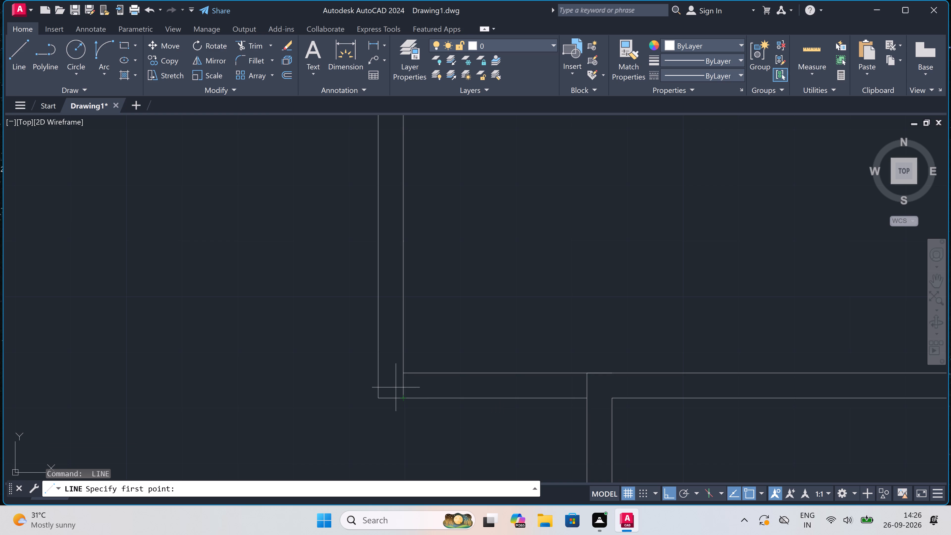
scroll(396, 387, "up", 1)
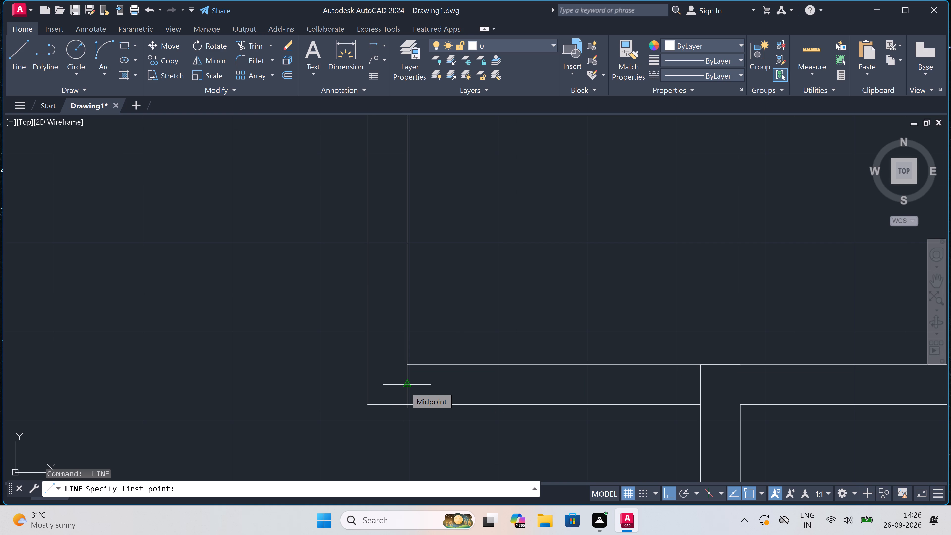
left_click(405, 387)
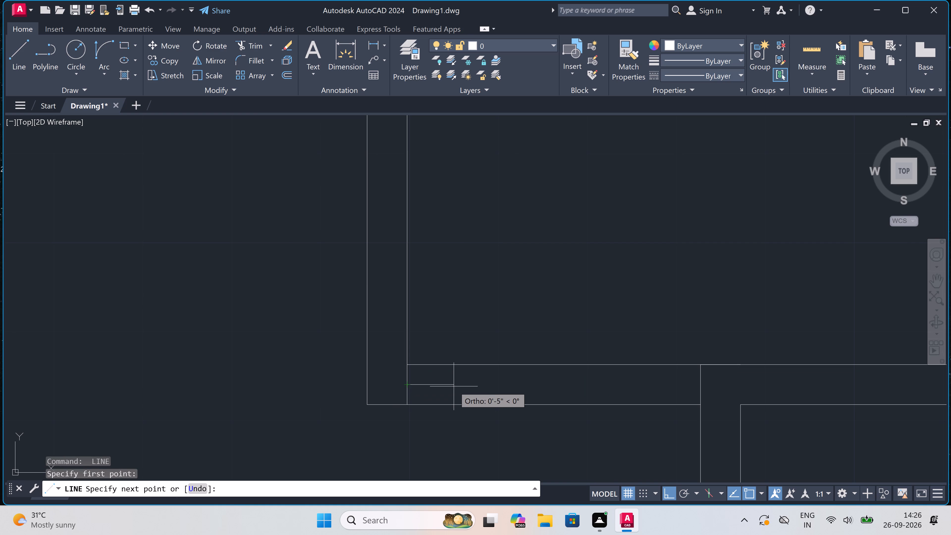
key("2")
type("\"")
key("space")
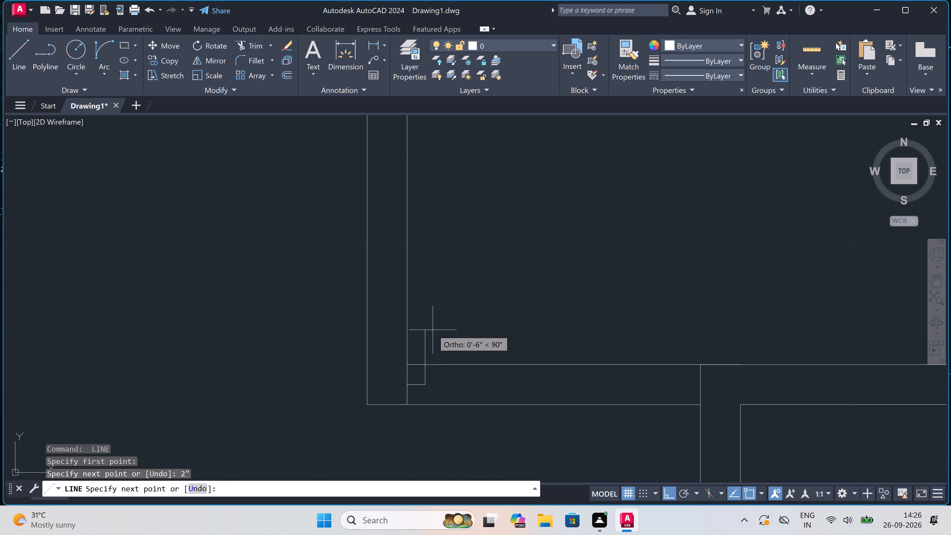
type("3'")
key("space")
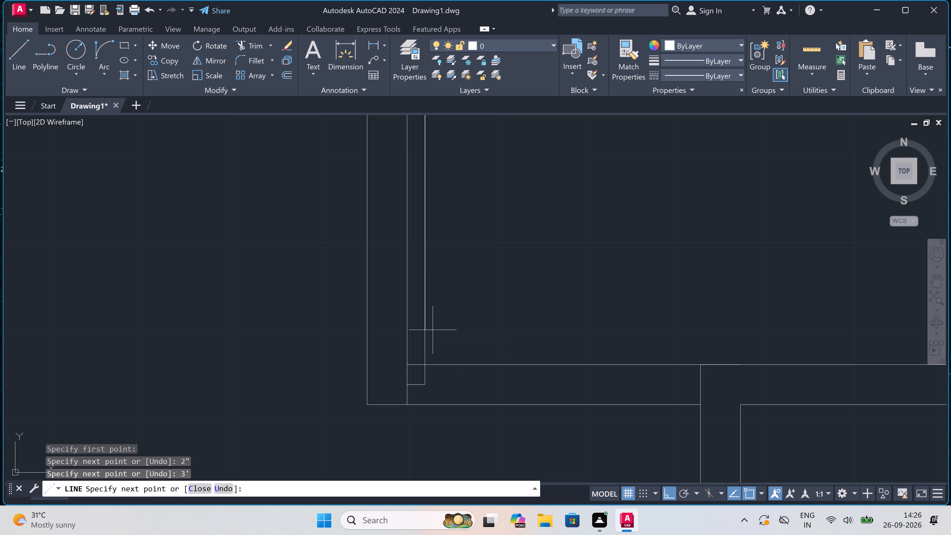
key("Escape")
Draw a matching 2" stop from the partition-side jamb at mid wall thickness, pointing toward the door leaf.
key("space")
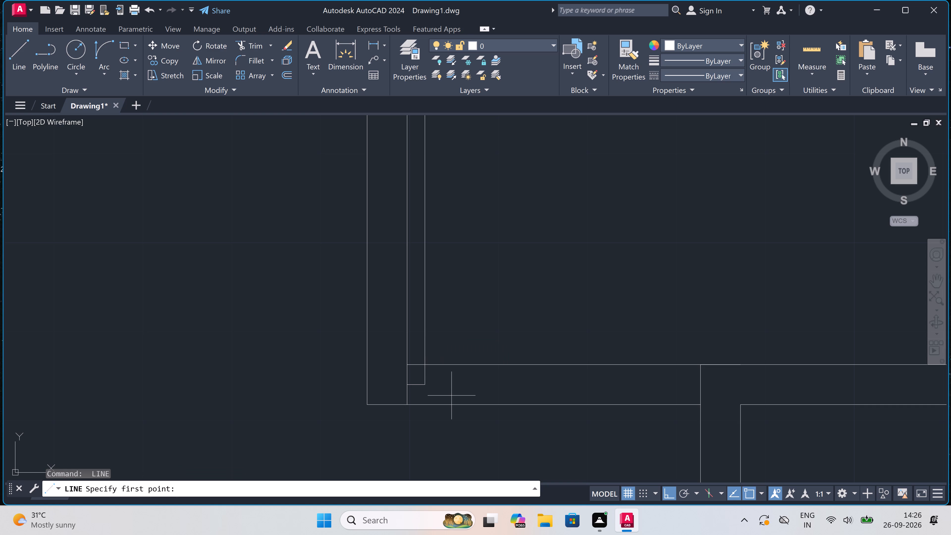
scroll(451, 396, "down", 2)
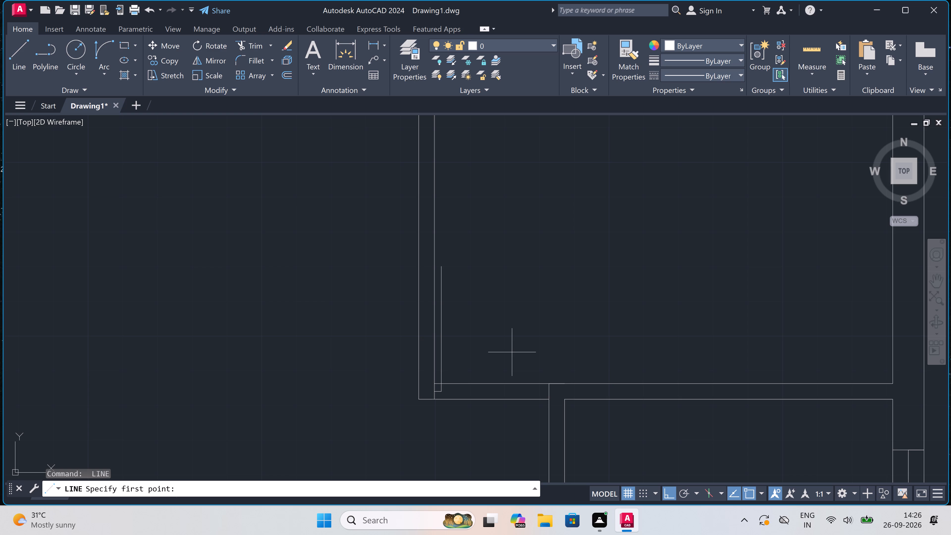
scroll(574, 375, "up", 1)
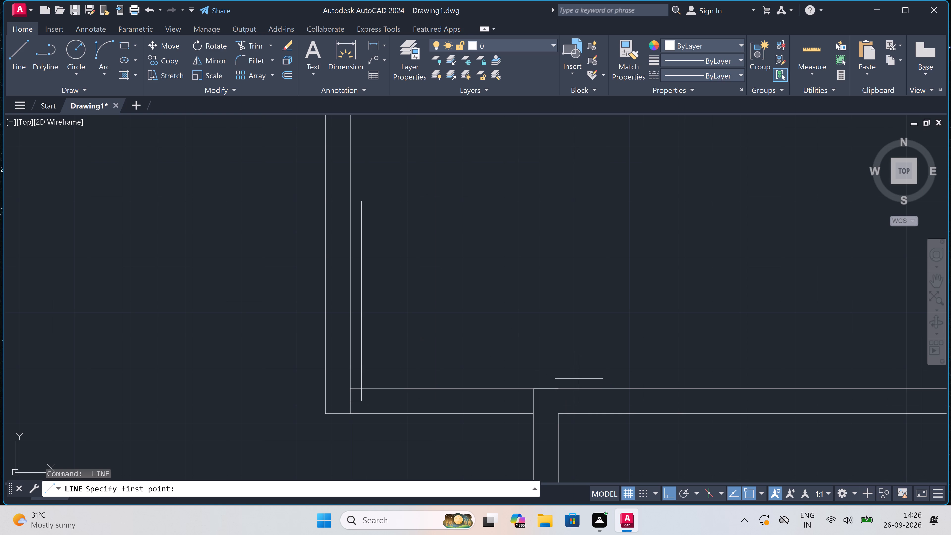
scroll(579, 379, "up", 1)
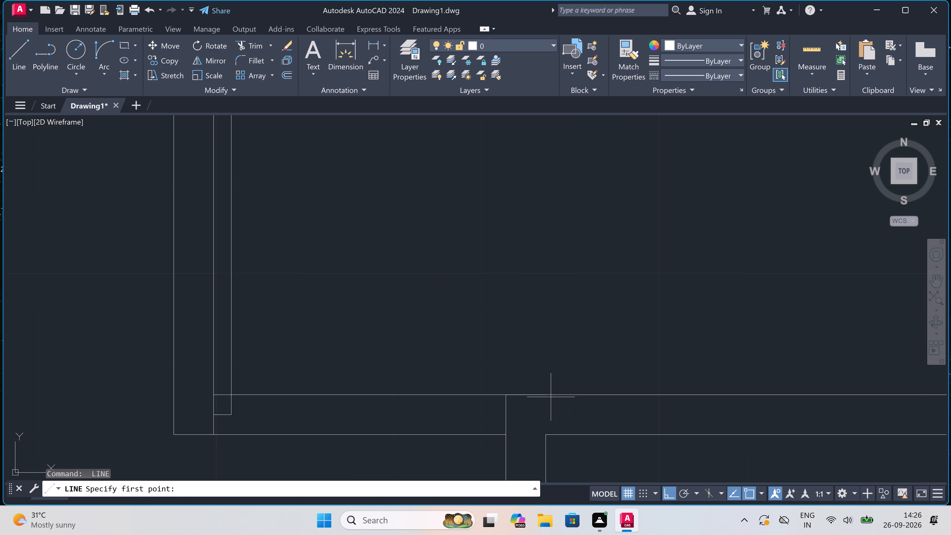
left_click(507, 415)
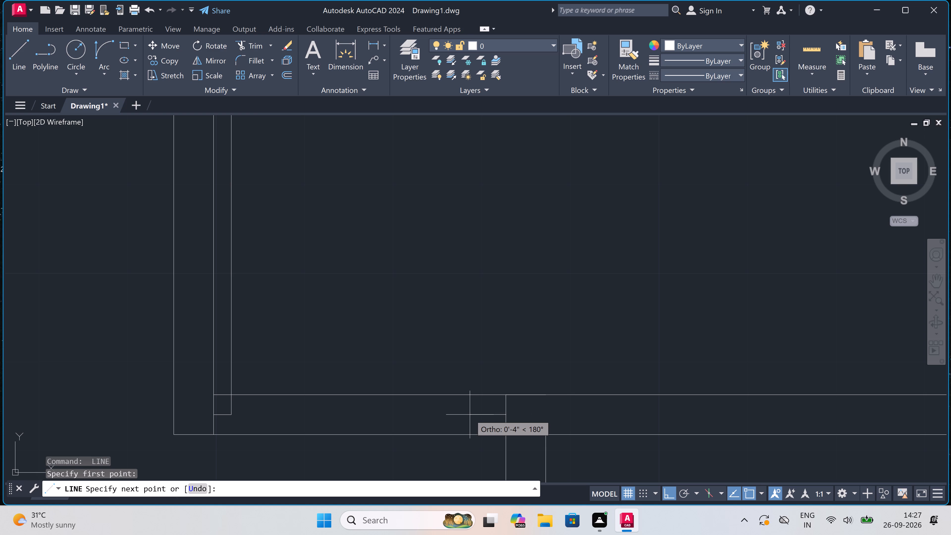
key("2")
type("\"")
key("space")
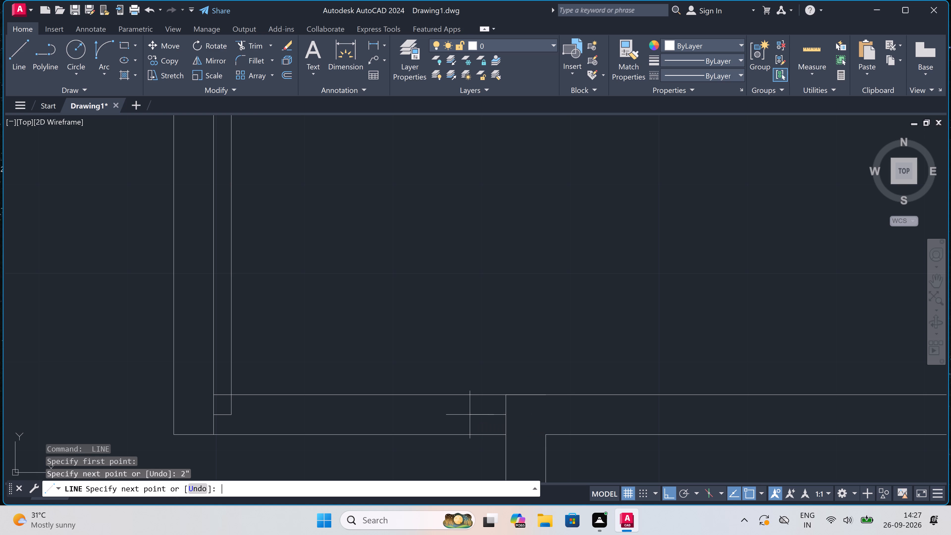
key("Escape")
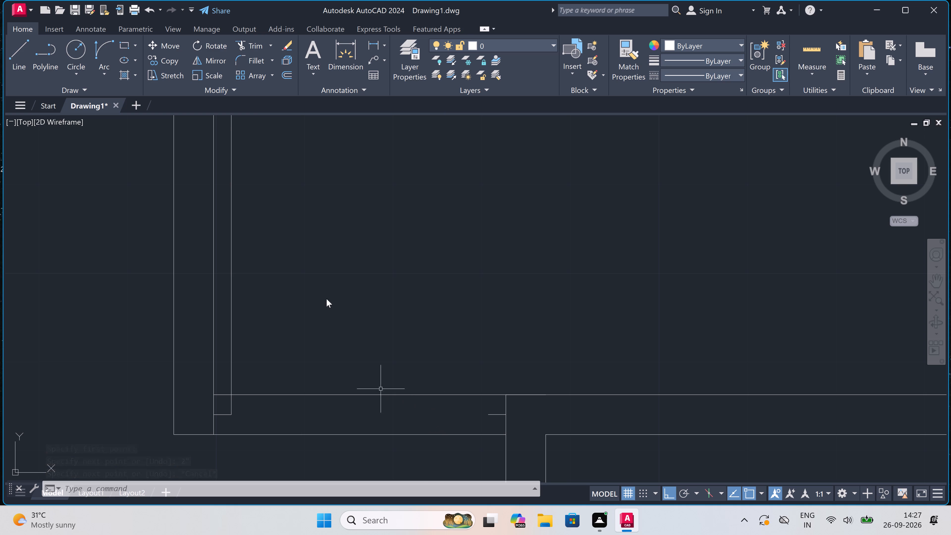
Draw the door swing as a Start, End, Direction arc from the 3' leaf's upper end to the opposite stop's end.
left_click(98, 46)
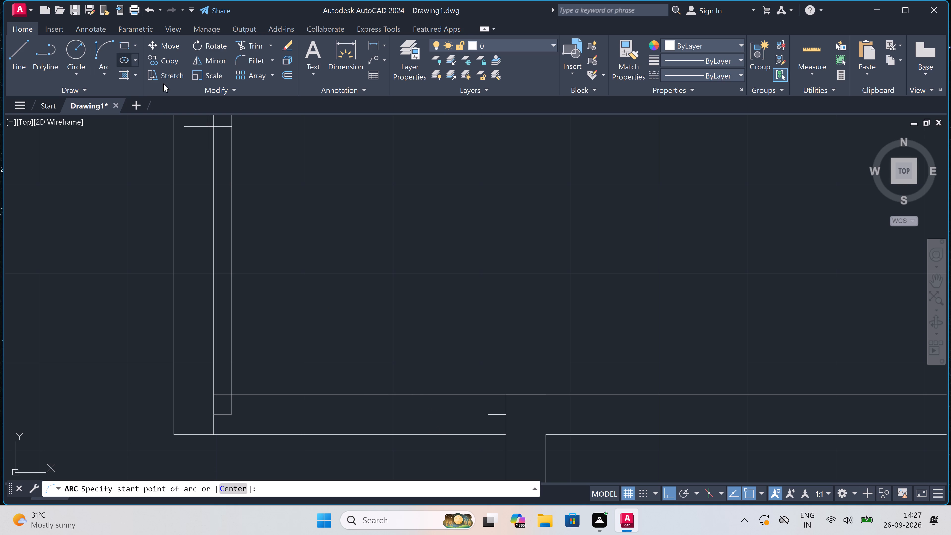
scroll(263, 163, "down", 2)
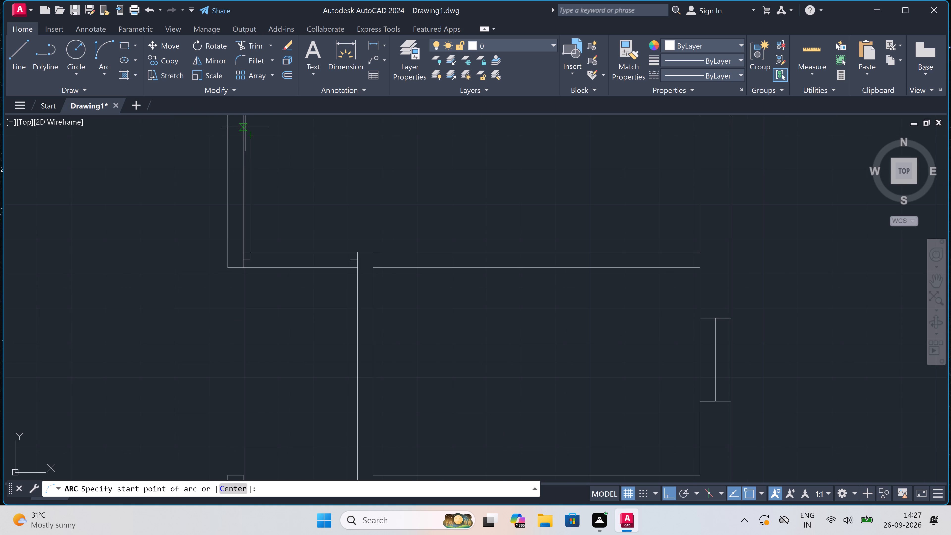
scroll(247, 129, "up", 1)
left_click(253, 139)
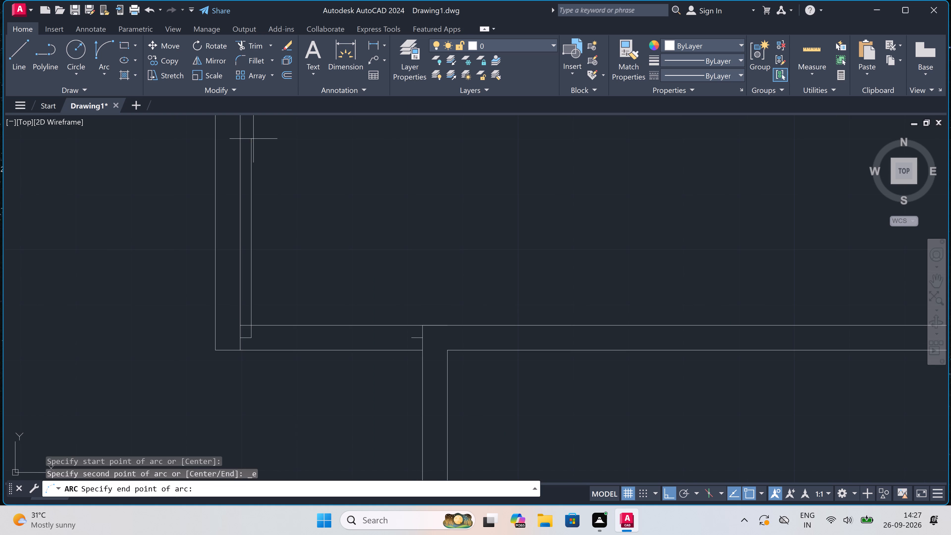
left_click(408, 339)
left_click(442, 273)
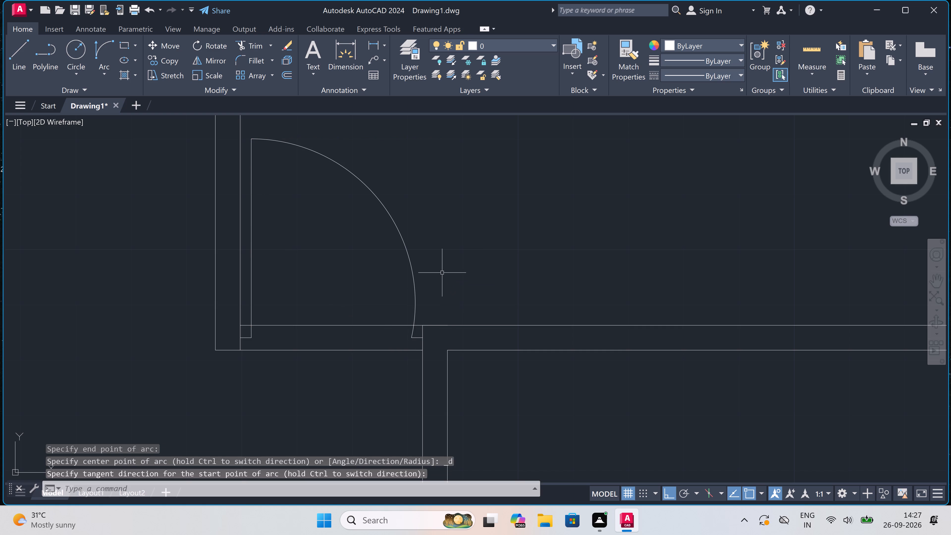
Trim both bottom wall lines across the new door opening.
type("tr")
key("space")
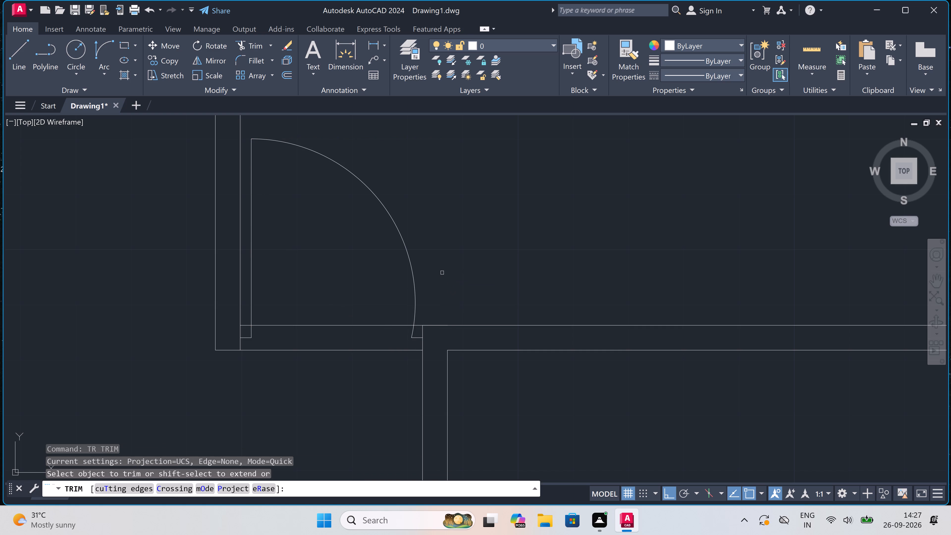
left_click(349, 282)
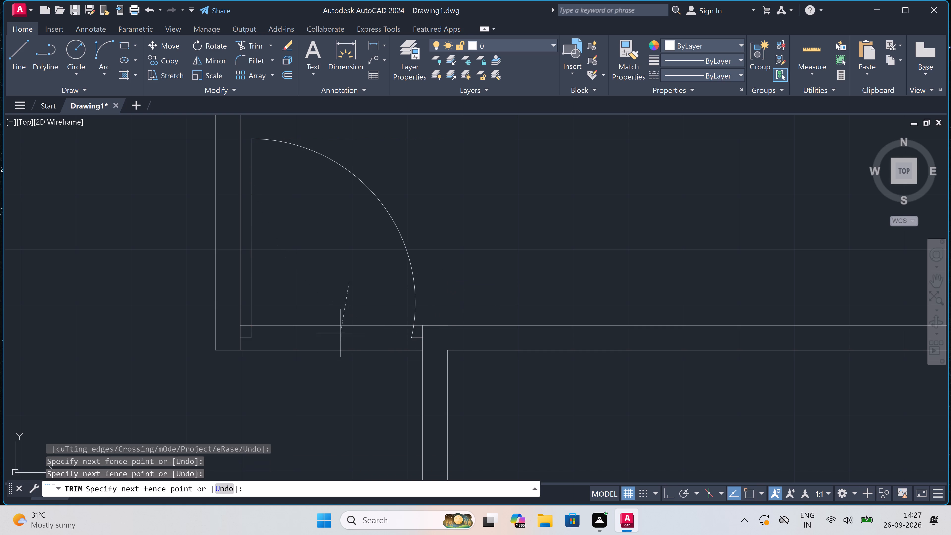
double_click(341, 368)
scroll(349, 309, "down", 3)
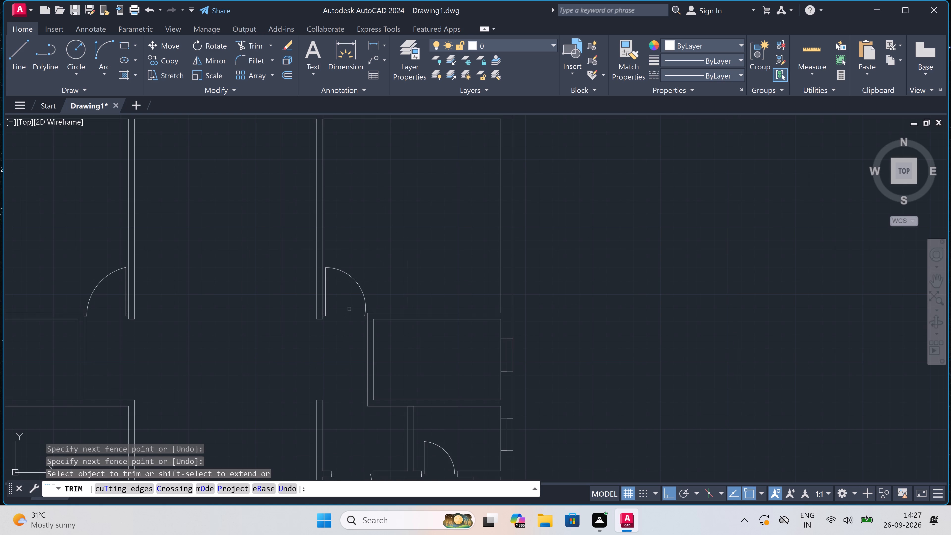
key("Escape")
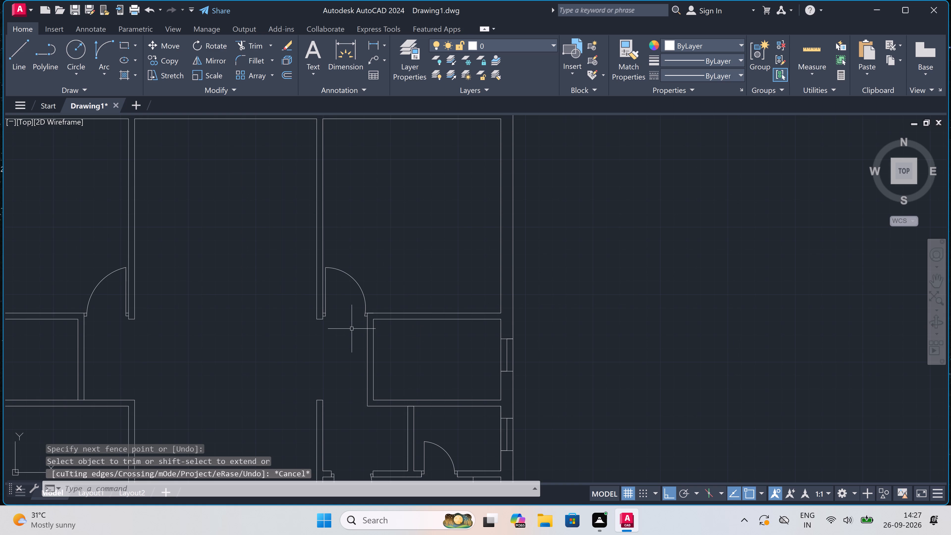
Draw a jamb line across the small room's left wall near its lower corner, plus a 2" upward stop and a 2' leaf into the room.
type("l")
key("space")
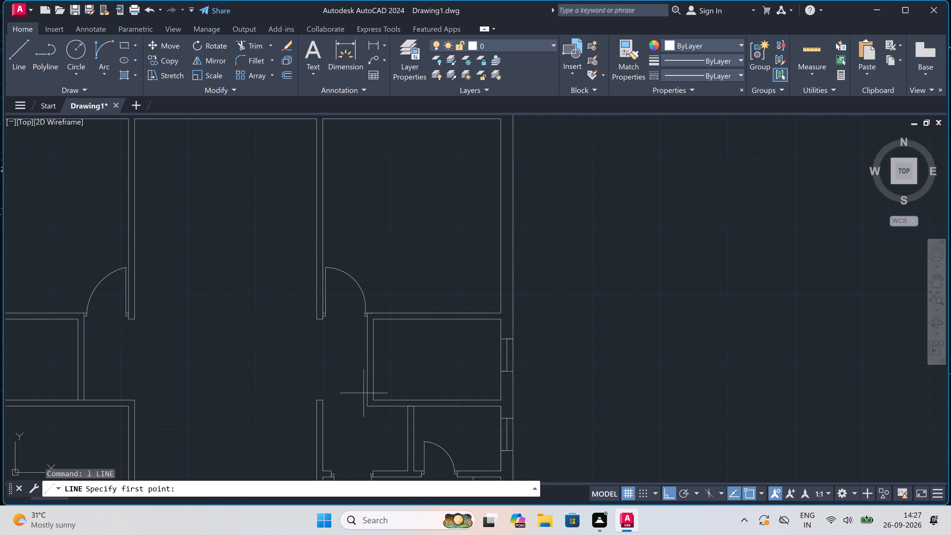
scroll(363, 393, "up", 2)
scroll(388, 397, "up", 1)
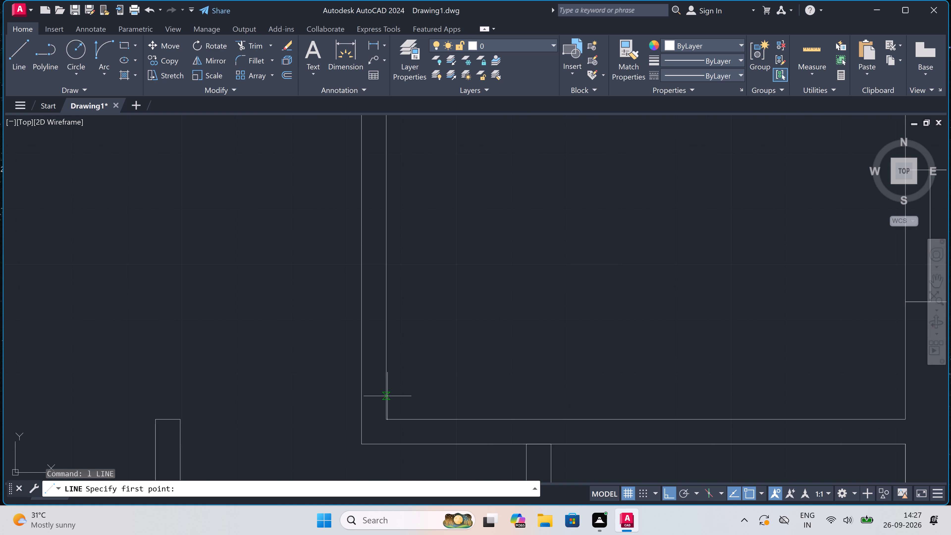
left_click(387, 396)
left_click(363, 396)
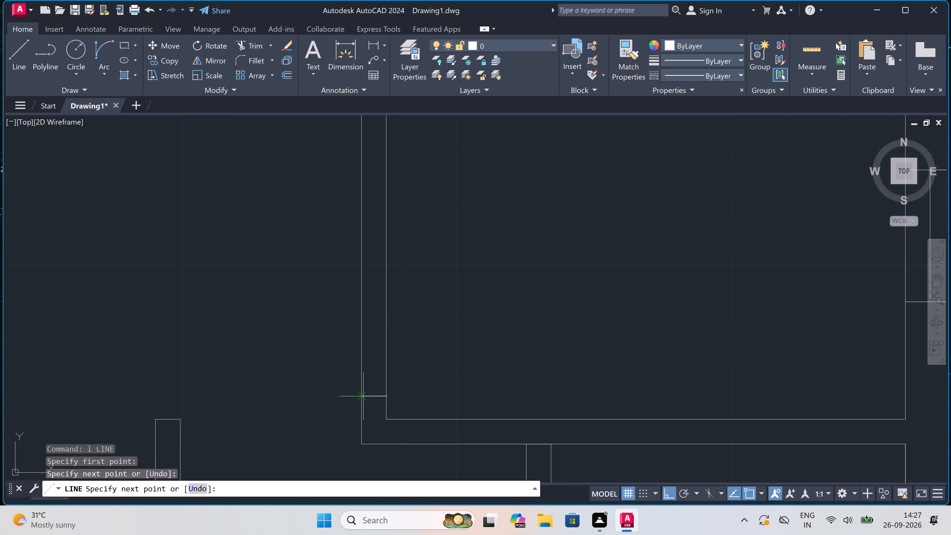
left_click(370, 398)
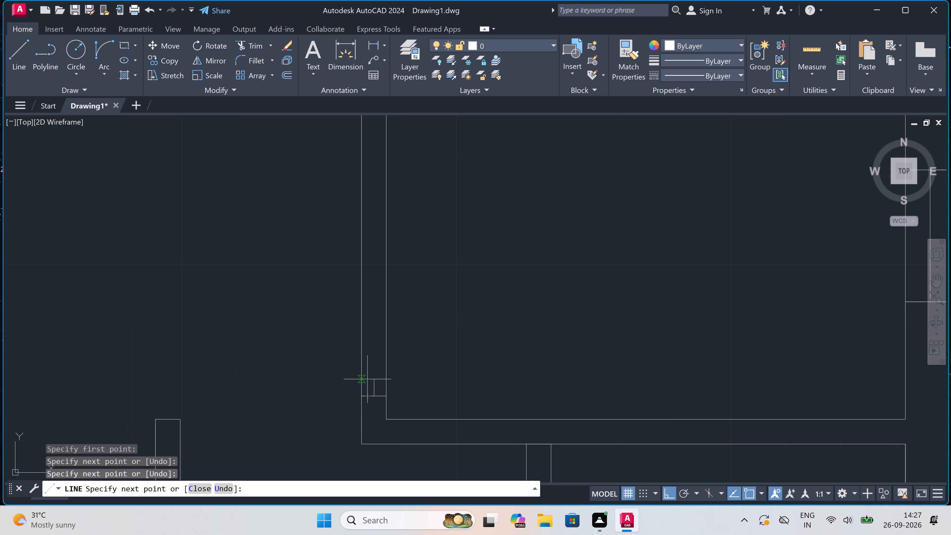
key("2")
type("\"")
key("space")
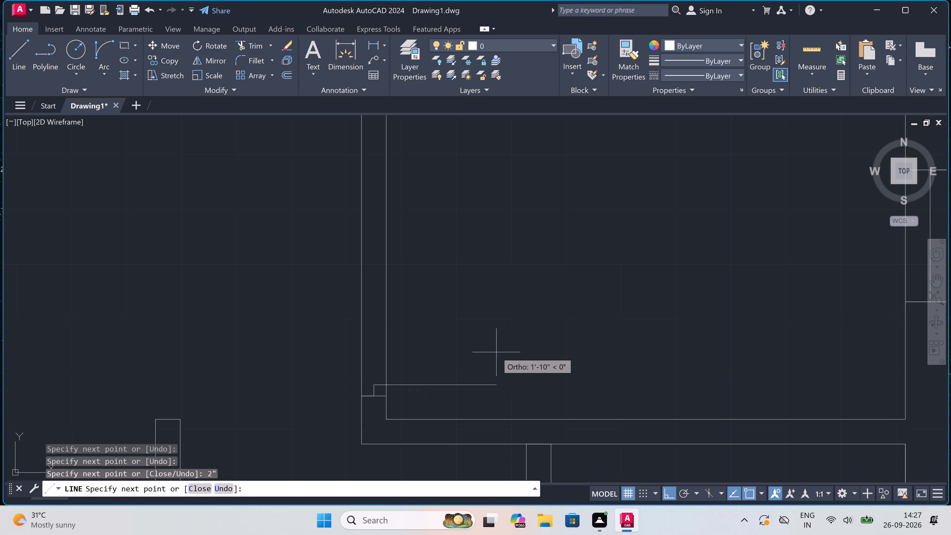
type("2'")
key("space")
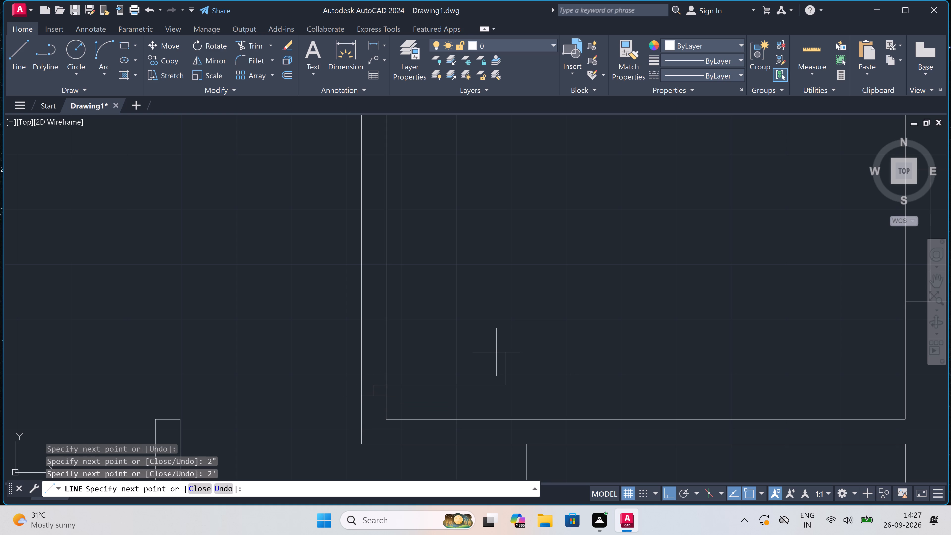
key("Escape")
Draw the door's upper jamb line across the small room's left wall, plus a 2" downward stop from its midpoint.
key("space")
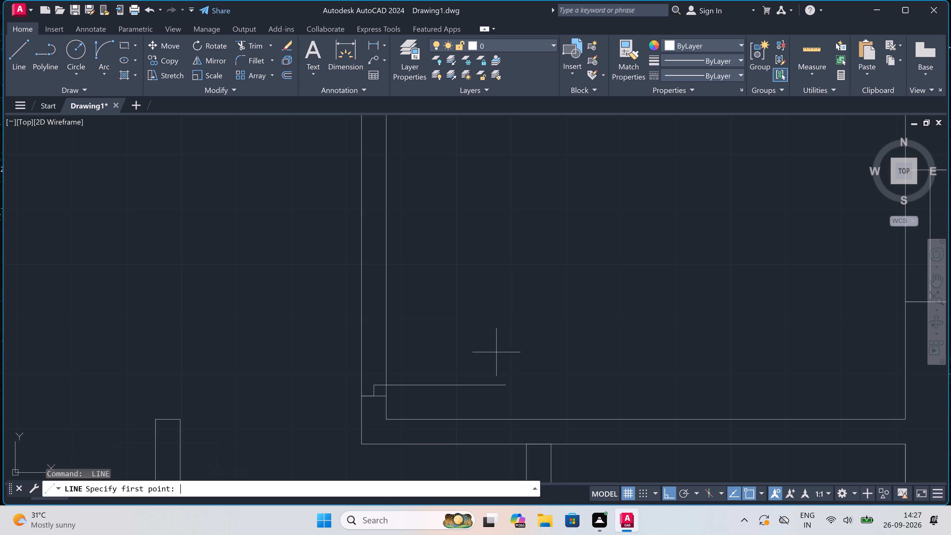
left_click(363, 280)
left_click(383, 281)
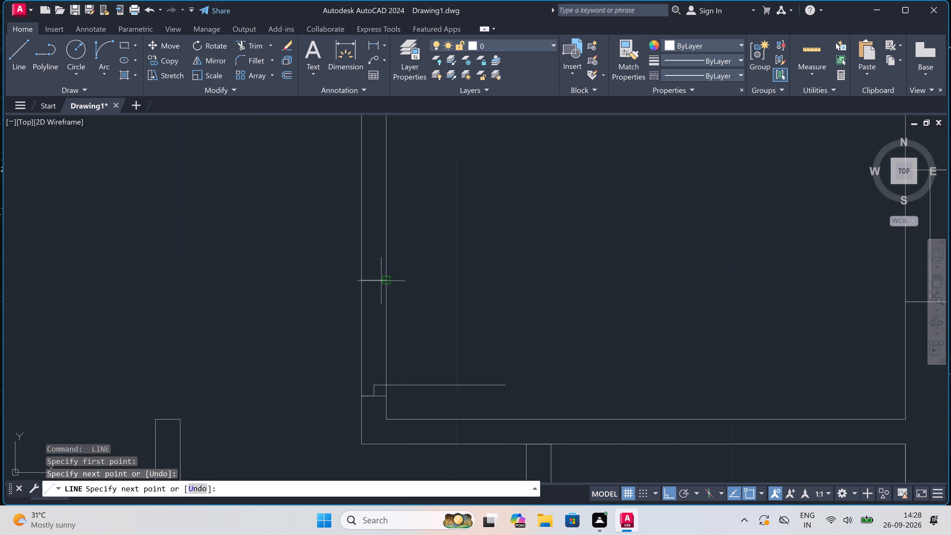
double_click(371, 279)
key("2")
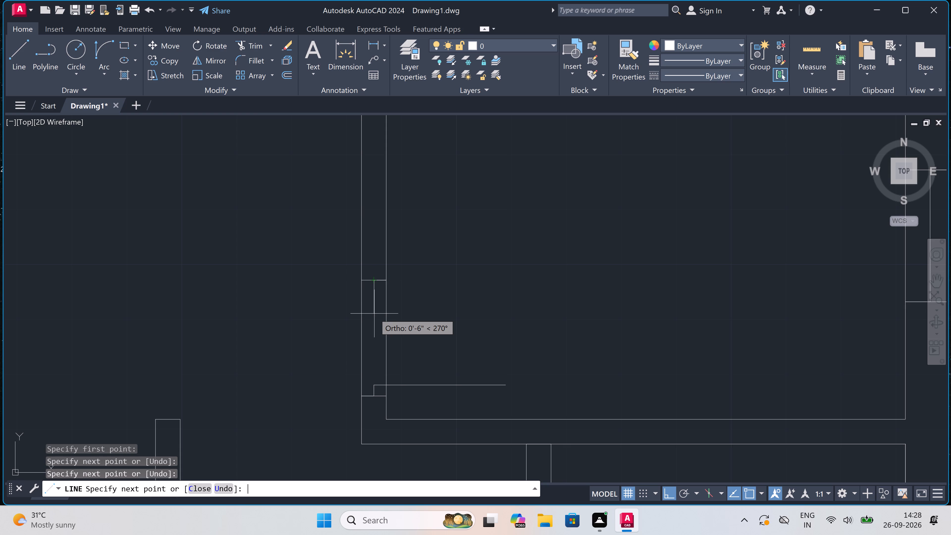
type("\"")
key("space")
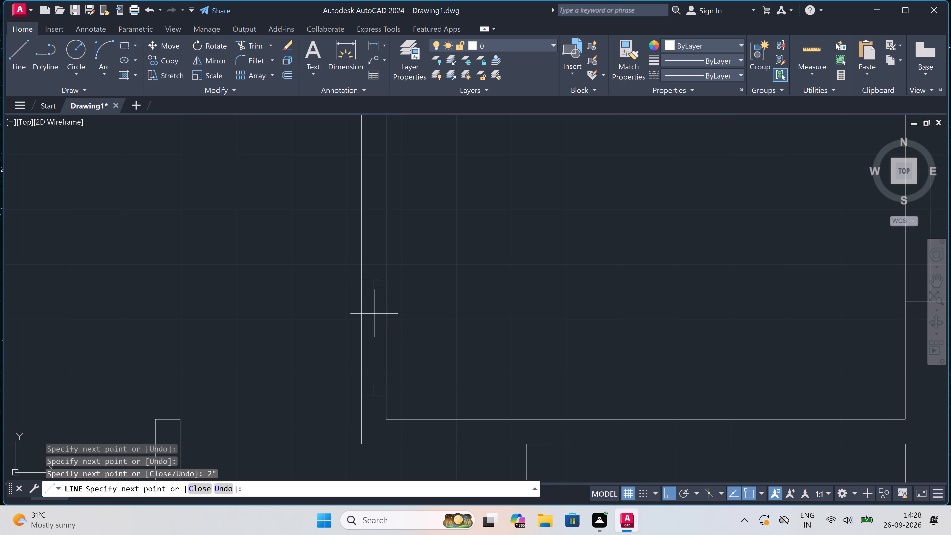
key("Escape")
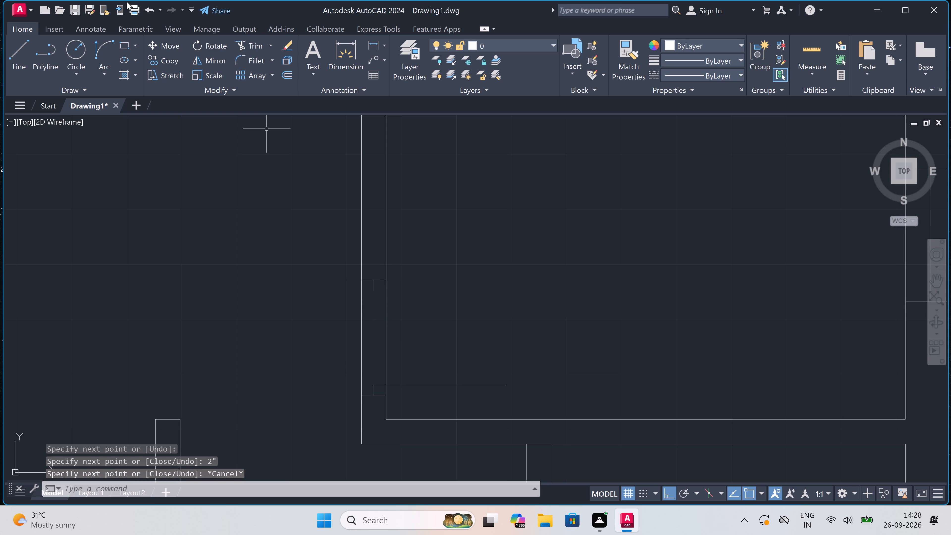
Draw the door swing as a Start, End, Direction arc from the upper stop's end to the 2' leaf's free end, starting horizontally.
left_click(105, 48)
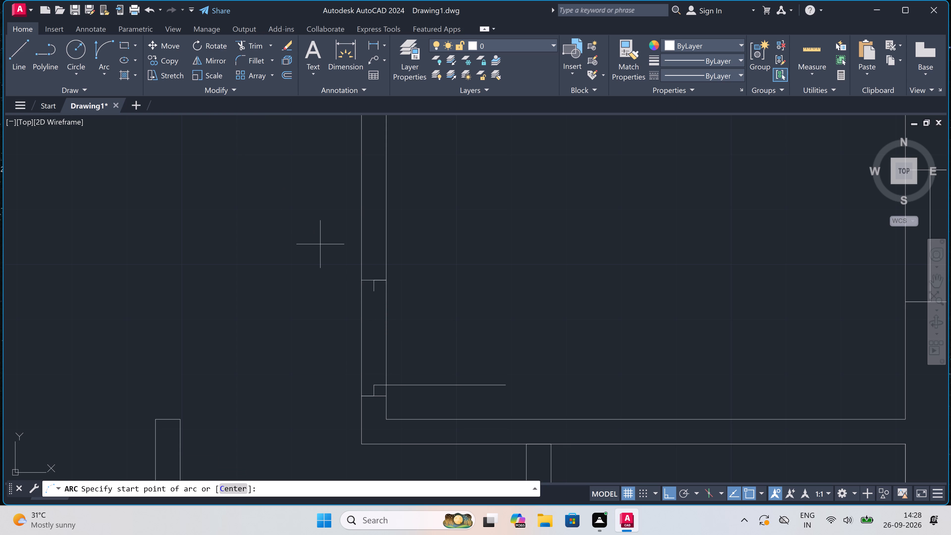
left_click(375, 290)
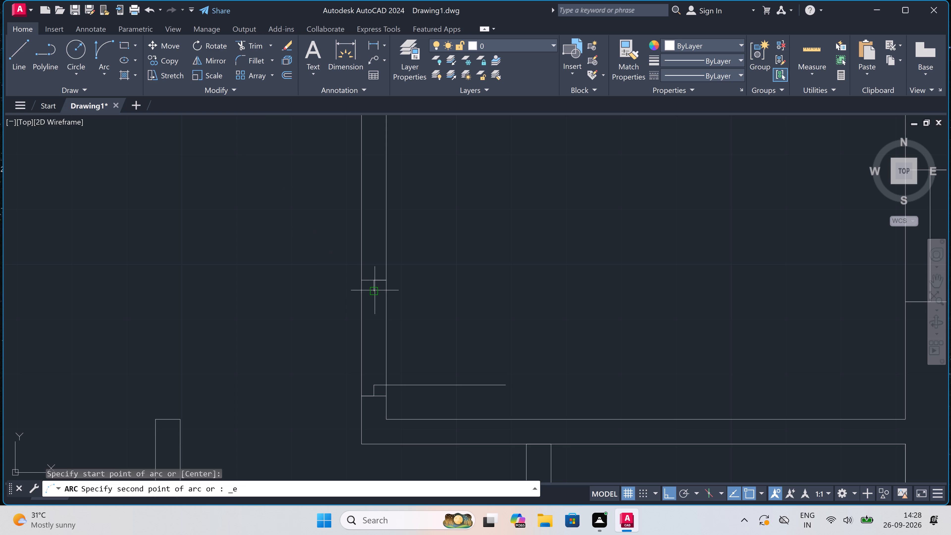
double_click(507, 388)
left_click(521, 279)
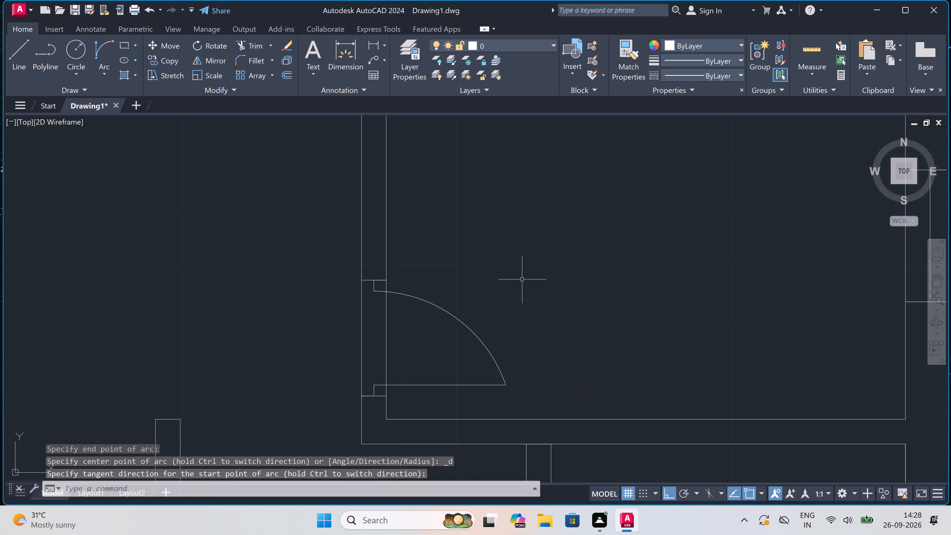
Trim both lines of the small room's left wall across the new door opening.
type("tr")
key("space")
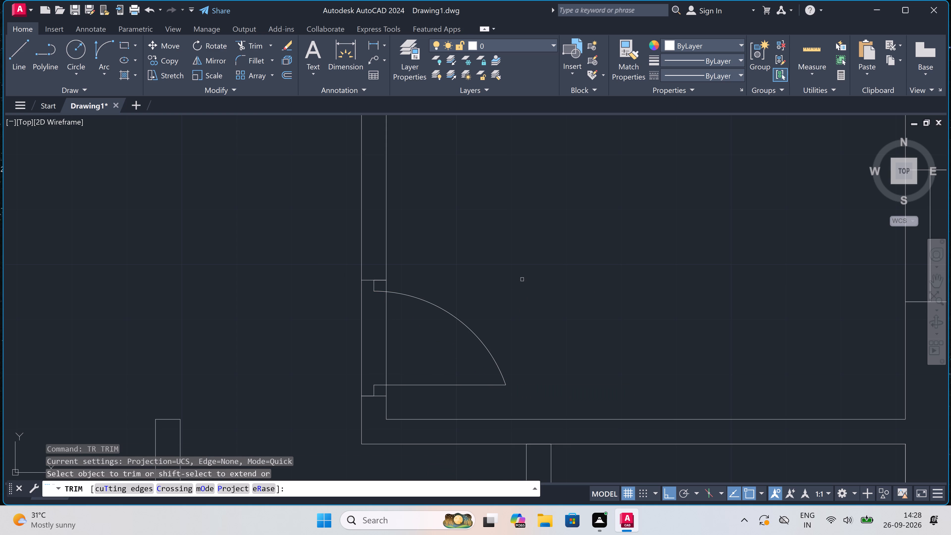
left_click(427, 337)
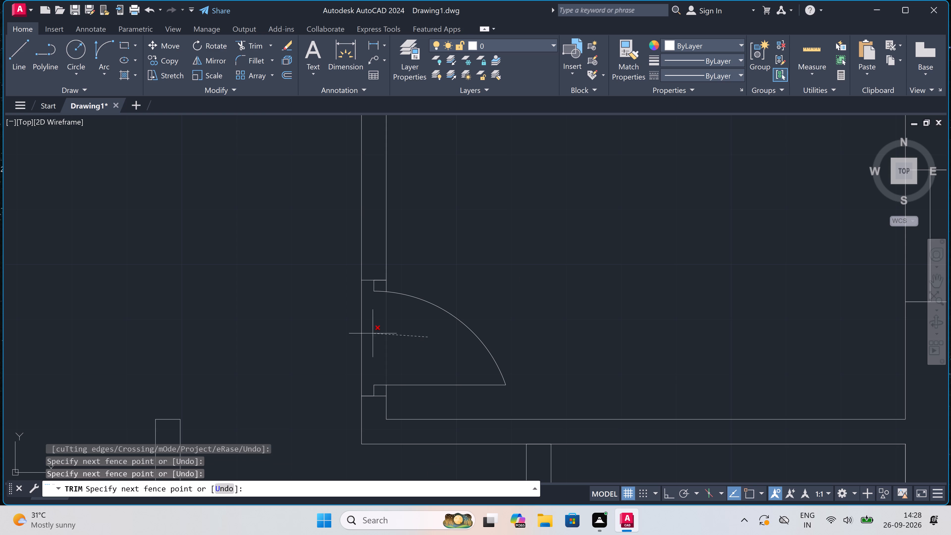
left_click(342, 334)
scroll(362, 323, "down", 3)
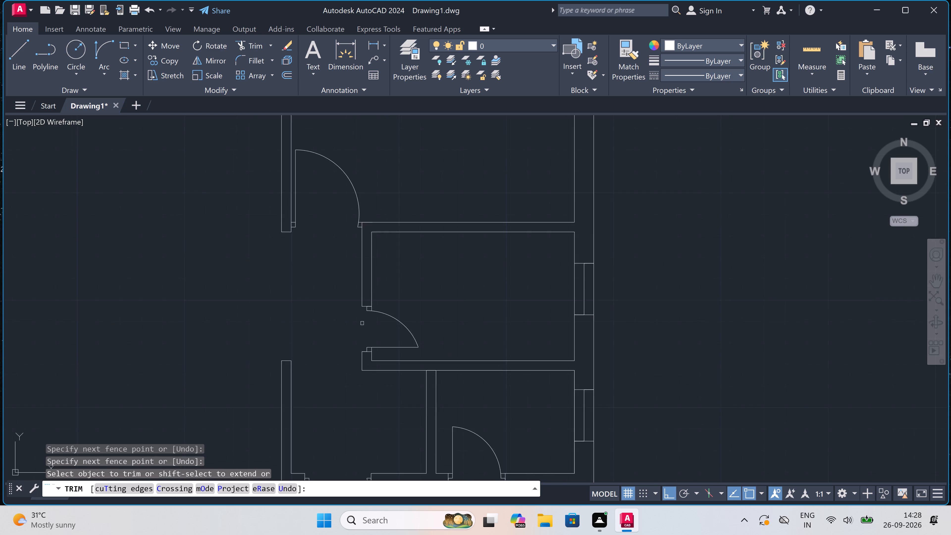
key("Escape")
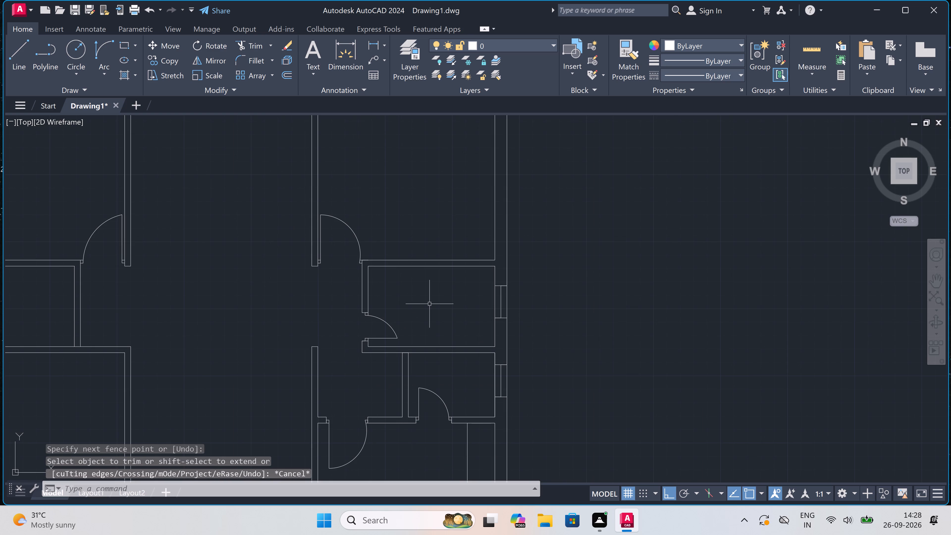
Draw a 5' window in the right exterior wall of the top-right room, with end lines across the wall and a mid-thickness line.
scroll(429, 304, "down", 2)
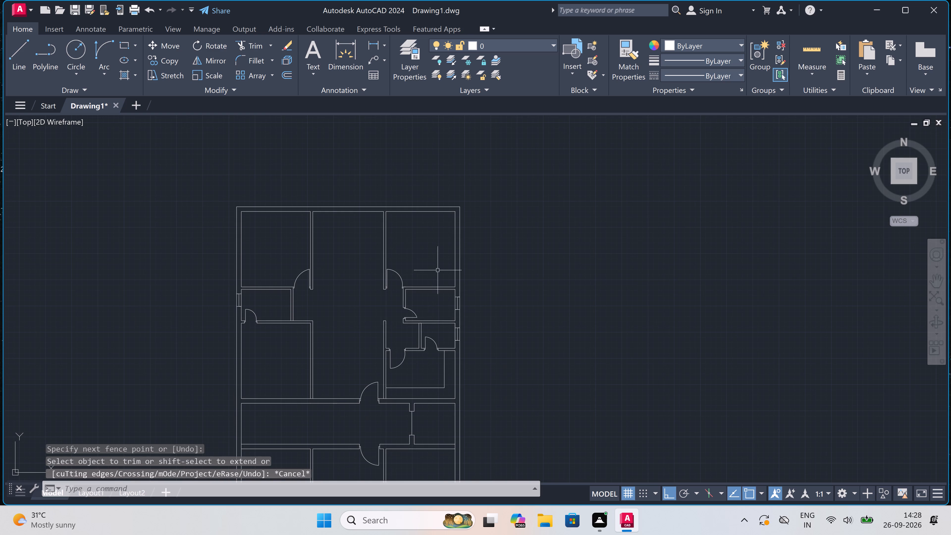
scroll(455, 226, "up", 3)
scroll(455, 226, "down", 1)
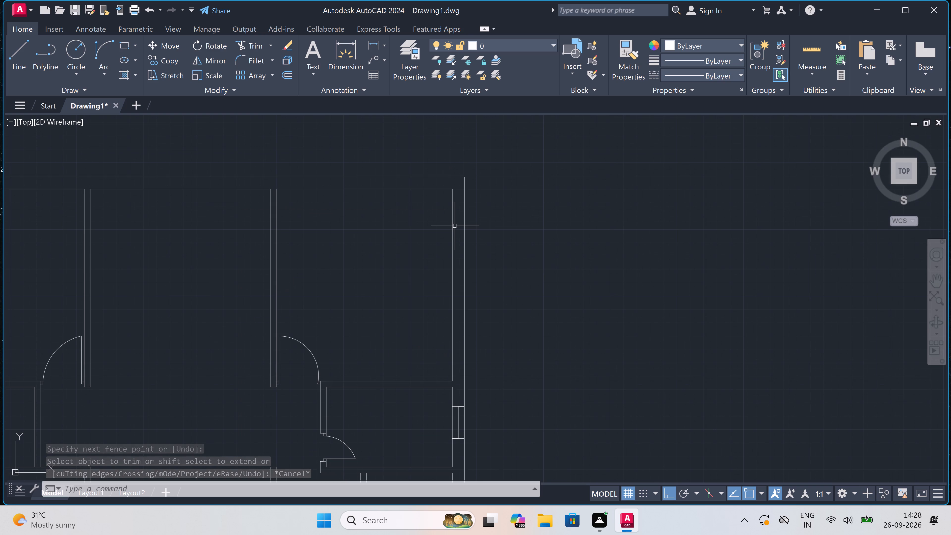
type("l")
key("space")
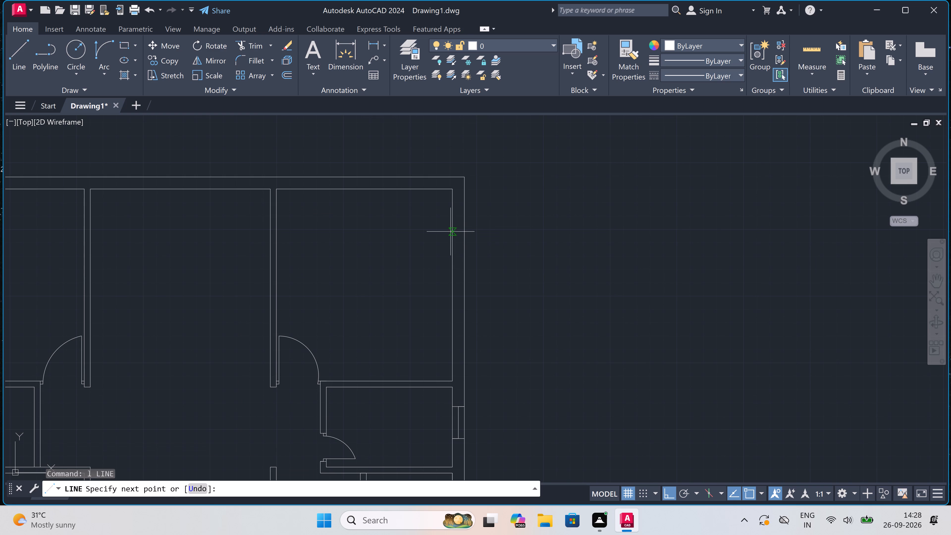
left_click(450, 232)
left_click(461, 232)
scroll(457, 231, "up", 1)
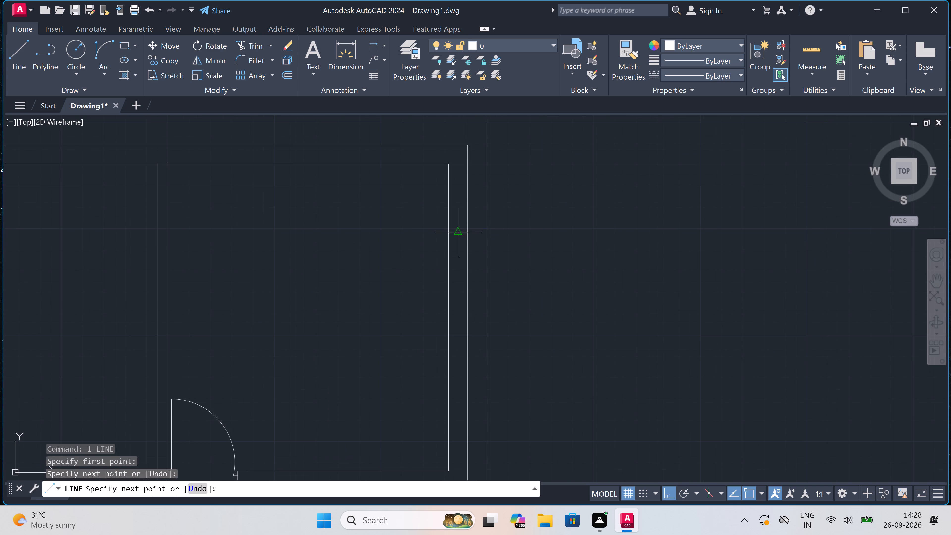
double_click(457, 231)
type("5'")
key("space")
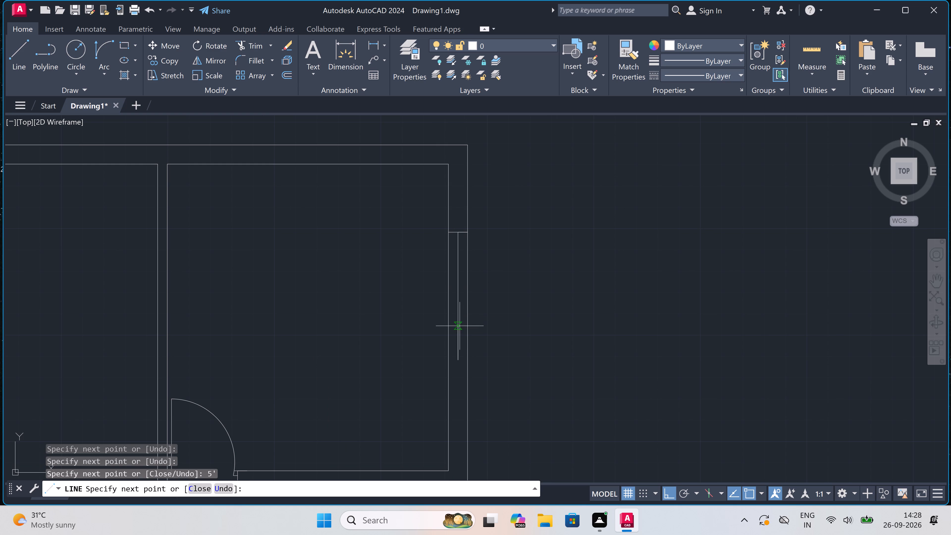
left_click(449, 361)
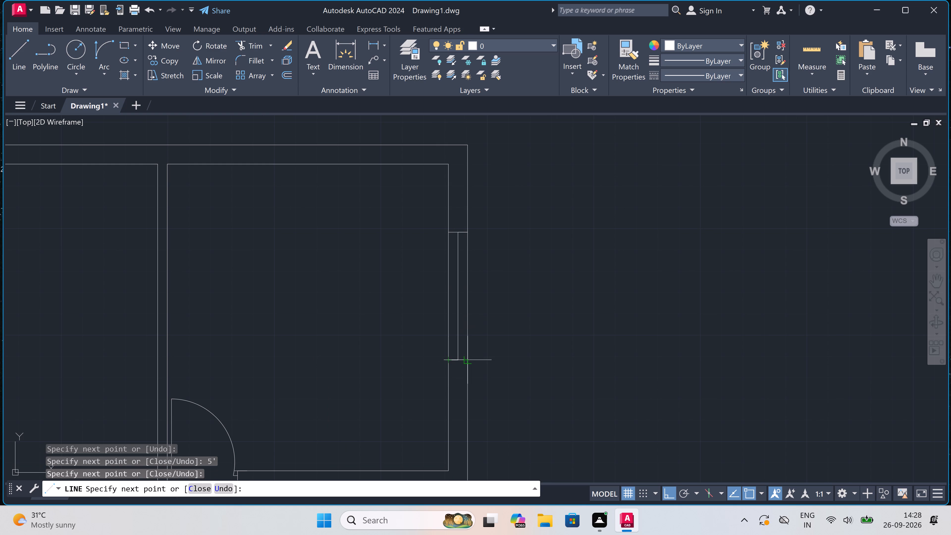
left_click(464, 360)
key("Escape")
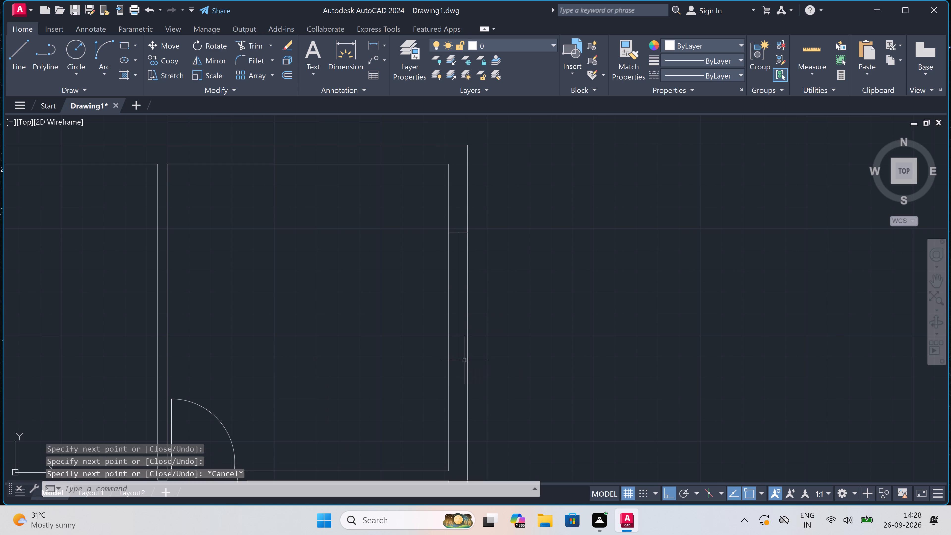
Draw a 5' window in the top exterior wall of the top-right room, with end lines across the wall and a mid-thickness line.
key("space")
scroll(456, 329, "down", 2)
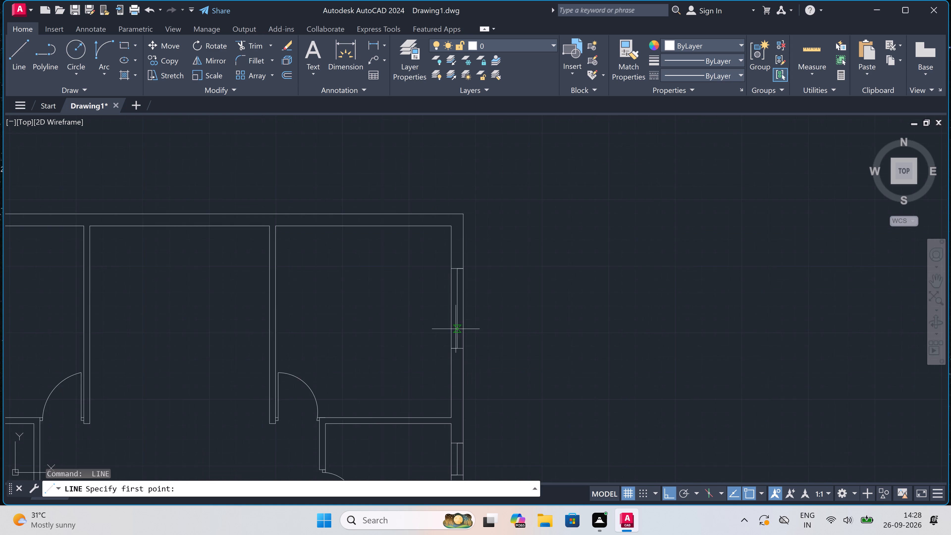
scroll(456, 329, "down", 1)
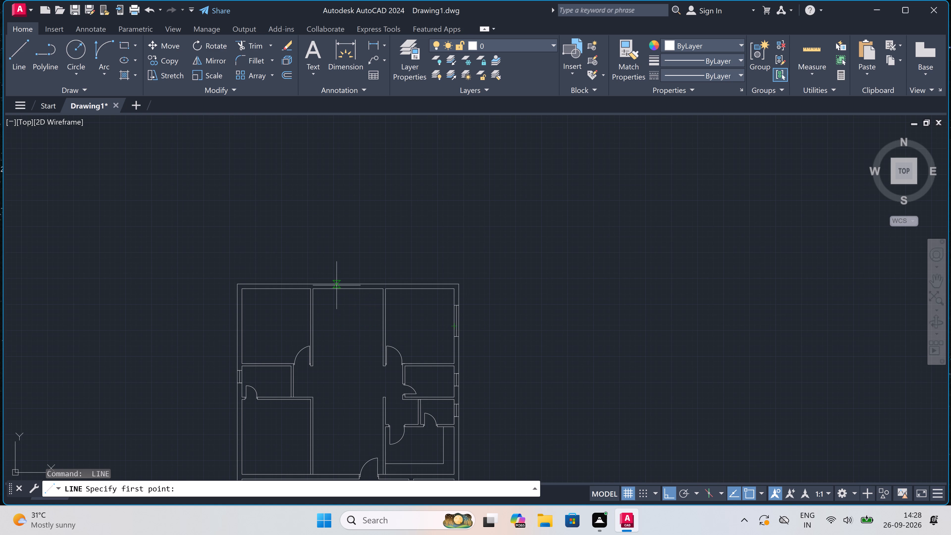
scroll(390, 279, "up", 3)
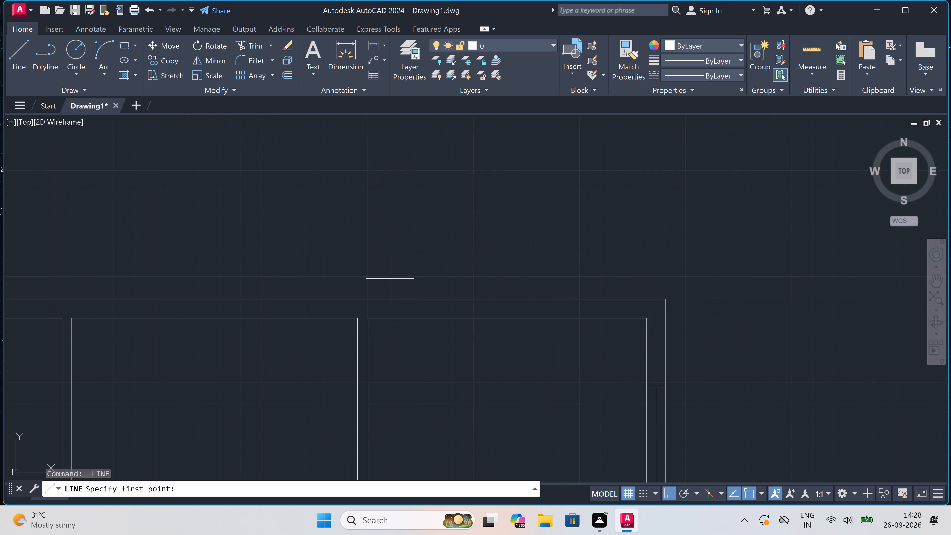
left_click_drag(418, 298, 419, 300)
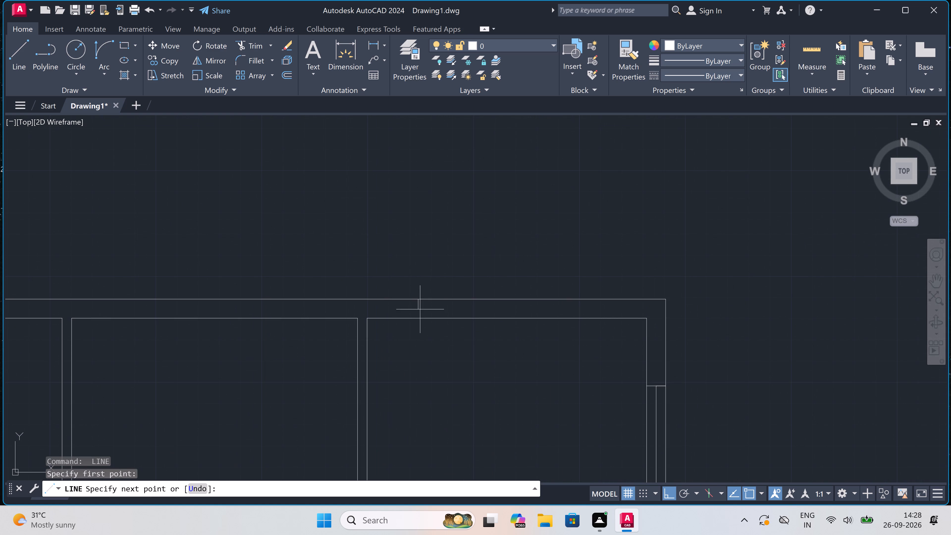
double_click(421, 316)
left_click_drag(421, 307, 424, 307)
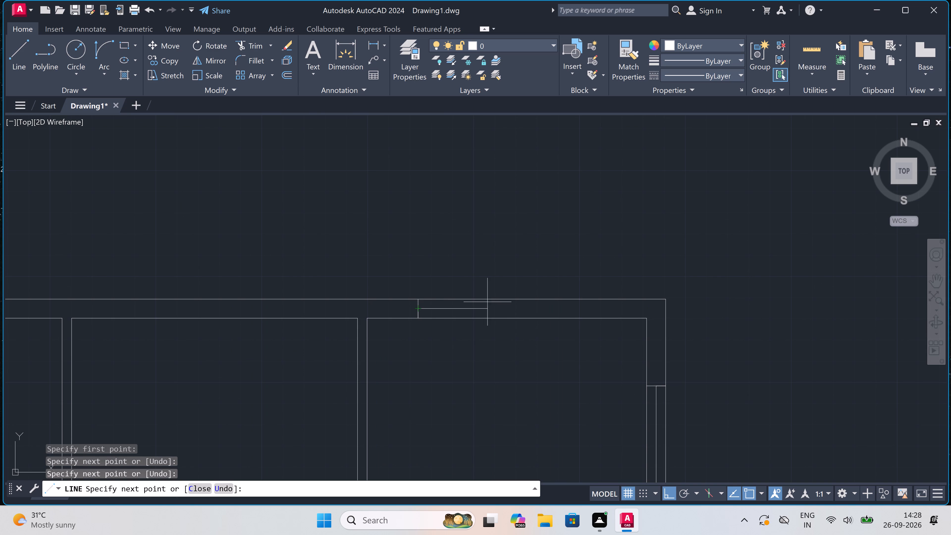
type("5'")
key("space")
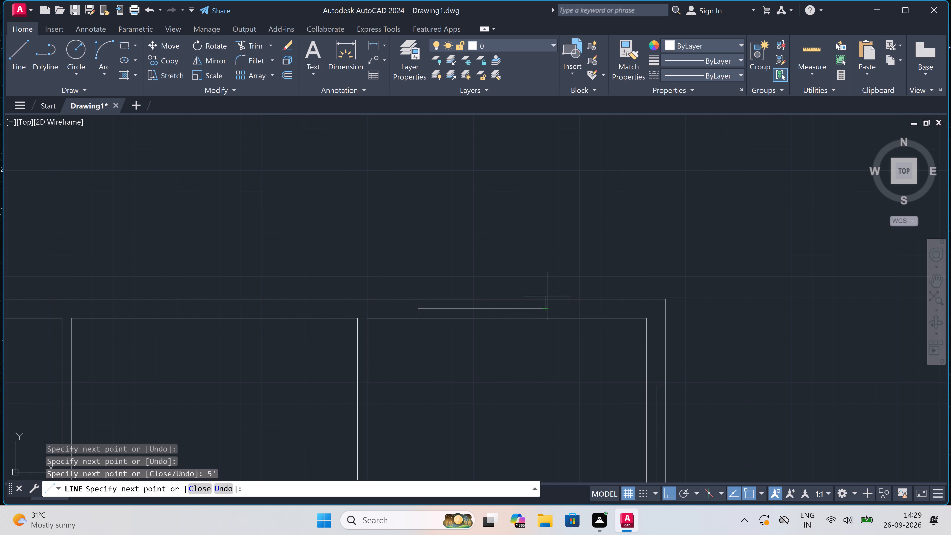
left_click(548, 300)
left_click(544, 318)
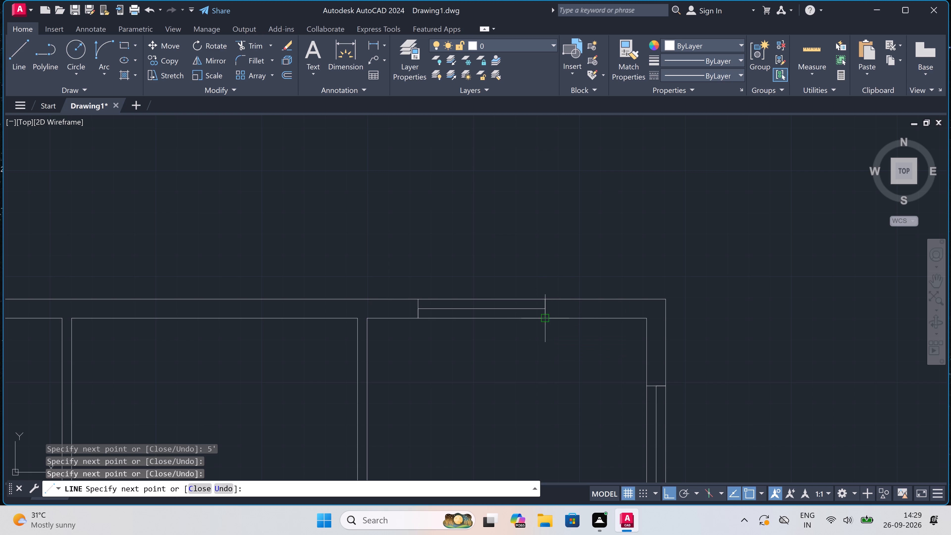
key("Escape")
Draw a 5' window in the top exterior wall of the top-left room, with end lines across the wall and a mid-thickness line.
scroll(485, 285, "down", 3)
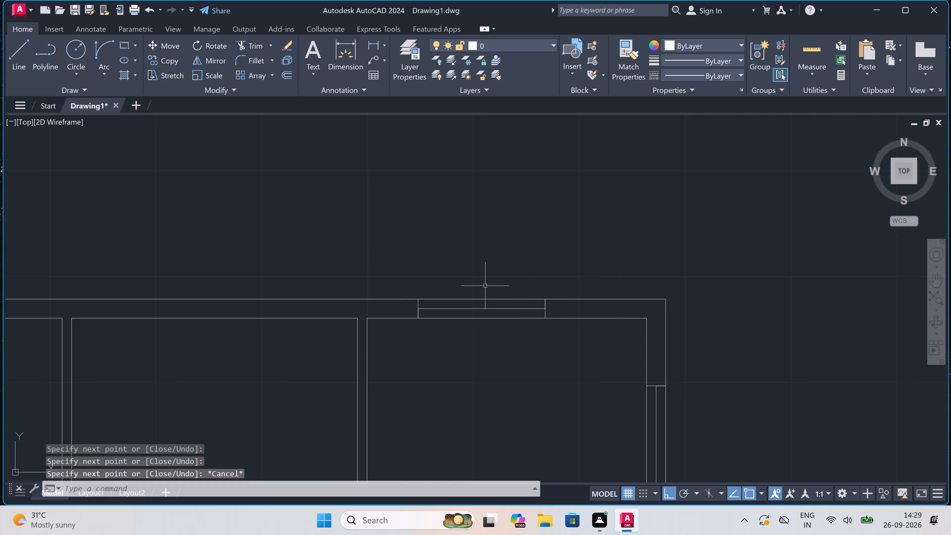
scroll(480, 278, "down", 1)
scroll(372, 269, "up", 2)
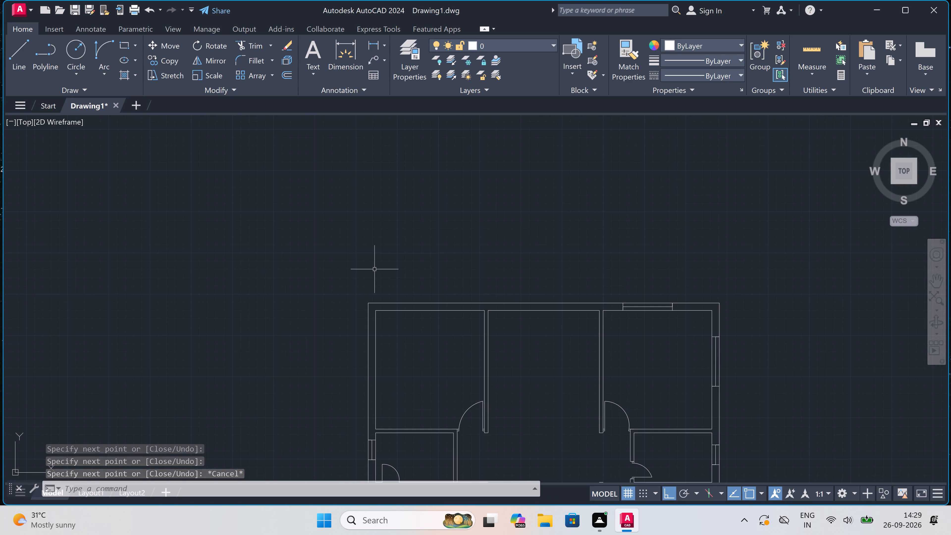
key("space")
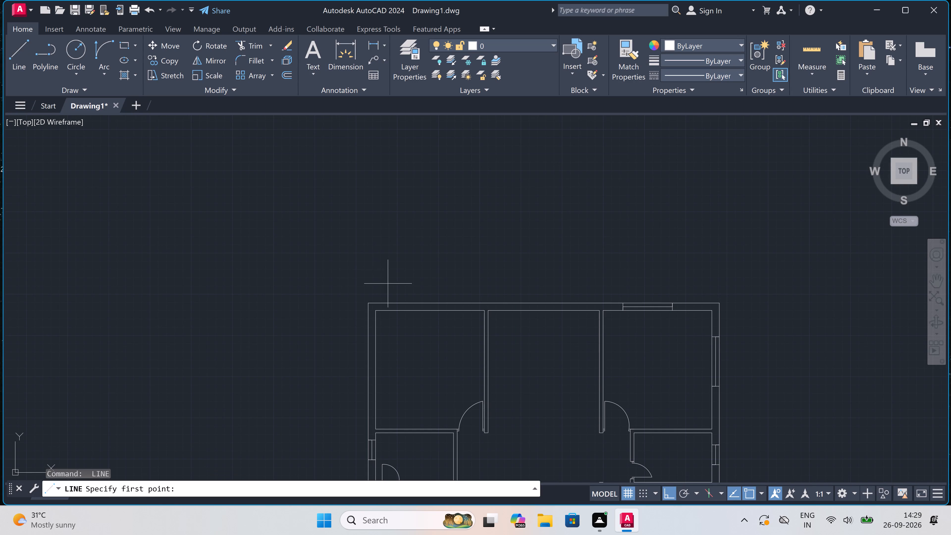
scroll(414, 293, "up", 1)
left_click(393, 309)
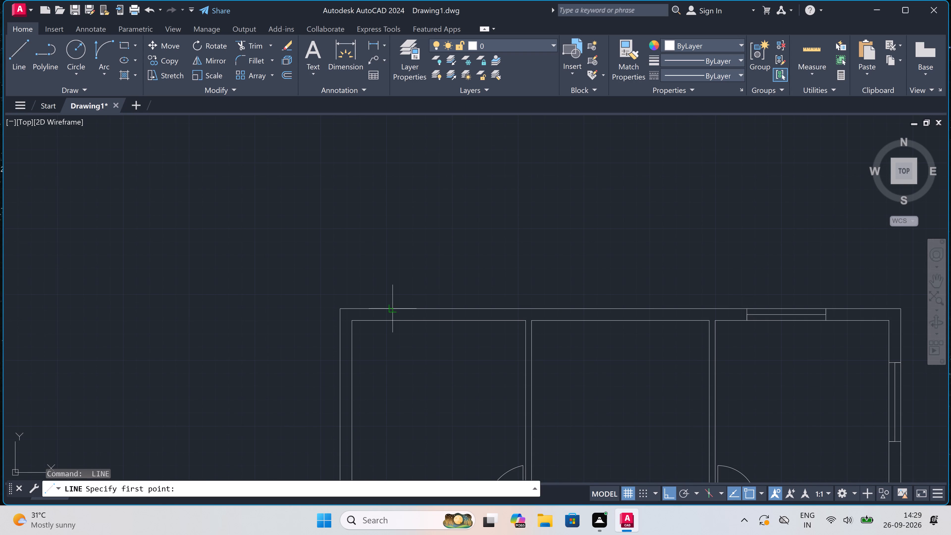
left_click(393, 320)
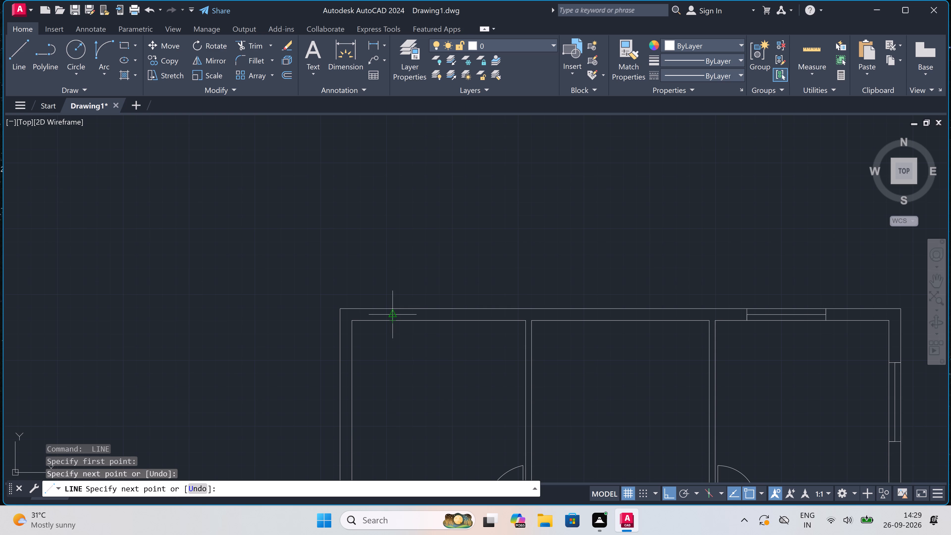
left_click(399, 311)
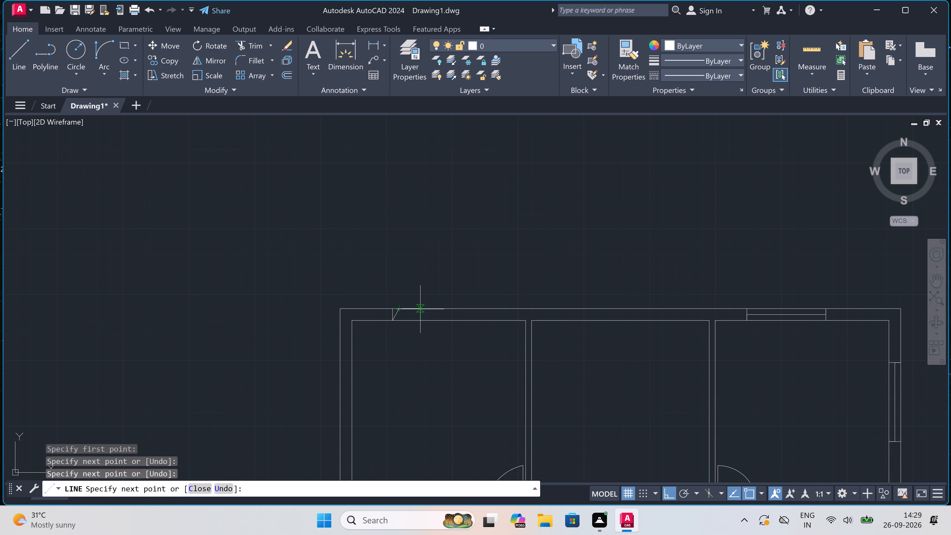
key("ctrl+z")
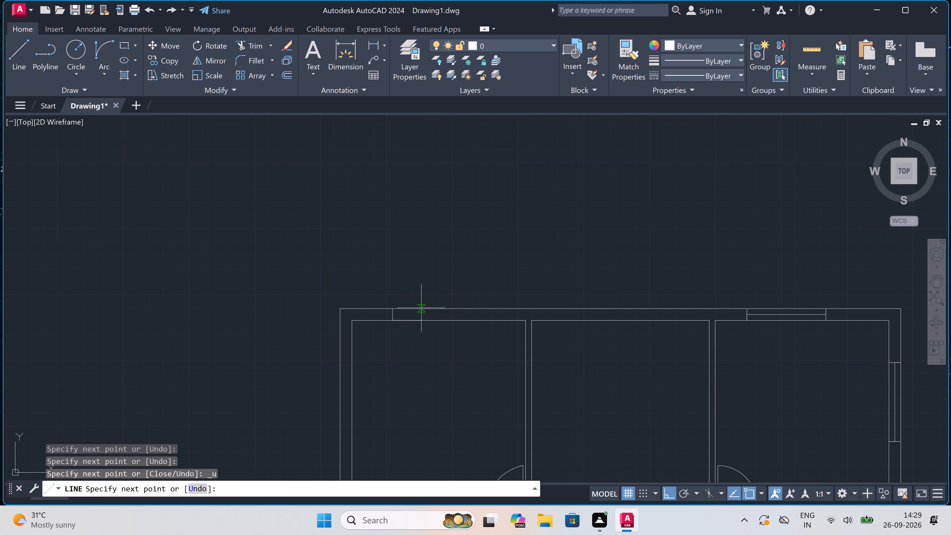
scroll(405, 306, "up", 2)
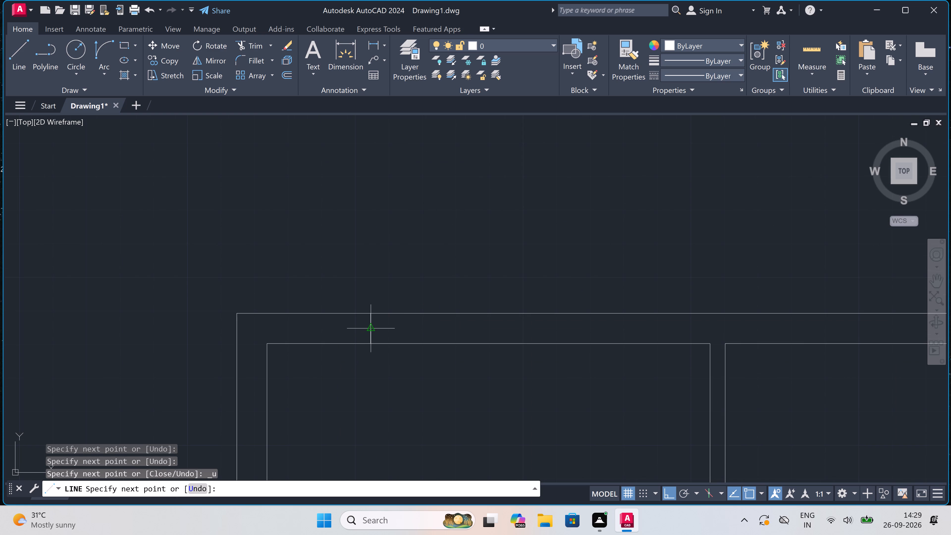
left_click_drag(372, 329, 375, 329)
type("5'")
key("space")
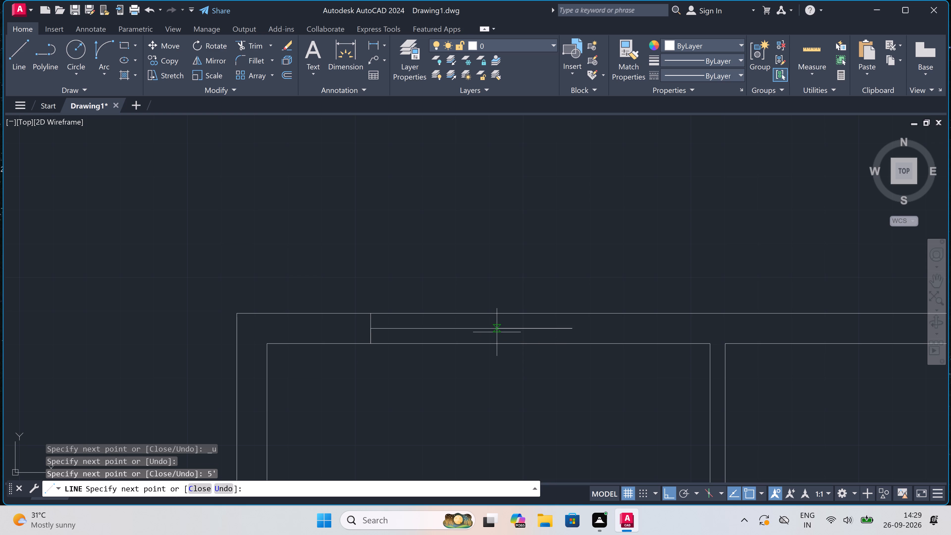
left_click(572, 313)
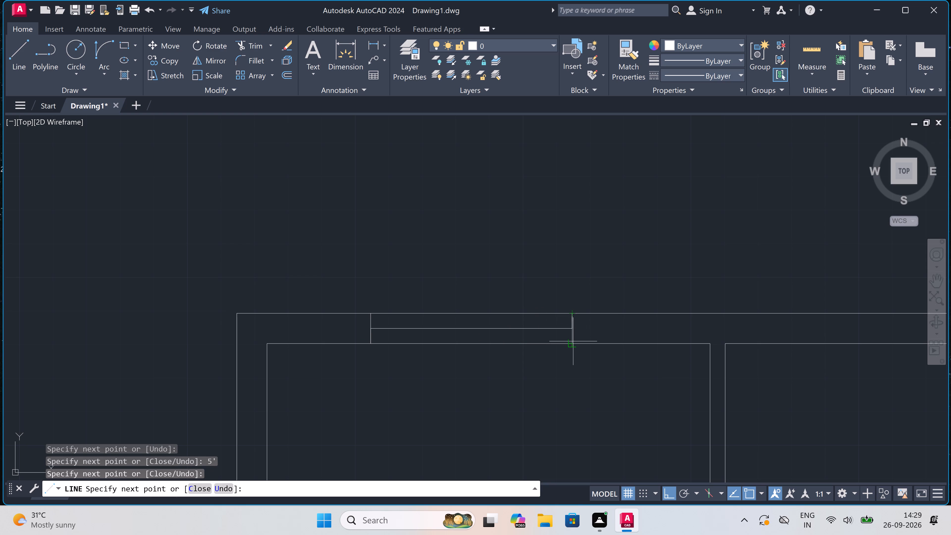
left_click(575, 344)
key("Escape")
Draw a 5' window in the left exterior wall of the top-left room, with end lines across the wall and a mid-thickness line.
key("space")
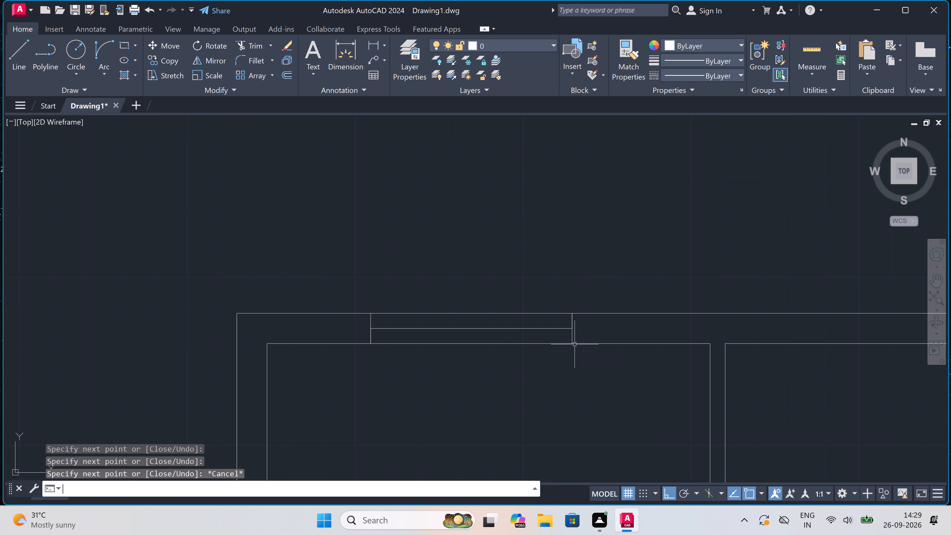
scroll(549, 315, "down", 5)
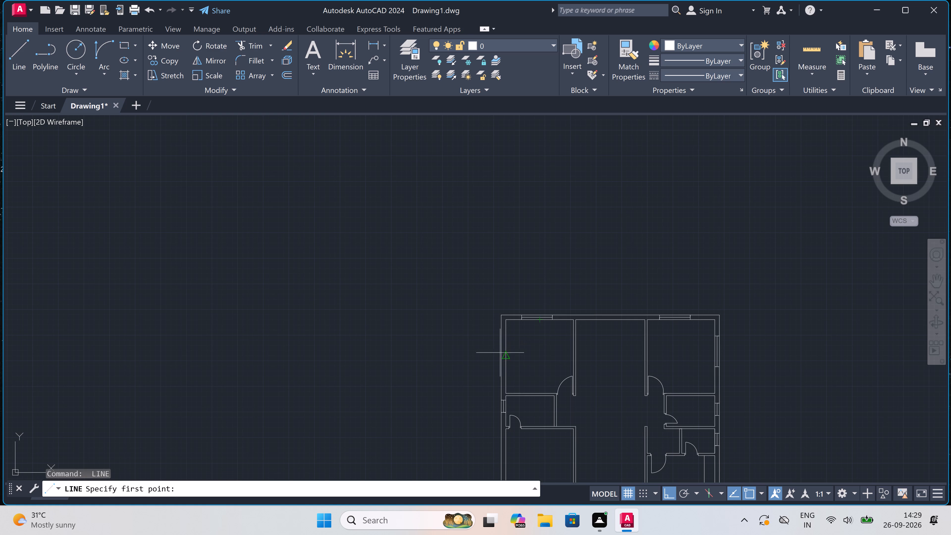
scroll(502, 377, "up", 3)
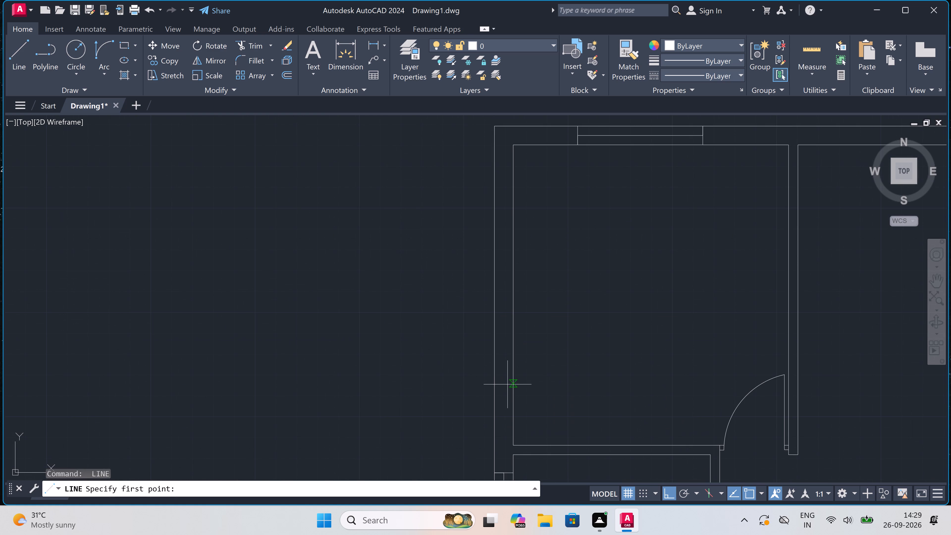
left_click(512, 392)
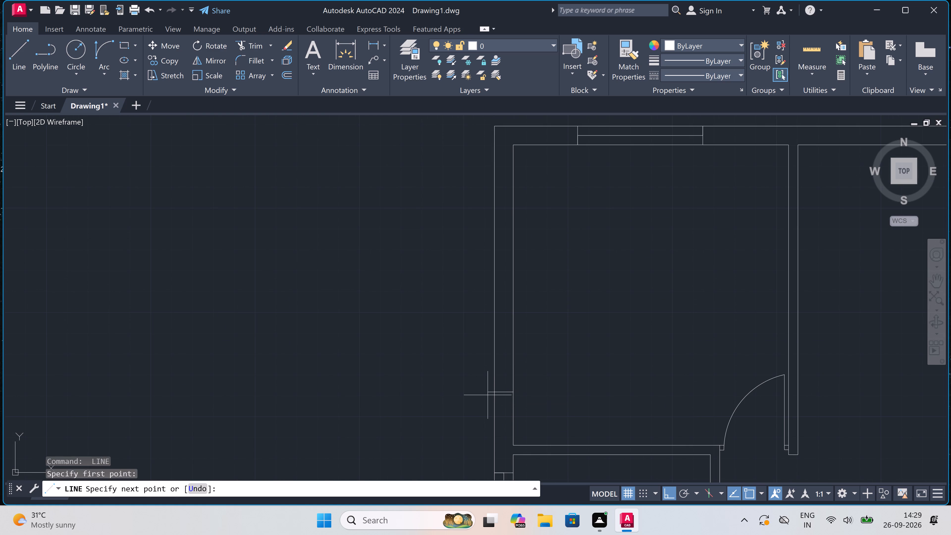
left_click(495, 394)
left_click(505, 395)
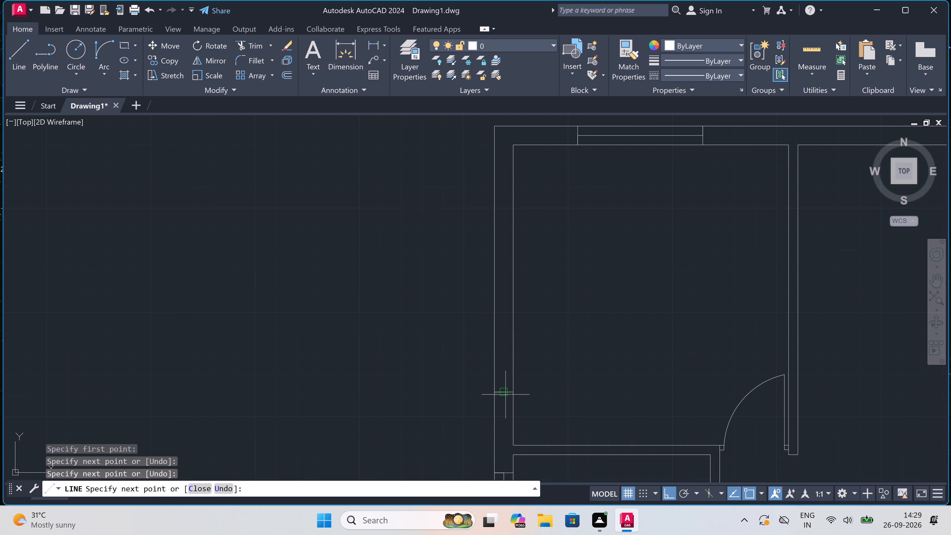
type("5'")
key("space")
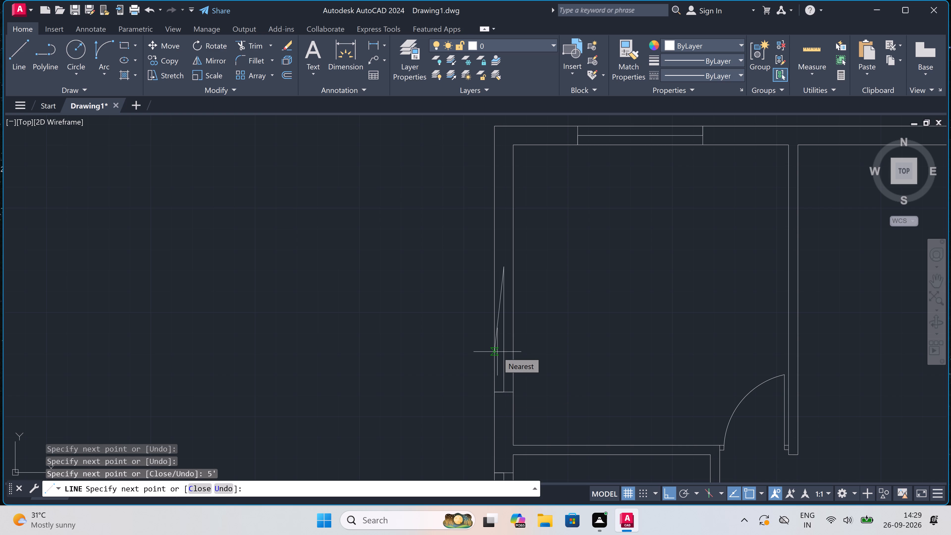
left_click(496, 268)
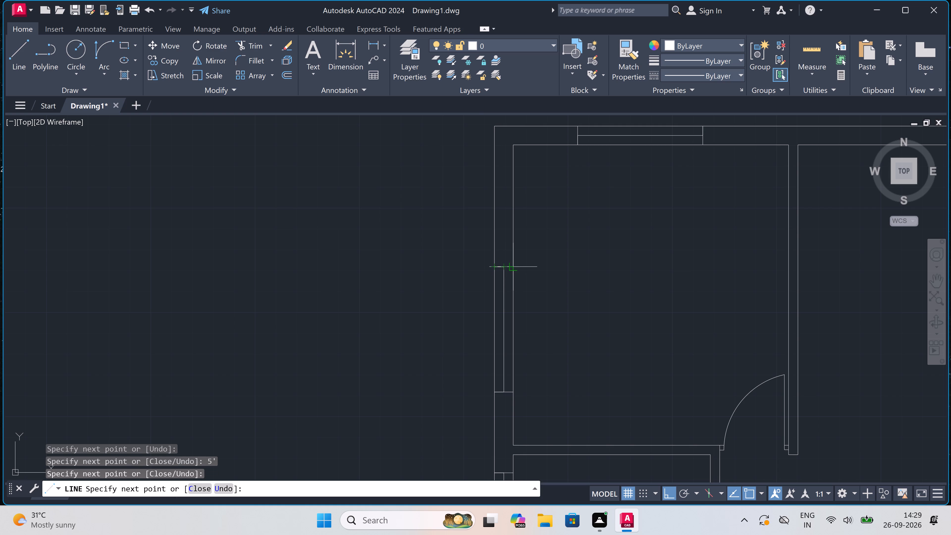
left_click(511, 267)
key("Escape")
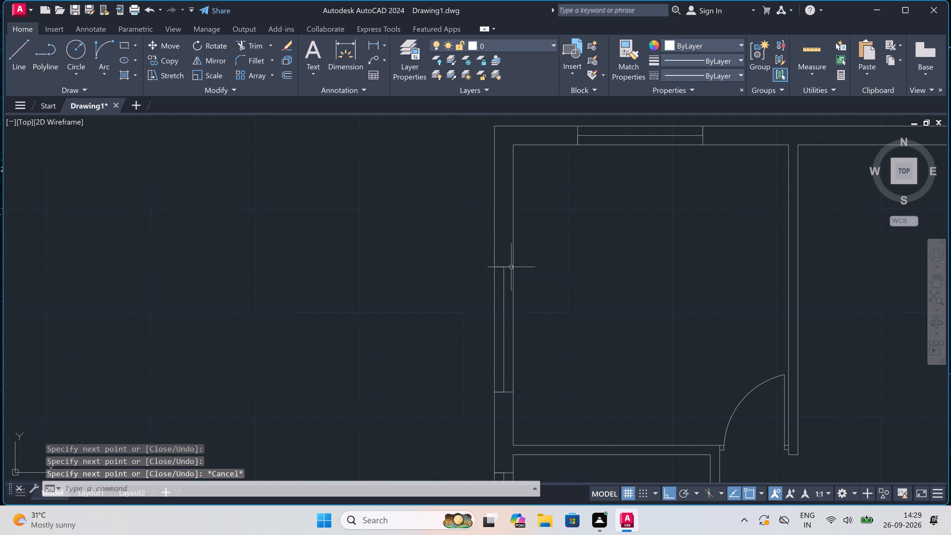
Draw a 2' window in the left exterior wall of the lower unit's small left room, with end lines and a mid-thickness line.
scroll(484, 273, "down", 5)
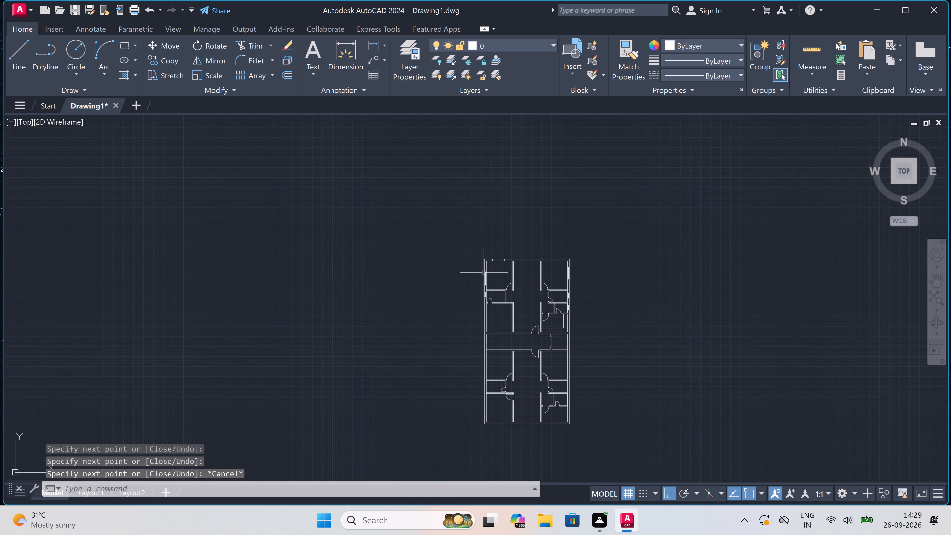
scroll(490, 318, "up", 3)
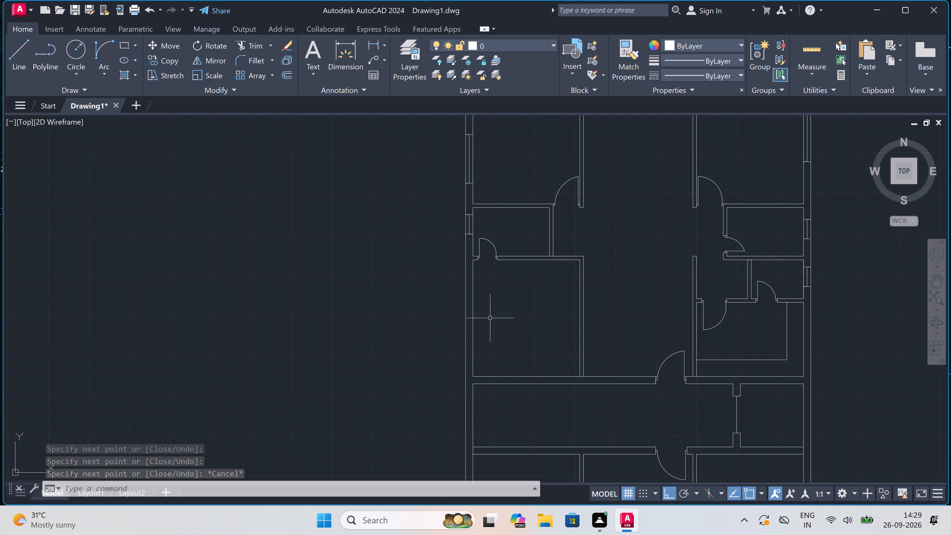
scroll(490, 318, "down", 1)
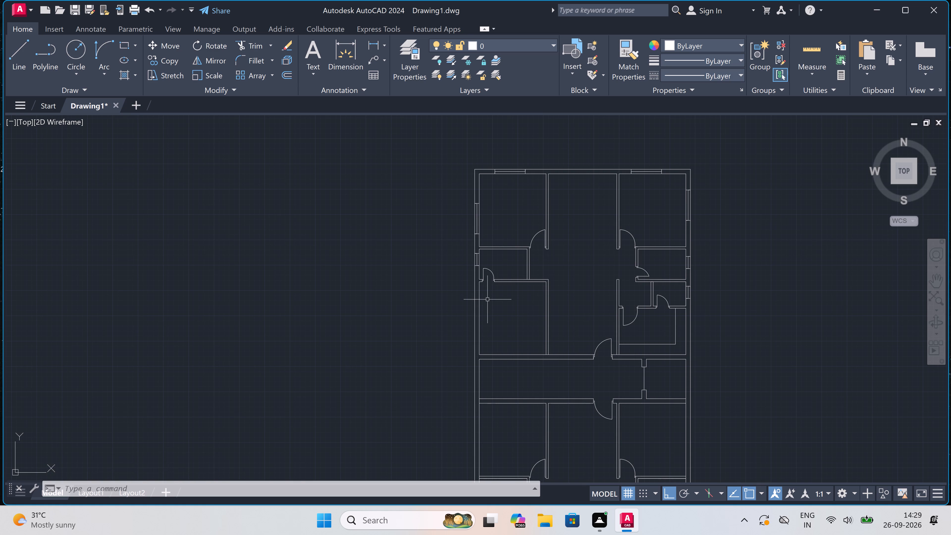
scroll(487, 299, "down", 2)
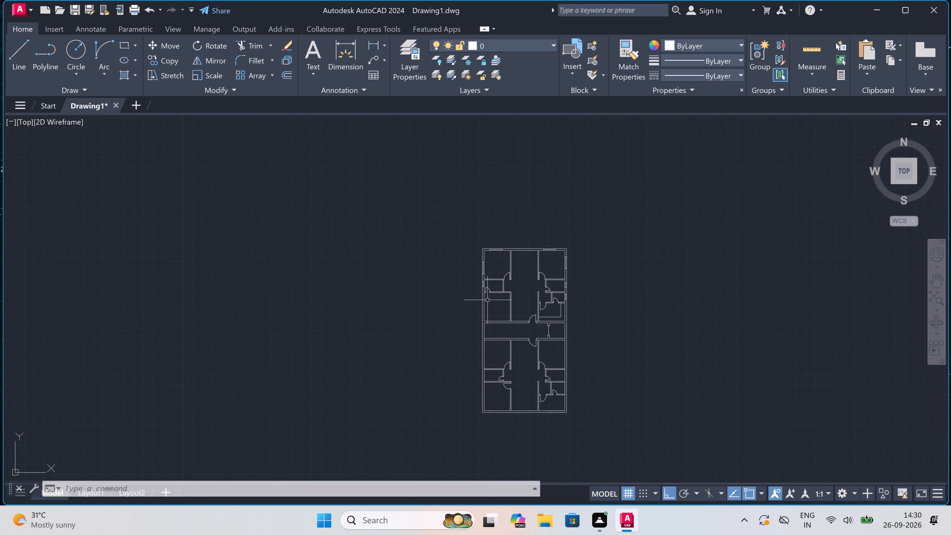
scroll(497, 378, "up", 3)
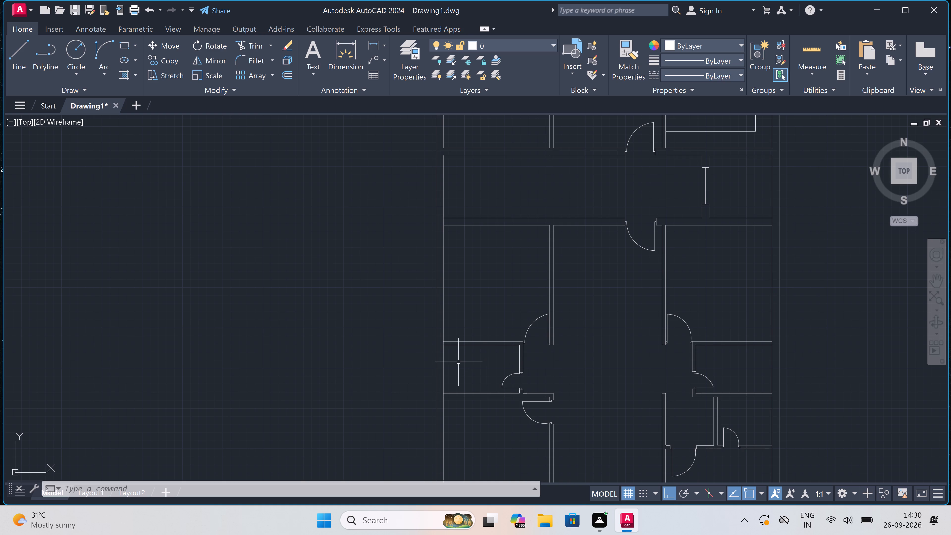
type("l")
key("space")
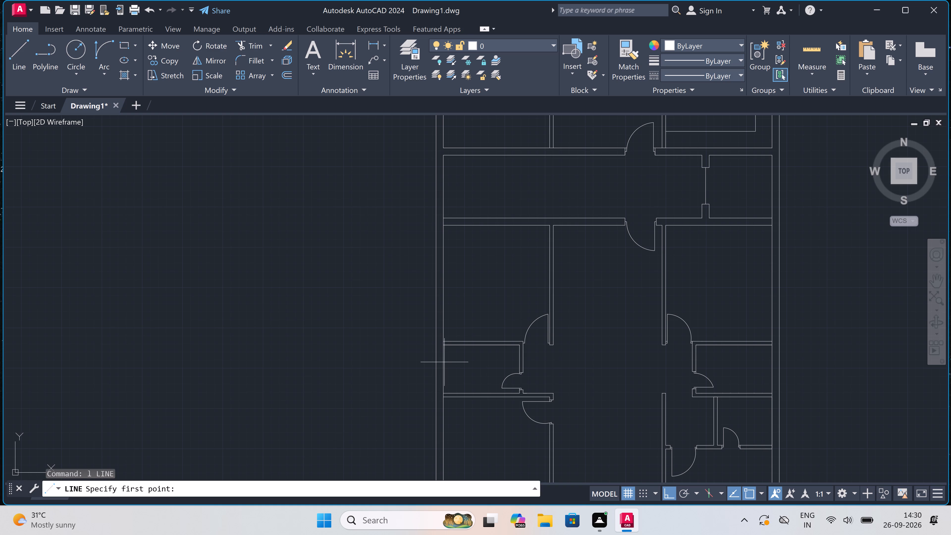
left_click(442, 356)
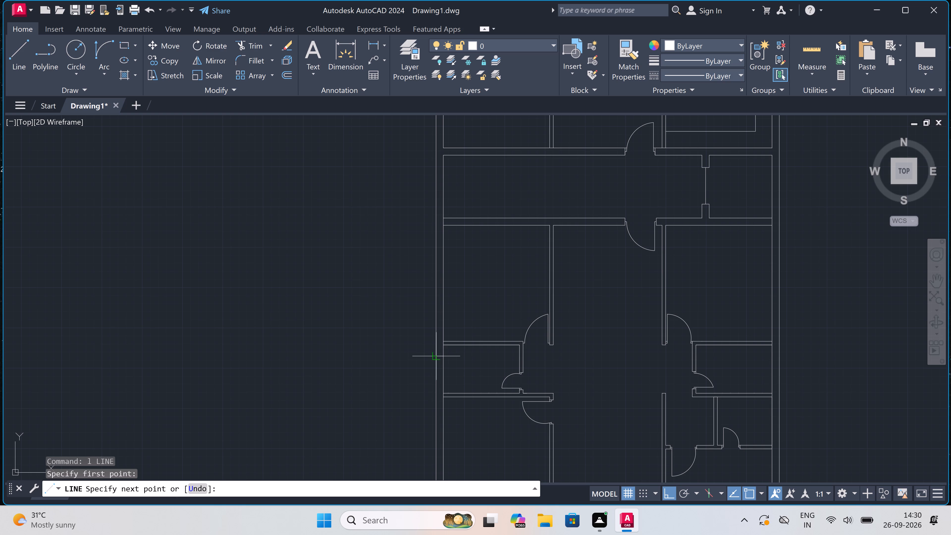
left_click(438, 357)
scroll(438, 357, "up", 2)
left_click(438, 357)
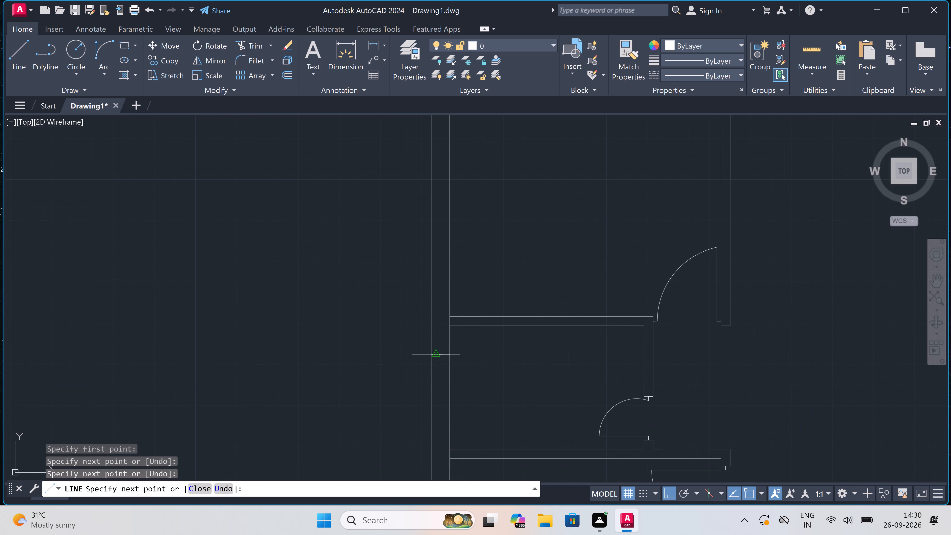
type("2'")
key("space")
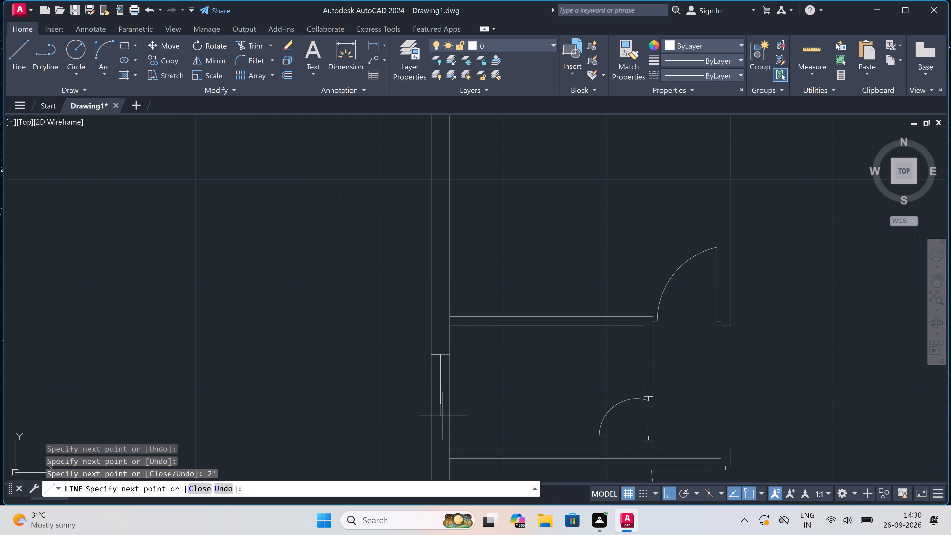
left_click(449, 402)
left_click(434, 406)
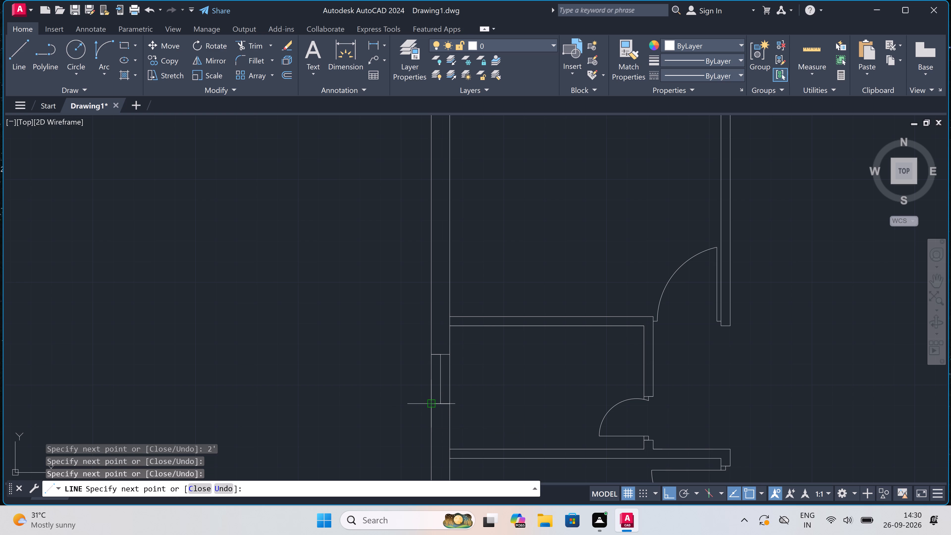
key("Escape")
Draw a 2' window in the right exterior wall of the lower unit's small right room, with end lines and a mid-thickness line.
key("space")
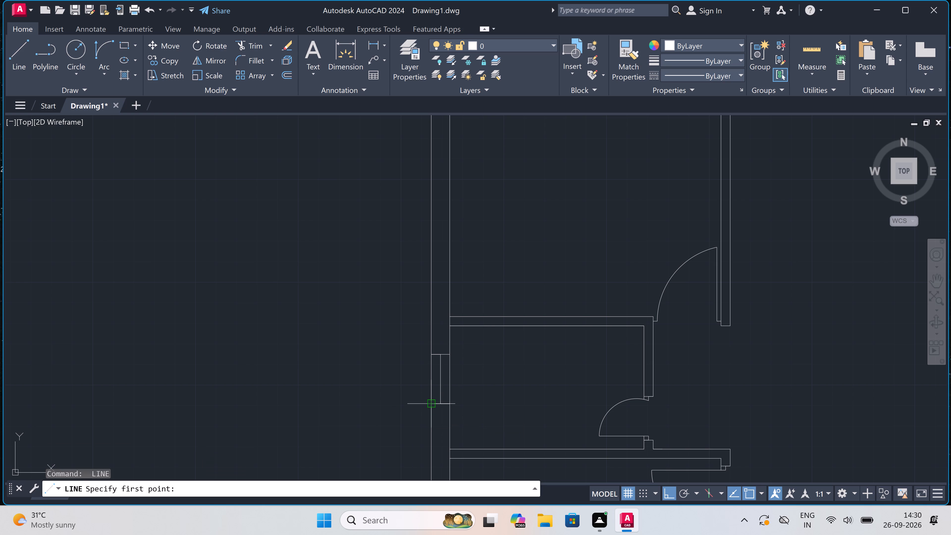
scroll(434, 404, "down", 3)
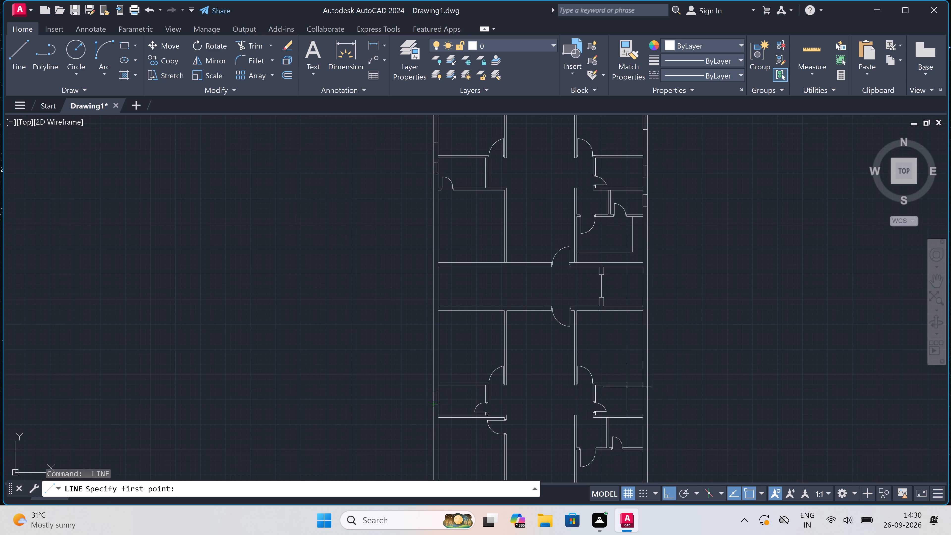
scroll(661, 412, "up", 3)
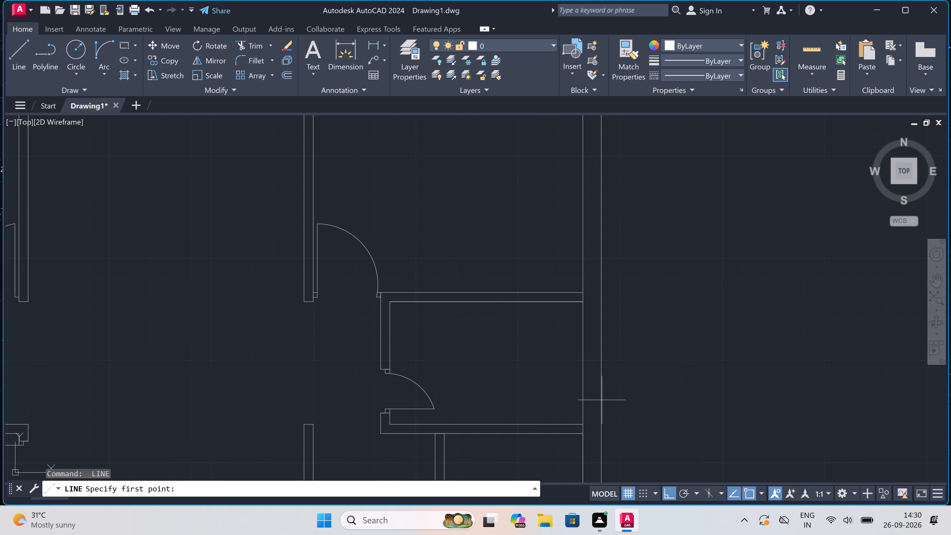
double_click(588, 396)
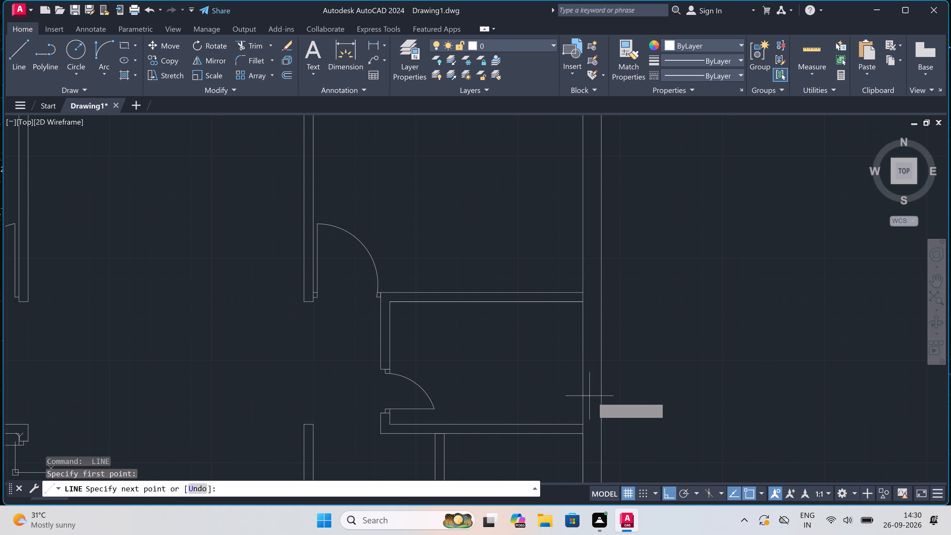
left_click(598, 396)
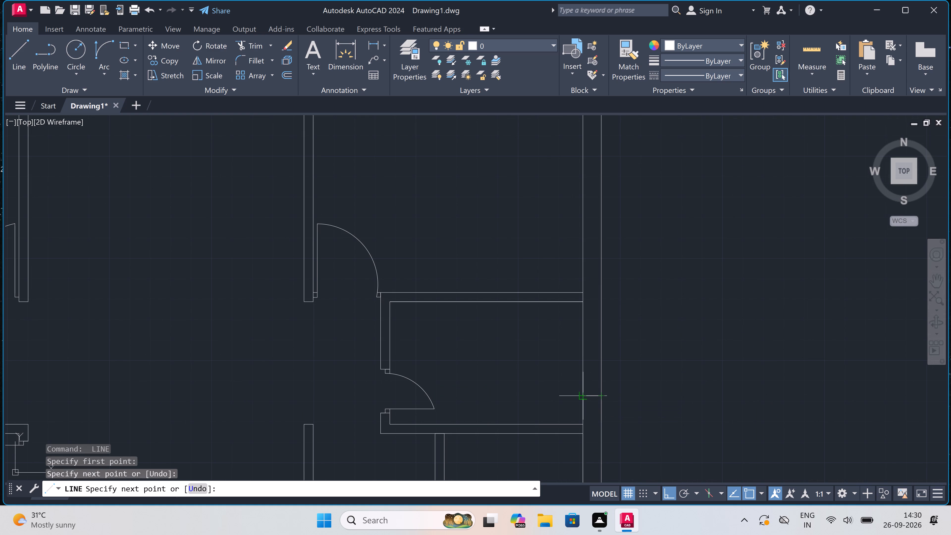
left_click(594, 396)
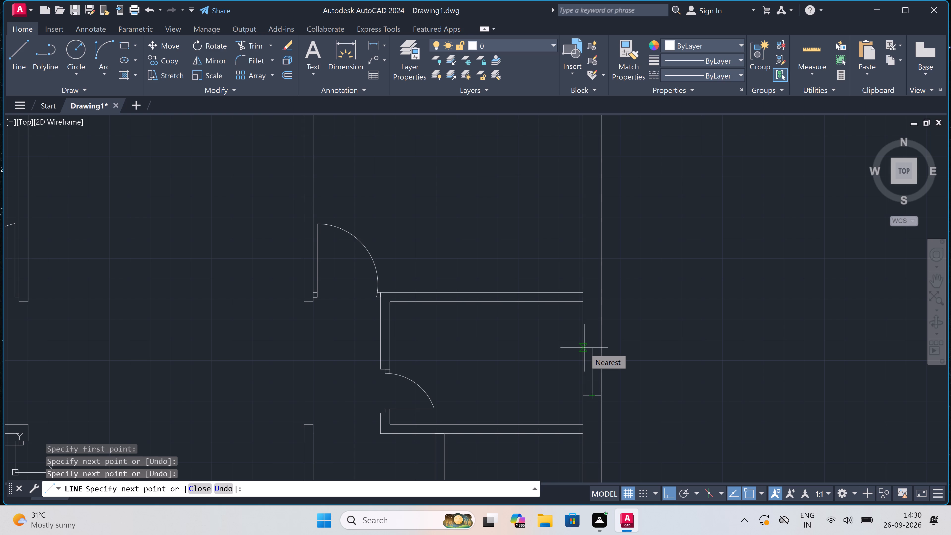
type("2'")
key("space")
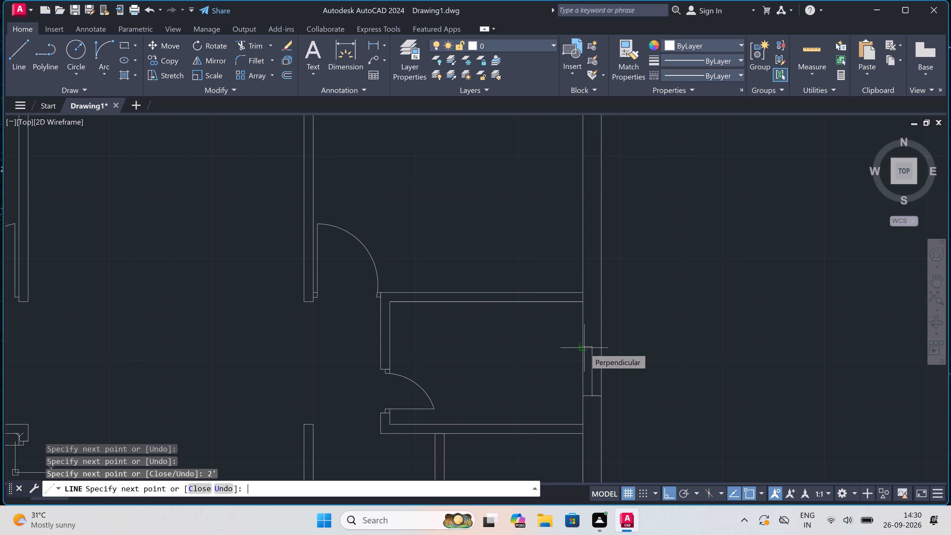
left_click(584, 348)
left_click(600, 349)
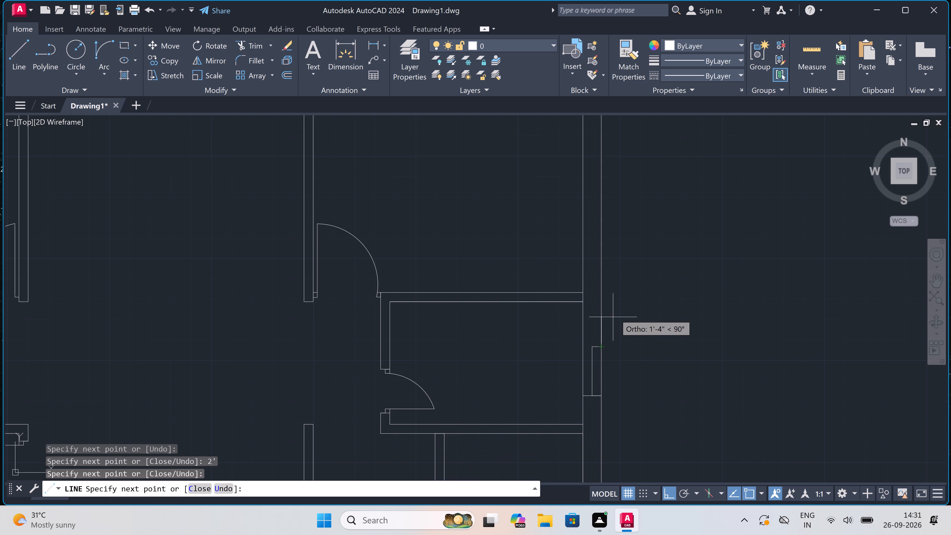
scroll(615, 313, "up", 1)
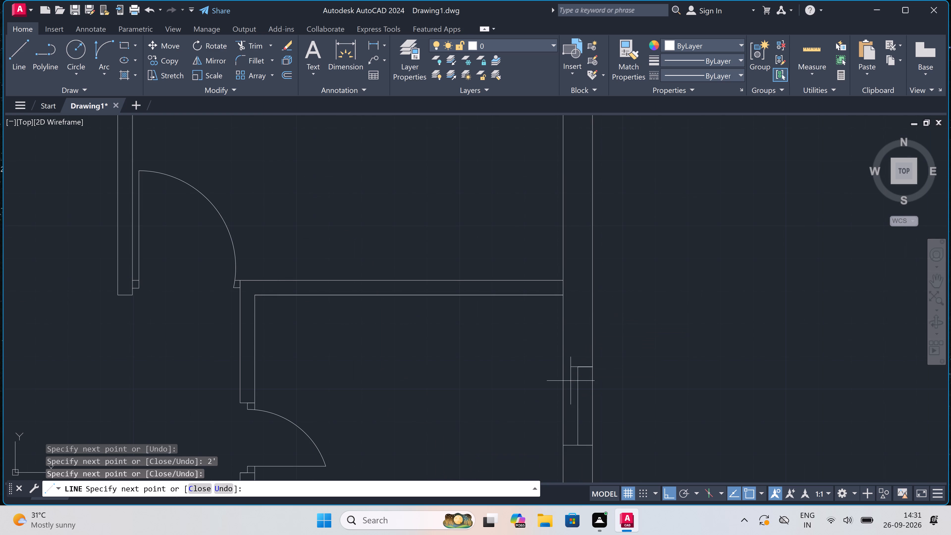
triple_click(564, 365)
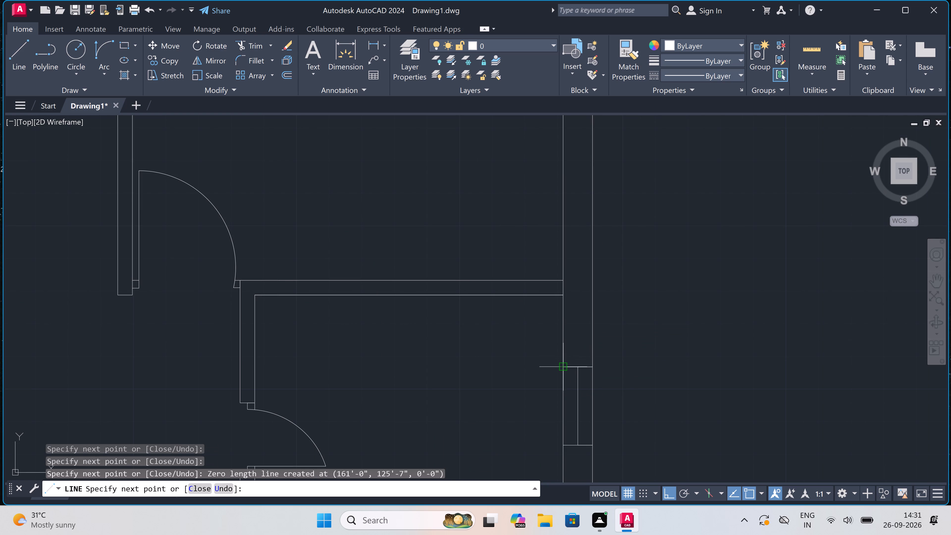
key("Escape")
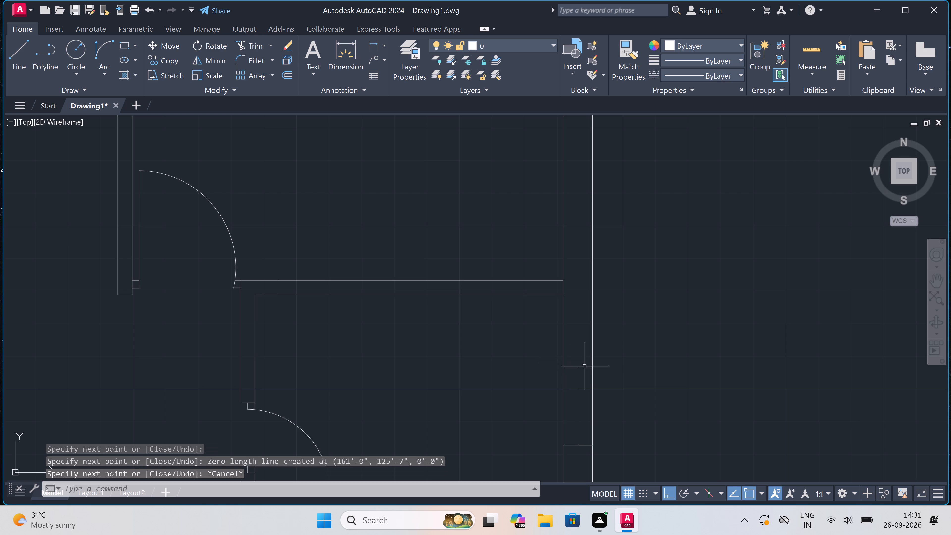
Start a new line for the next window in the lower unit's exterior walls.
key("space")
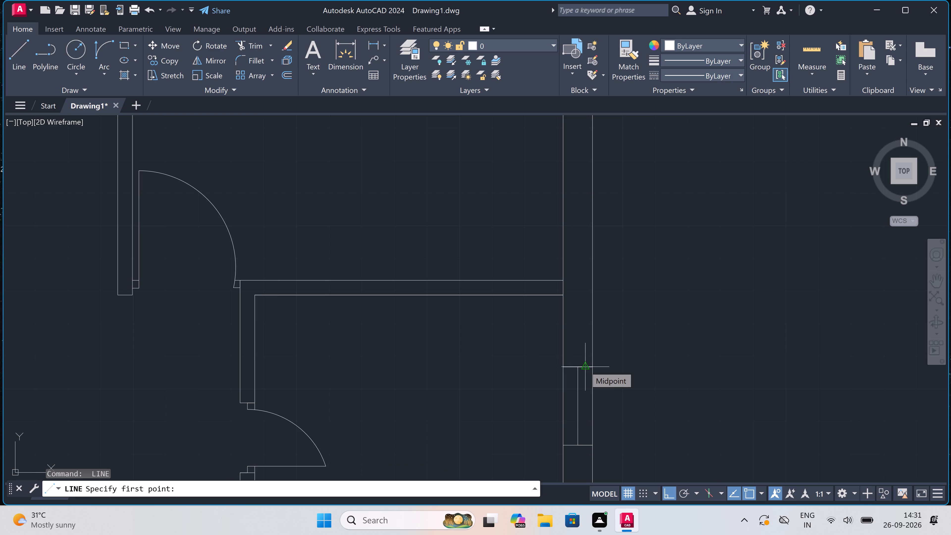
scroll(572, 344, "down", 6)
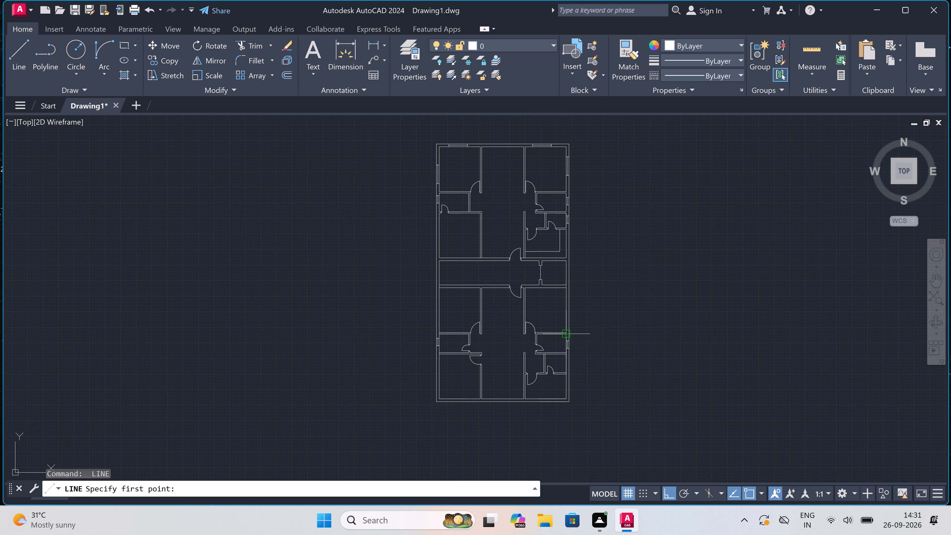
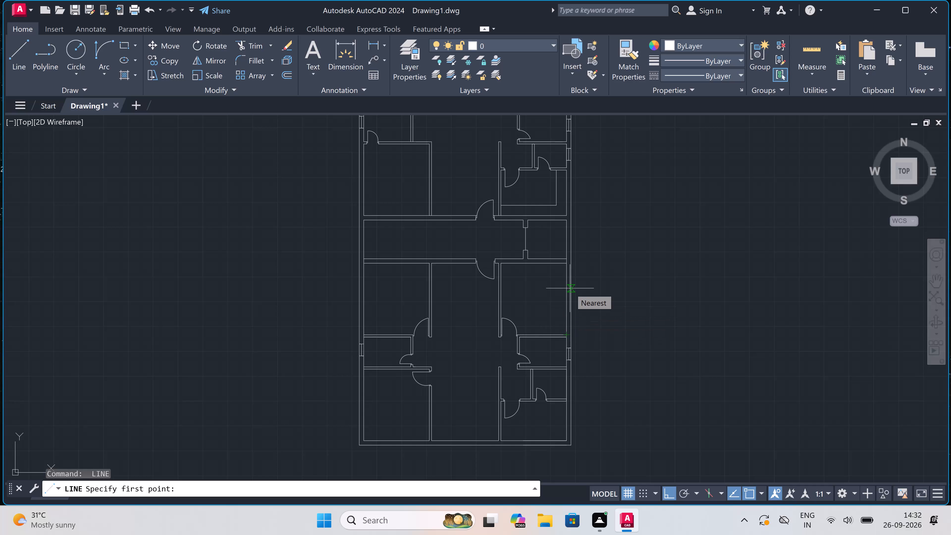
Draw a 5' window in the east outer wall of the room just south of the corridor, with end lines across the wall and a centre line.
key("Escape")
key("space")
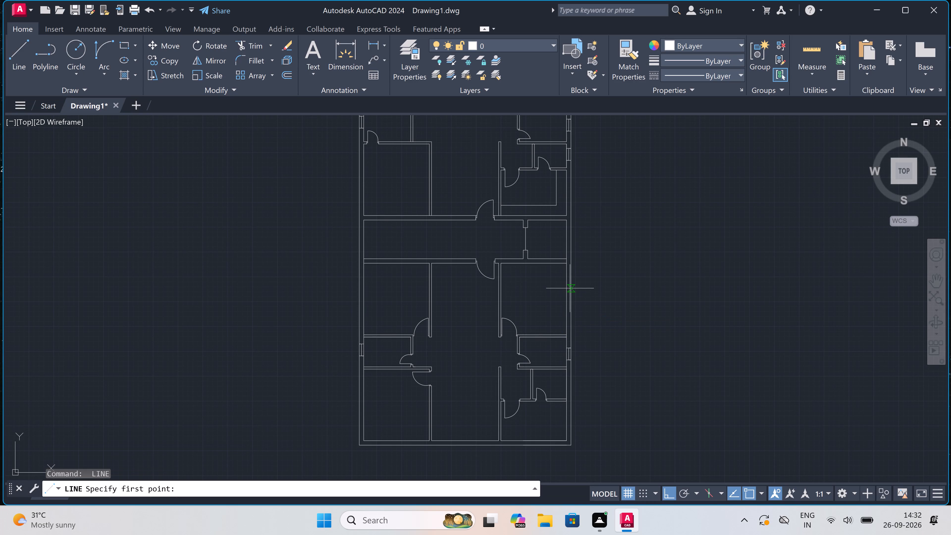
scroll(565, 276, "up", 2)
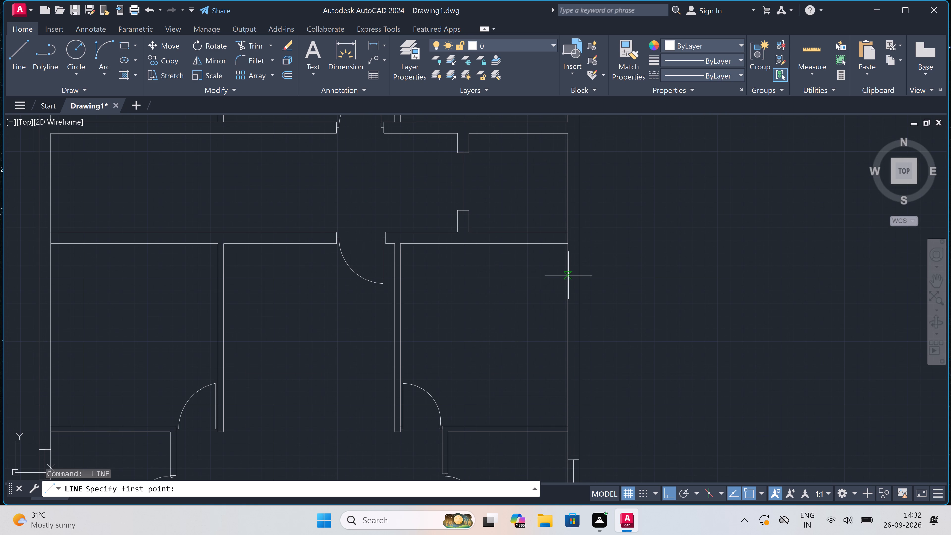
left_click(568, 274)
left_click(578, 276)
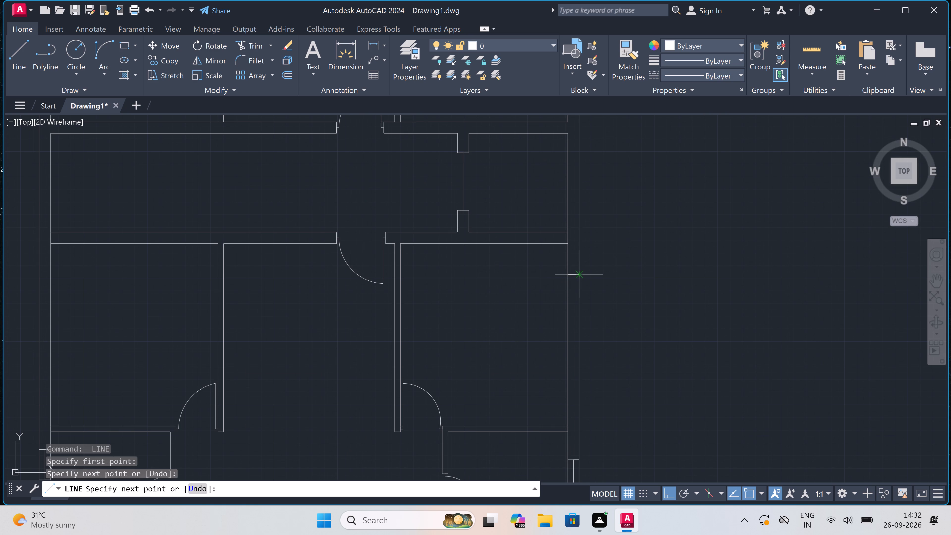
scroll(565, 276, "up", 2)
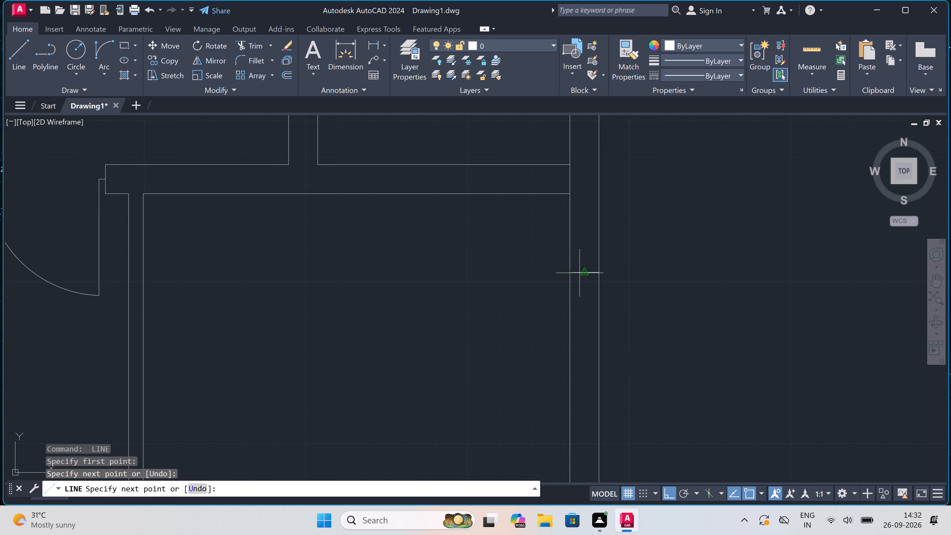
double_click(582, 272)
type("5'")
key("space")
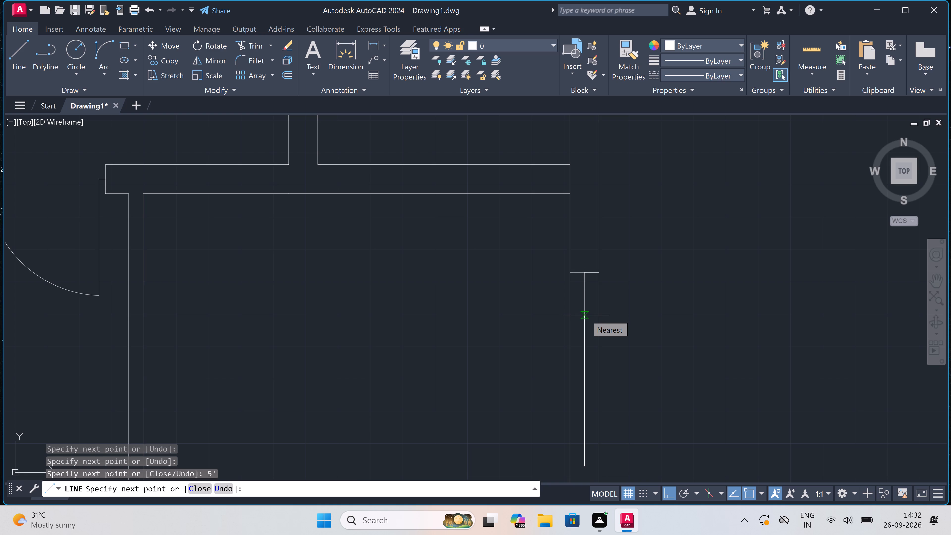
scroll(587, 314, "down", 1)
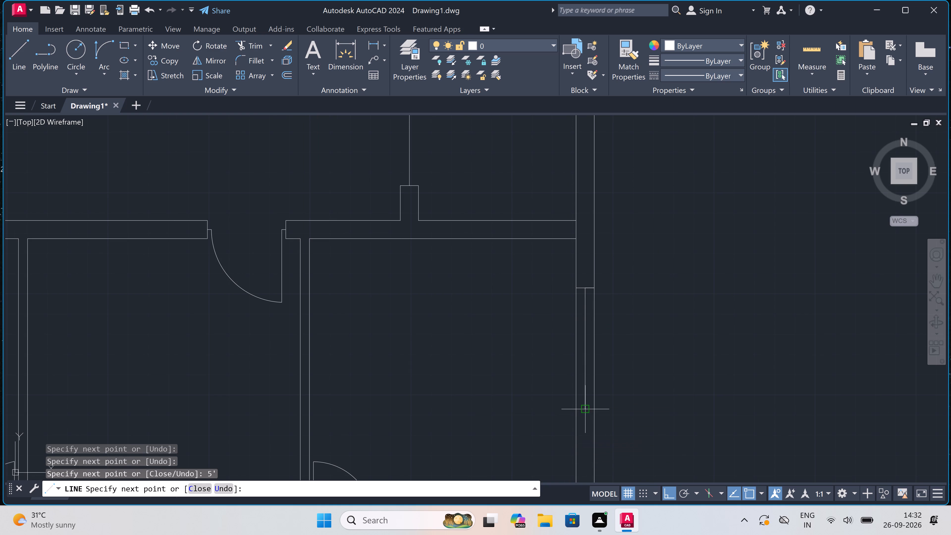
scroll(586, 406, "up", 1)
left_click(569, 413)
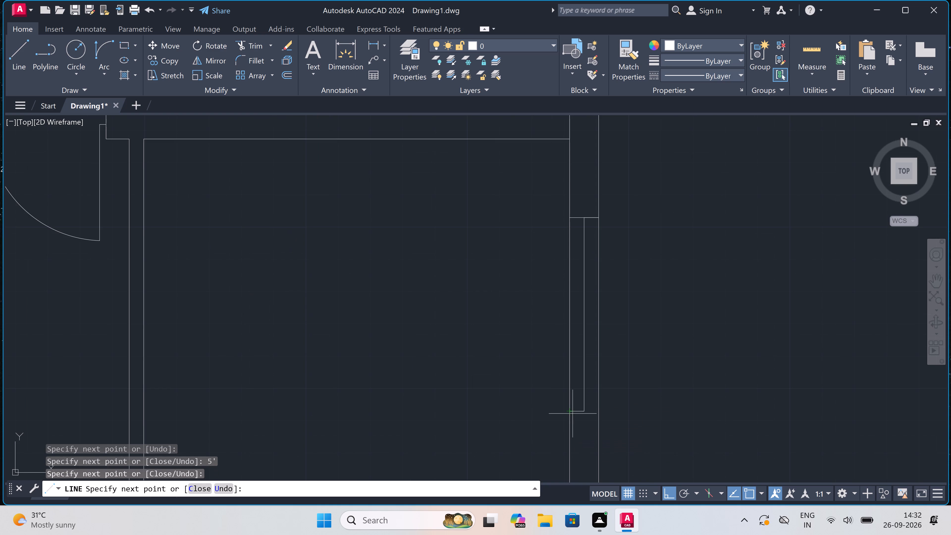
left_click(599, 409)
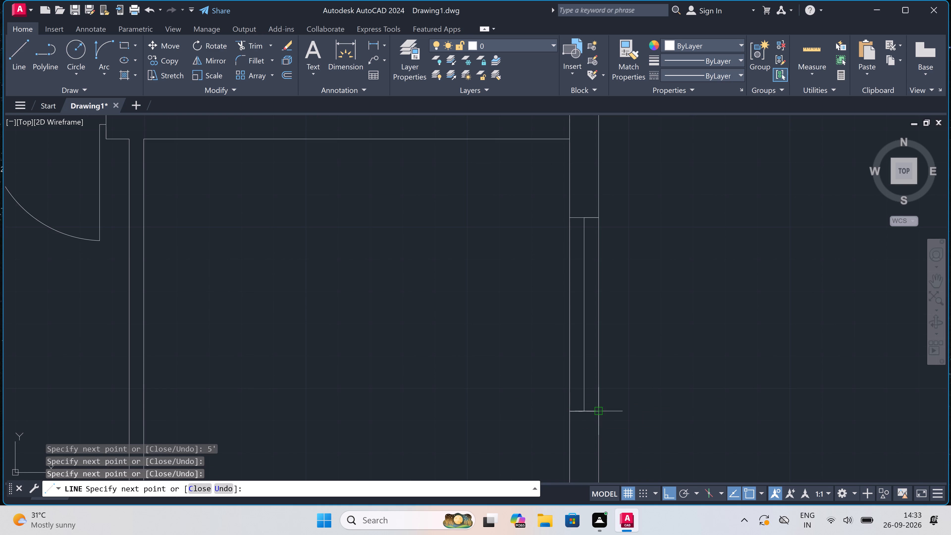
key("Escape")
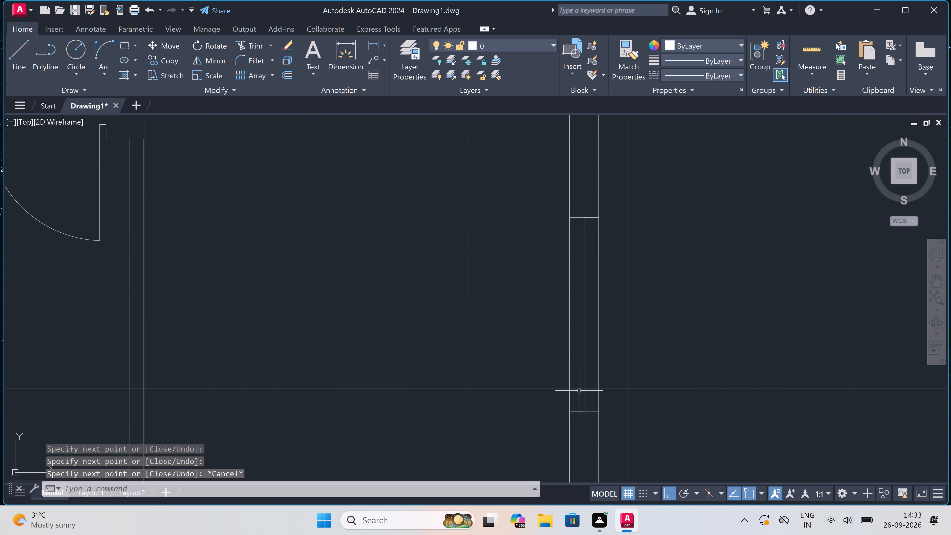
Draw an L-shaped counter line in the southeast room, from its west wall eastward and up to the north wall.
scroll(568, 373, "down", 5)
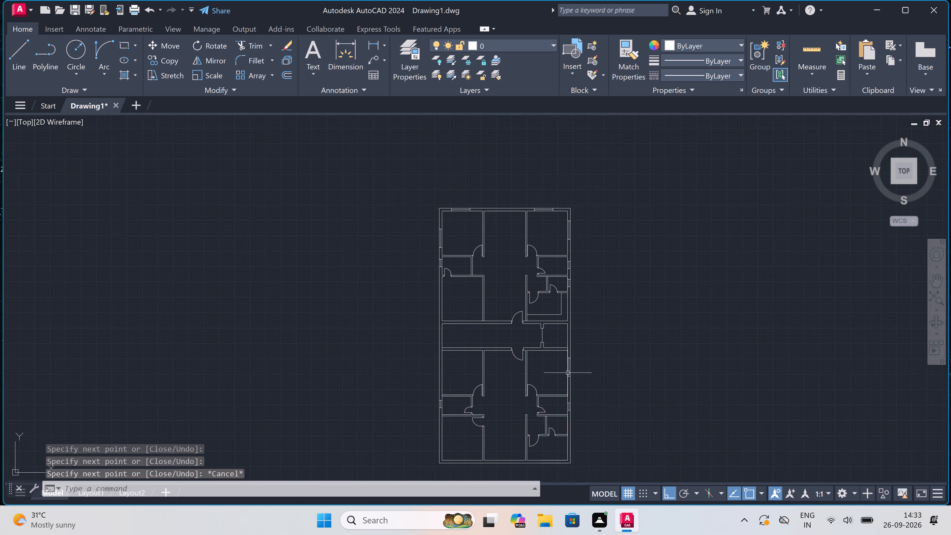
scroll(568, 373, "down", 1)
scroll(547, 427, "up", 5)
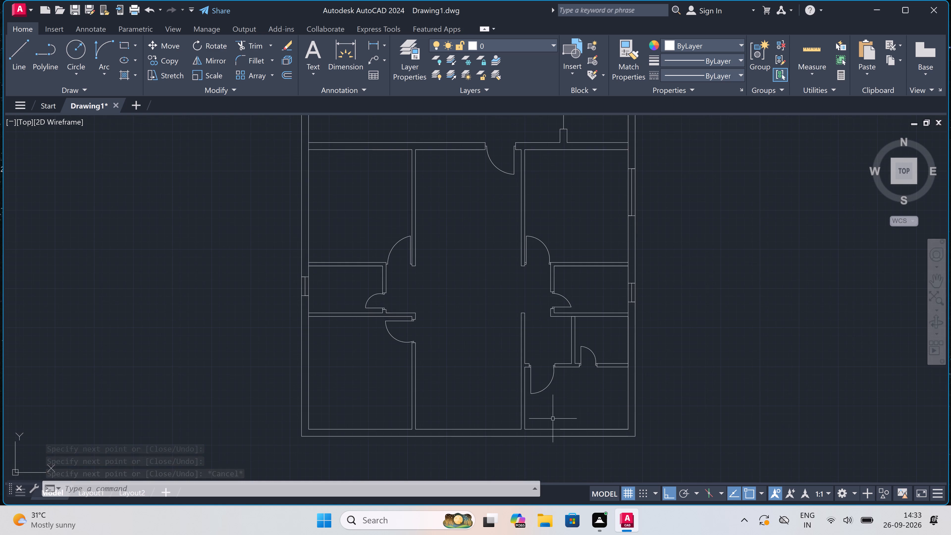
key("space")
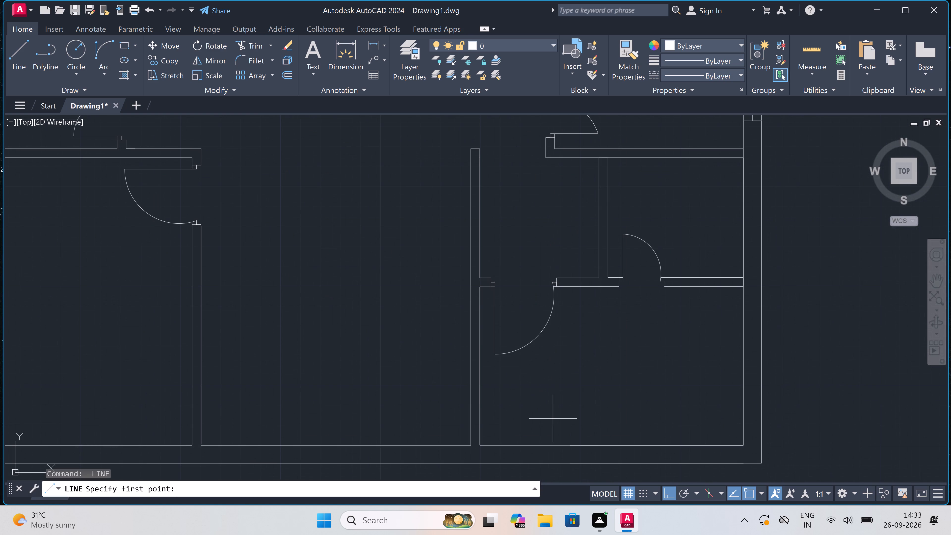
left_click(482, 402)
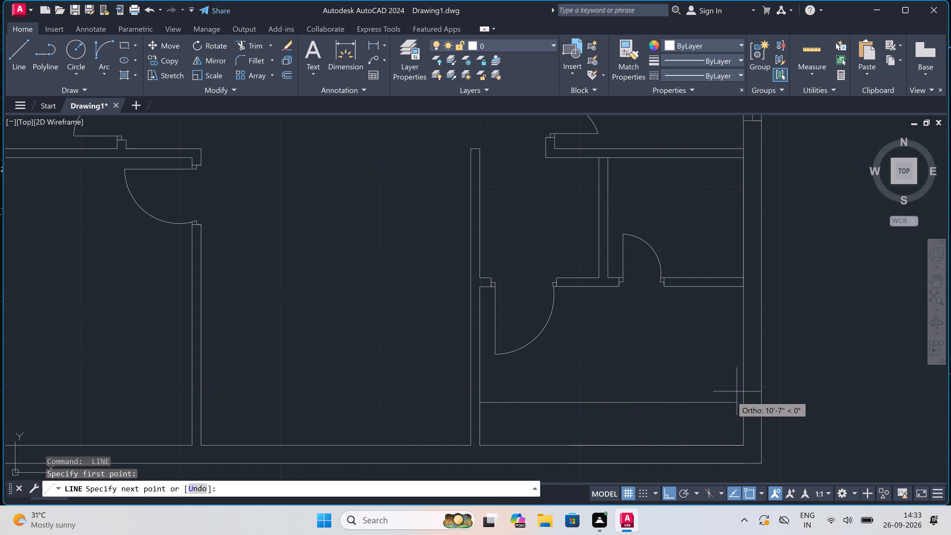
left_click_drag(702, 402, 701, 400)
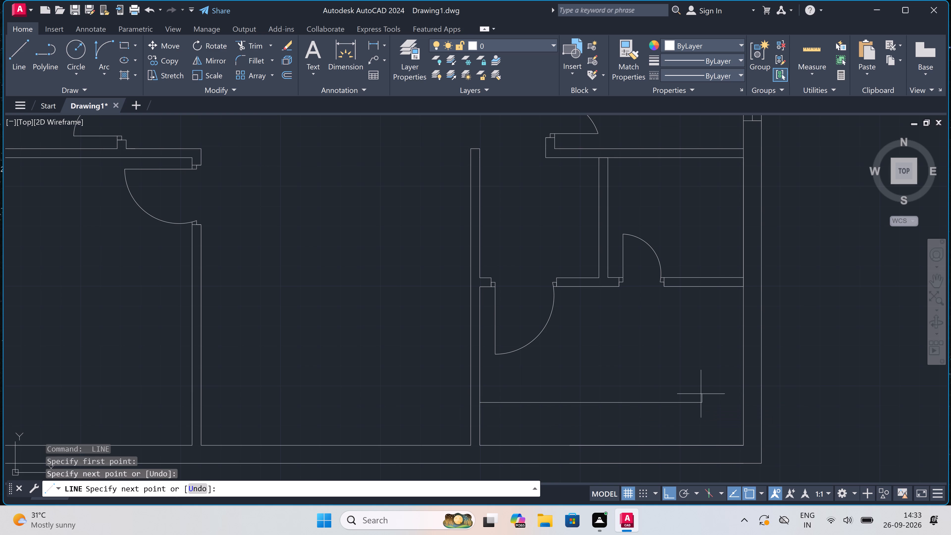
left_click(698, 288)
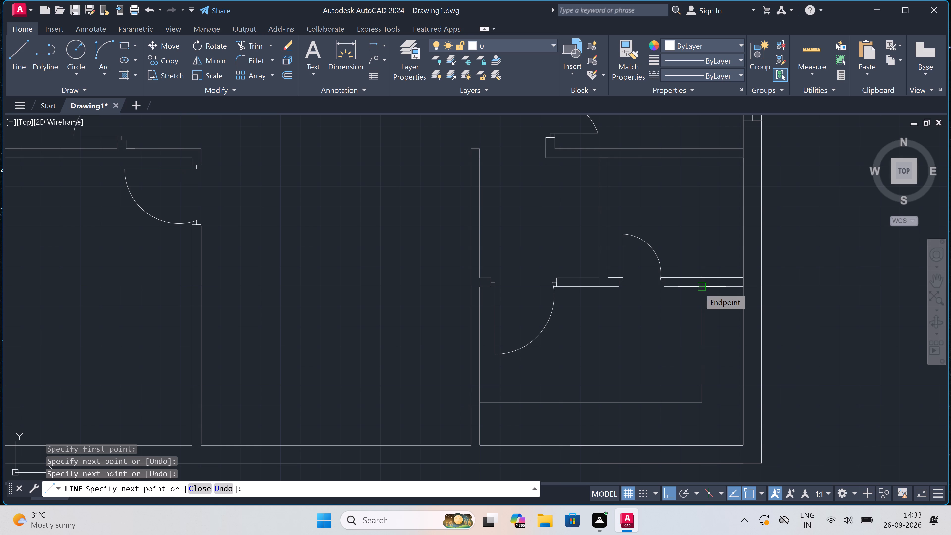
key("Escape")
Draw a 3' window in the south outer wall of the southeast room, with end lines across the wall and a centre line.
key("space")
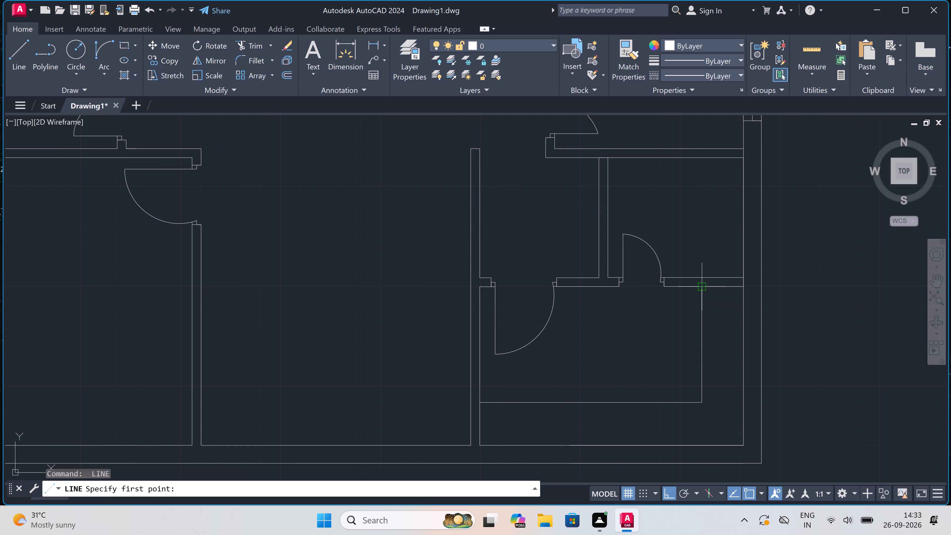
scroll(606, 299, "down", 4)
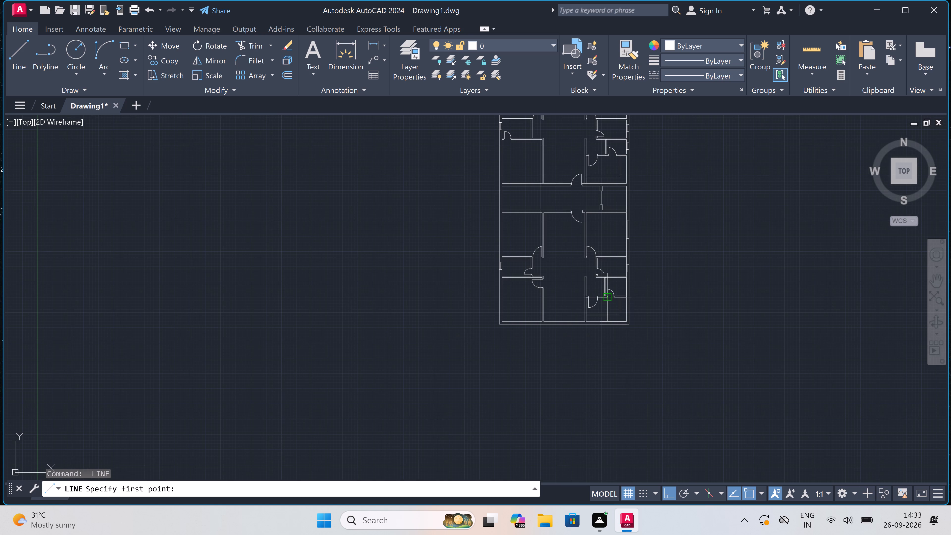
scroll(599, 295, "up", 2)
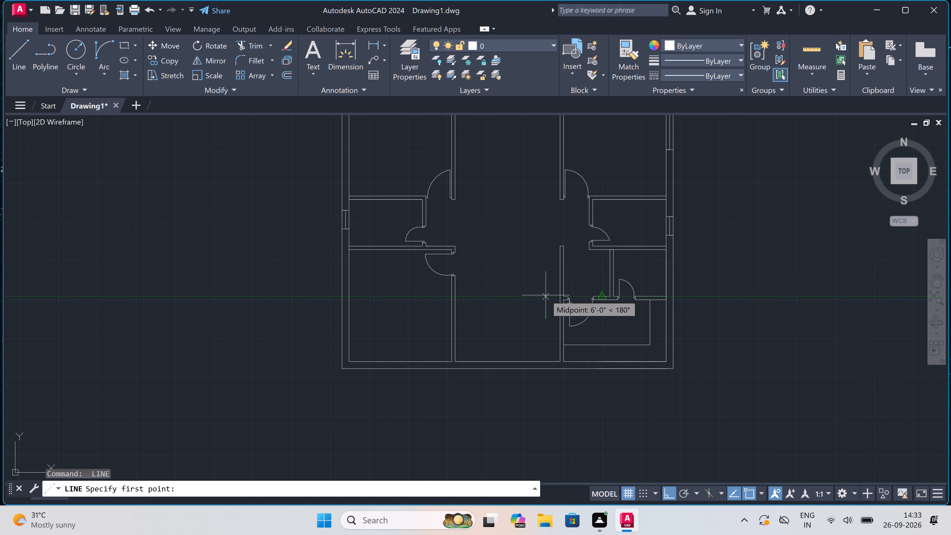
scroll(546, 295, "up", 1)
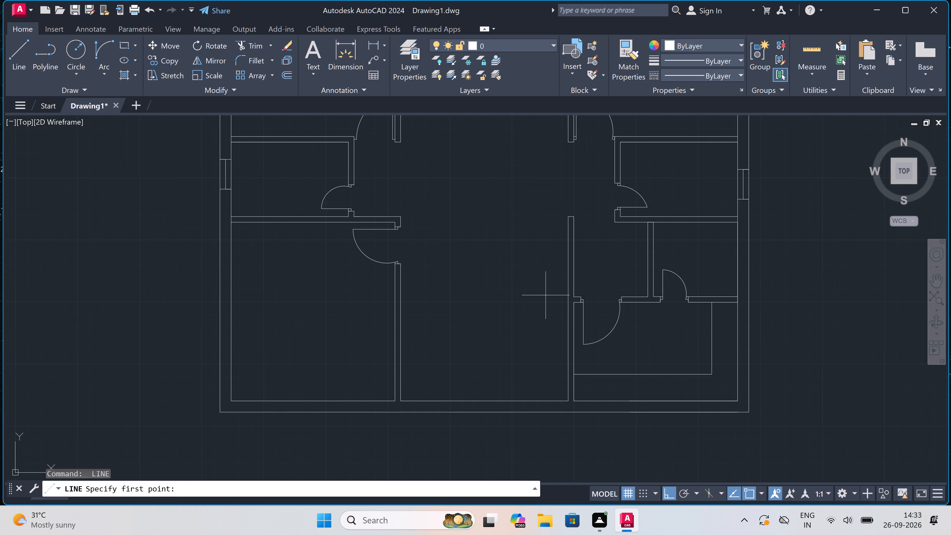
scroll(651, 417, "up", 2)
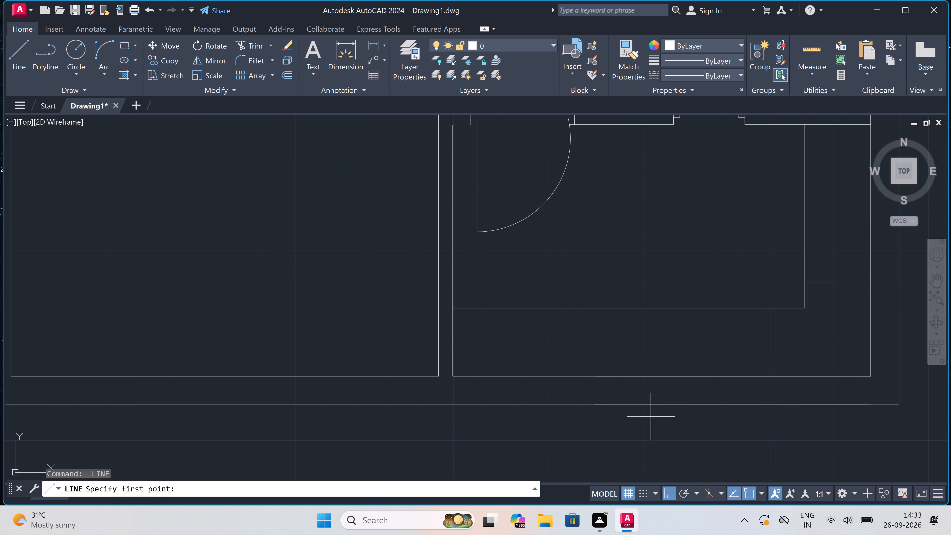
double_click(596, 379)
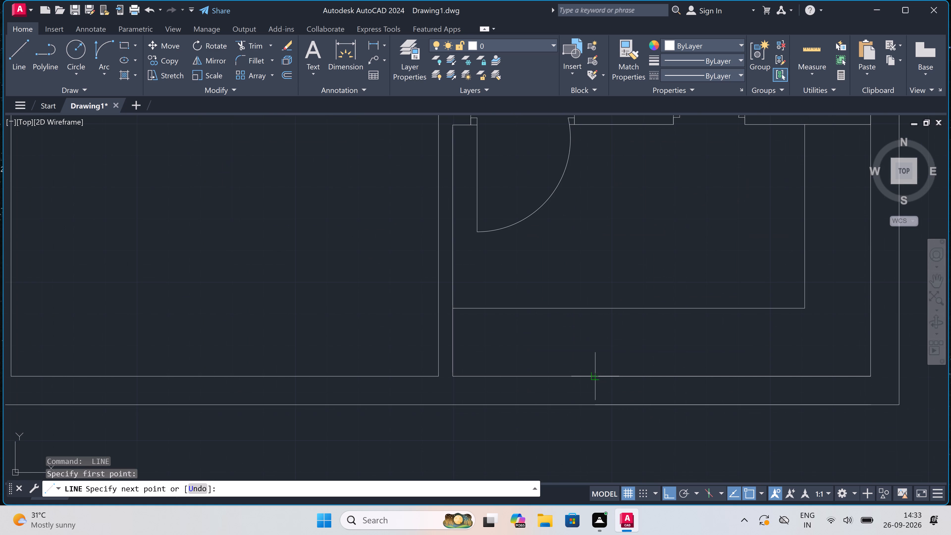
left_click(596, 406)
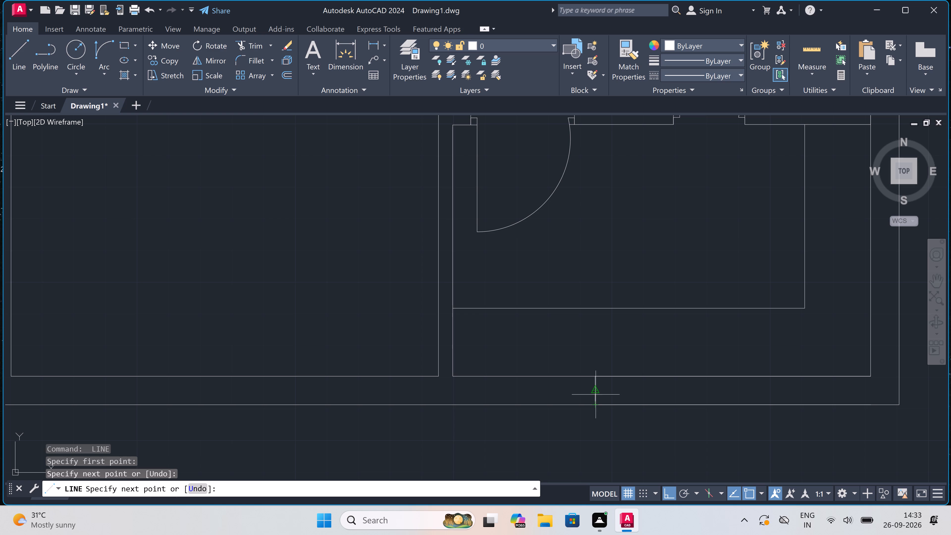
left_click(596, 392)
type("3'")
key("space")
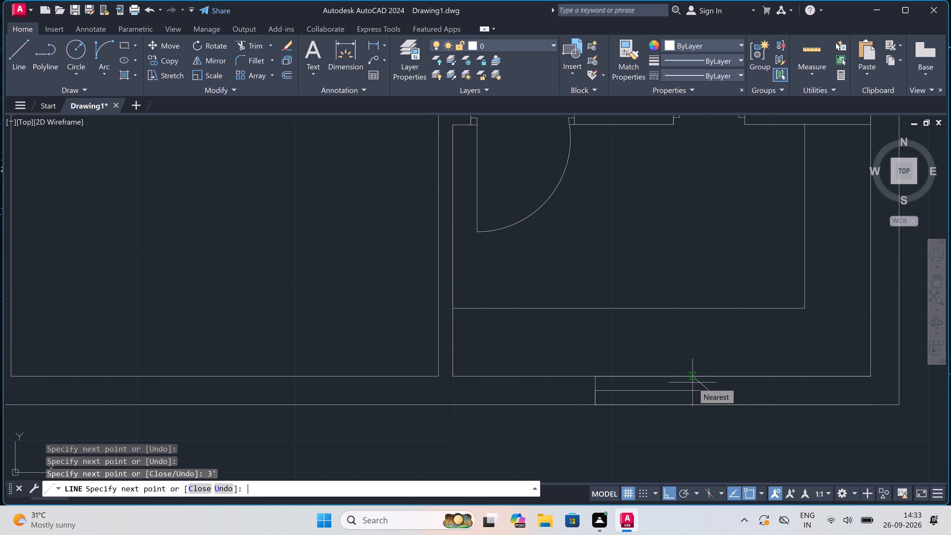
left_click(710, 376)
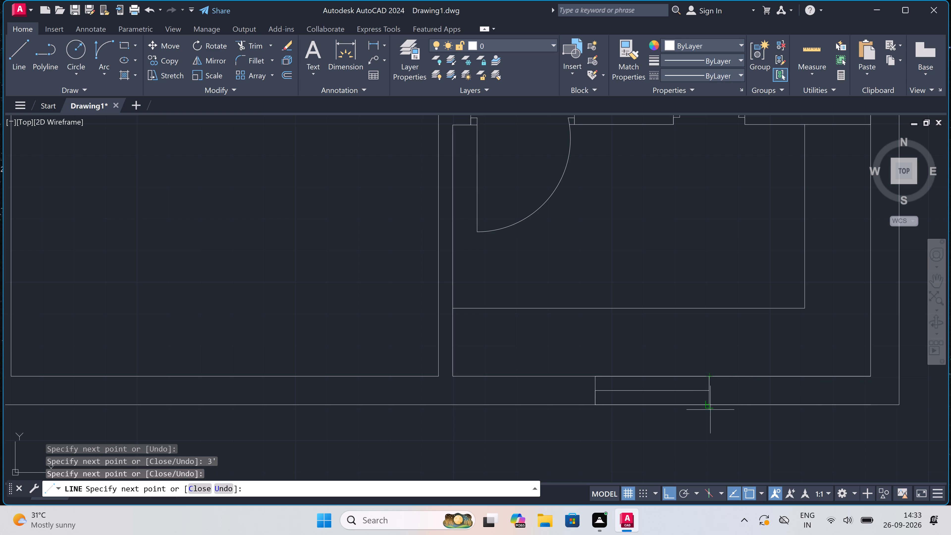
double_click(710, 403)
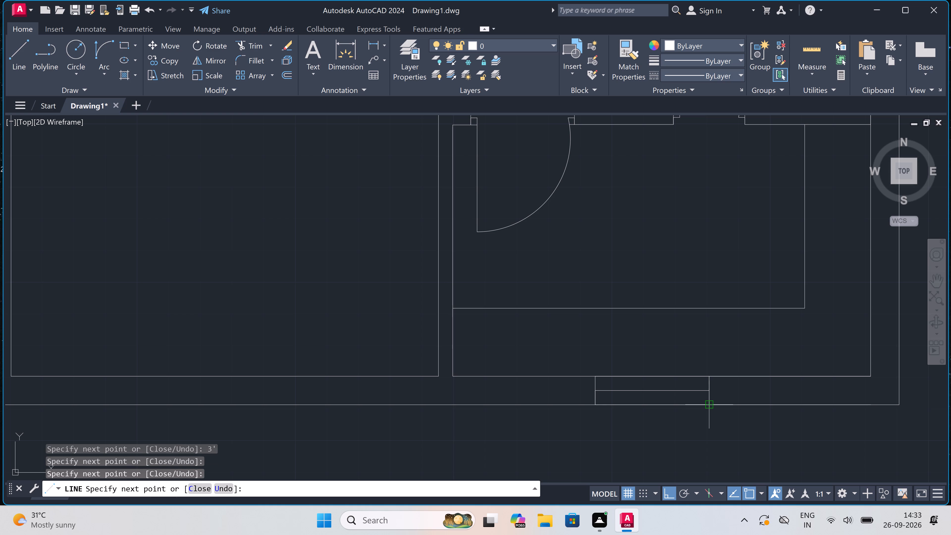
key("Escape")
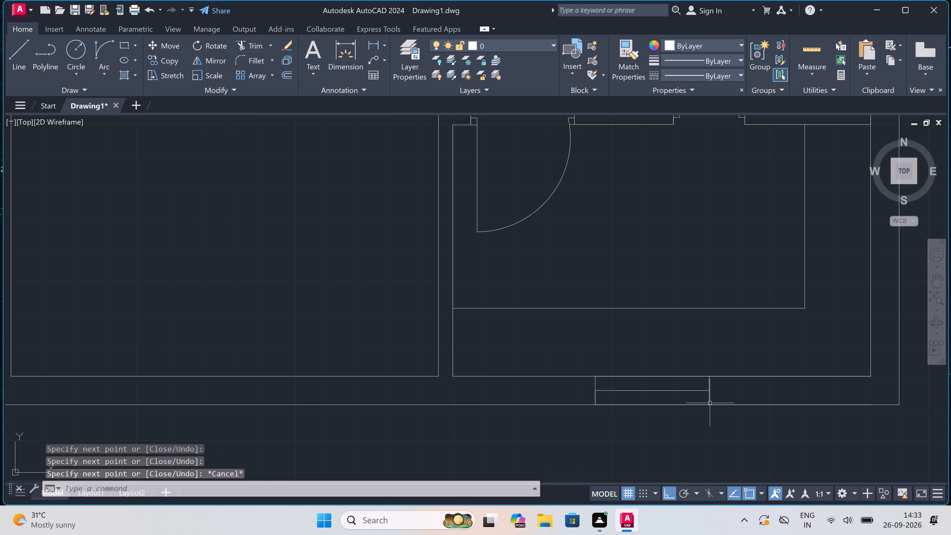
Draw a 4.5" thick wall across the southern unit's central hall near its south end, spanning between the two side walls.
scroll(681, 323, "down", 5)
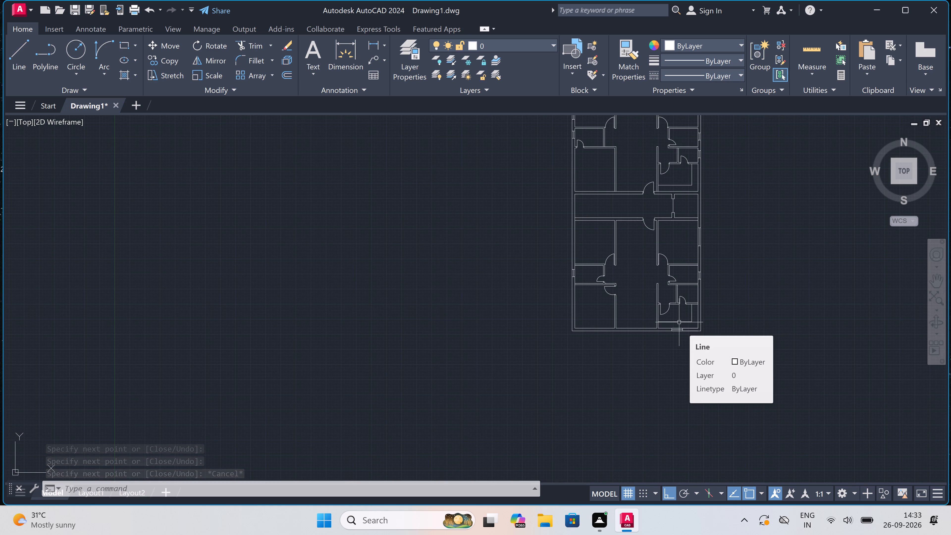
scroll(636, 318, "up", 2)
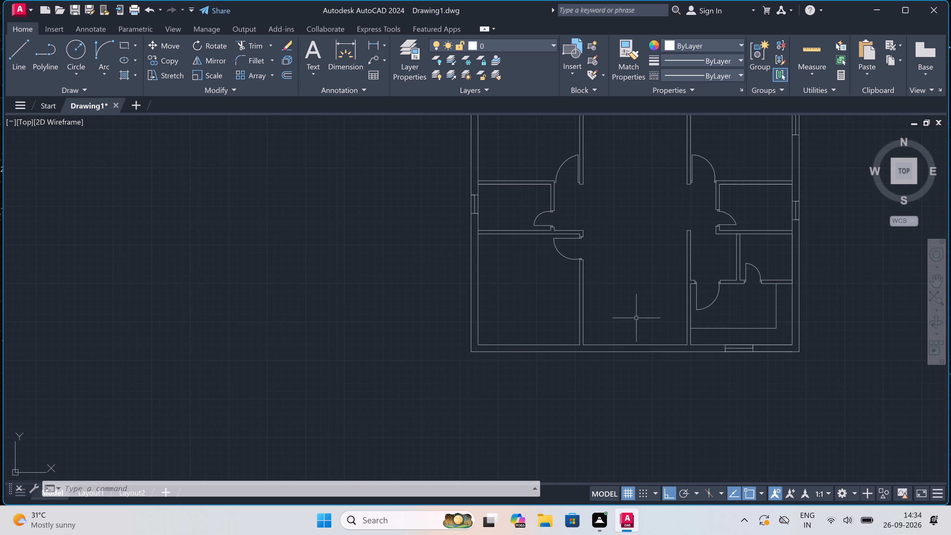
scroll(636, 318, "up", 2)
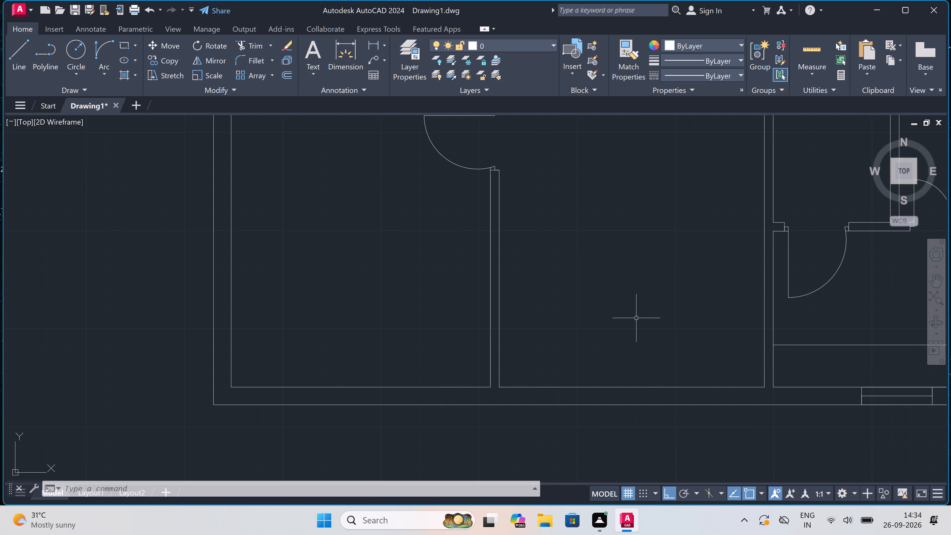
key("space")
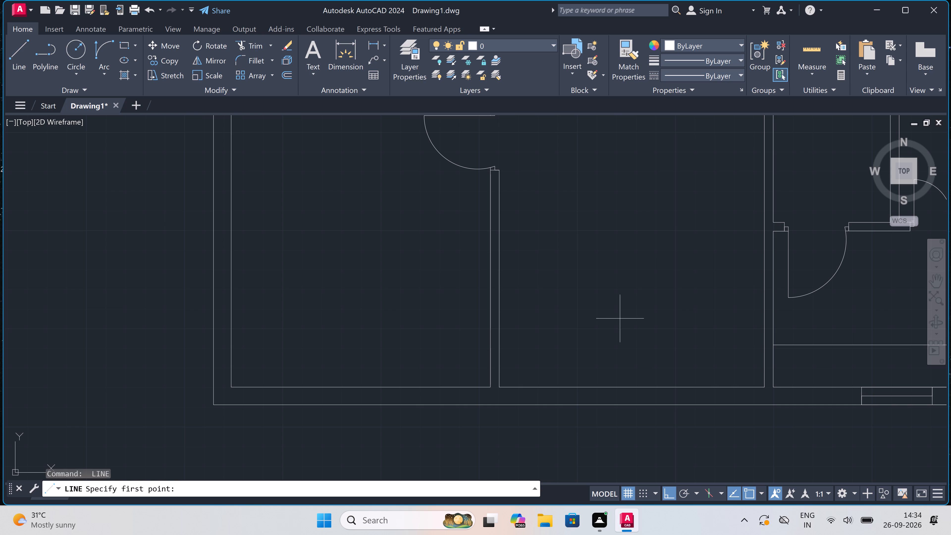
left_click(499, 325)
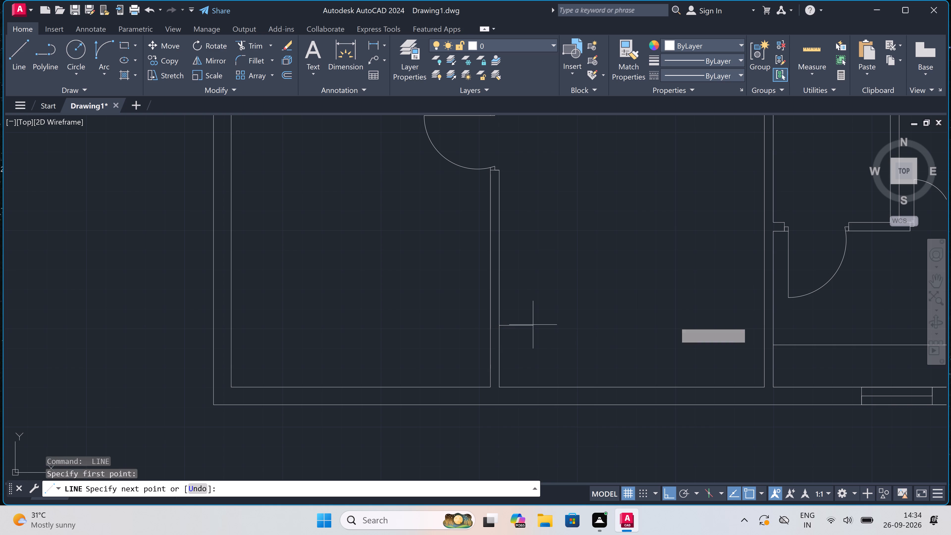
left_click(765, 324)
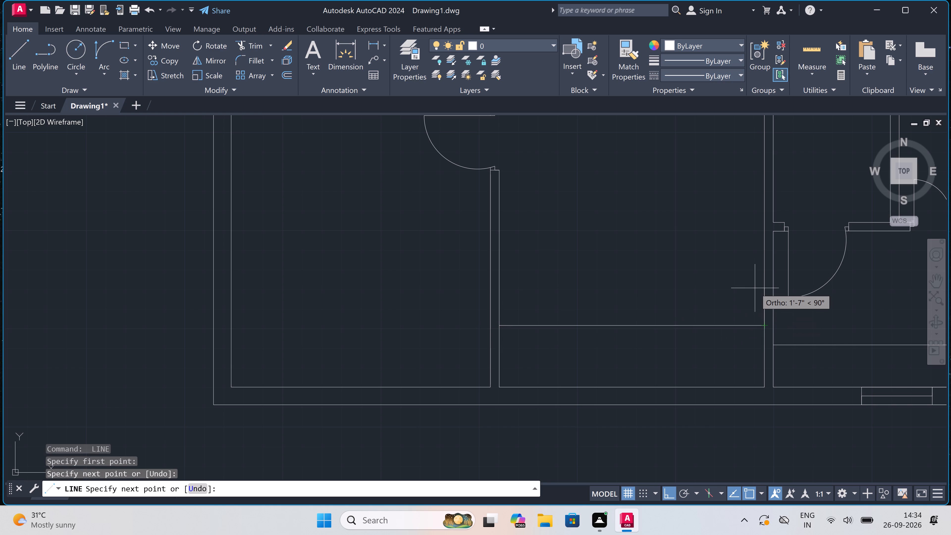
key("4")
type(".5")
type("\"")
key("space")
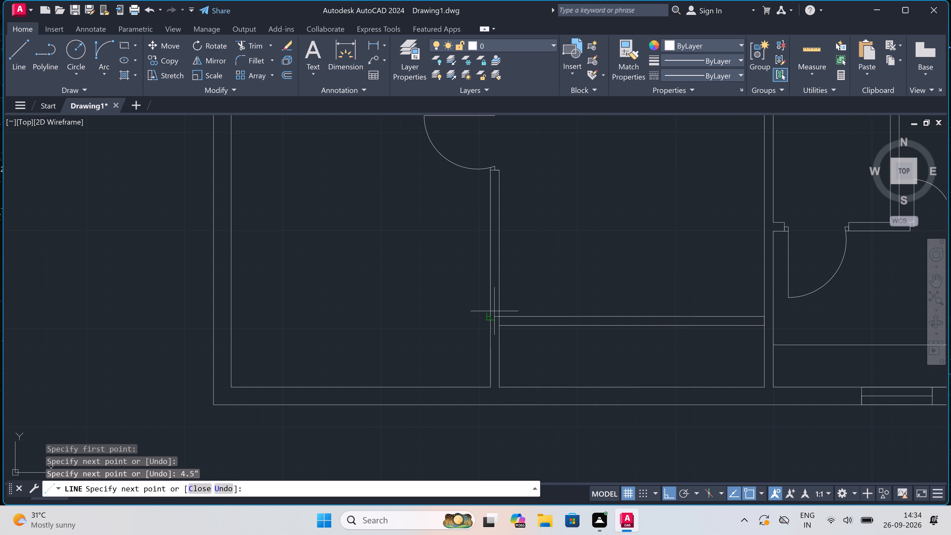
left_click_drag(497, 313, 499, 317)
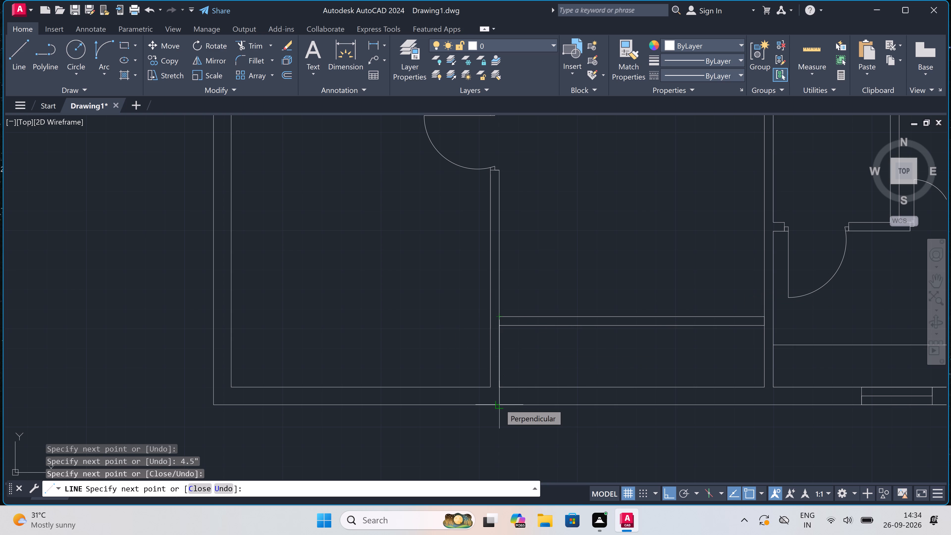
Draw end lines across the south outer wall in line with the hall's side walls and trim away the outer wall between them.
double_click(500, 404)
key("Escape")
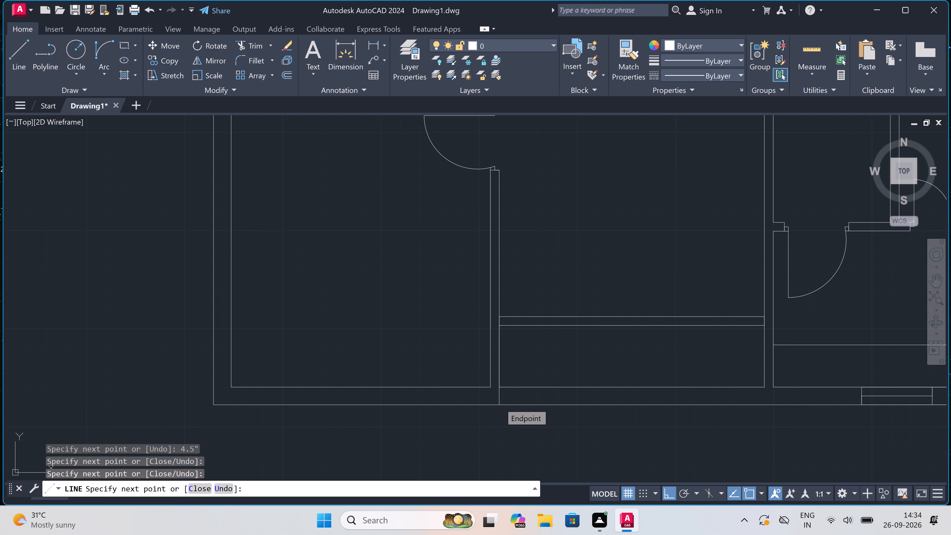
key("space")
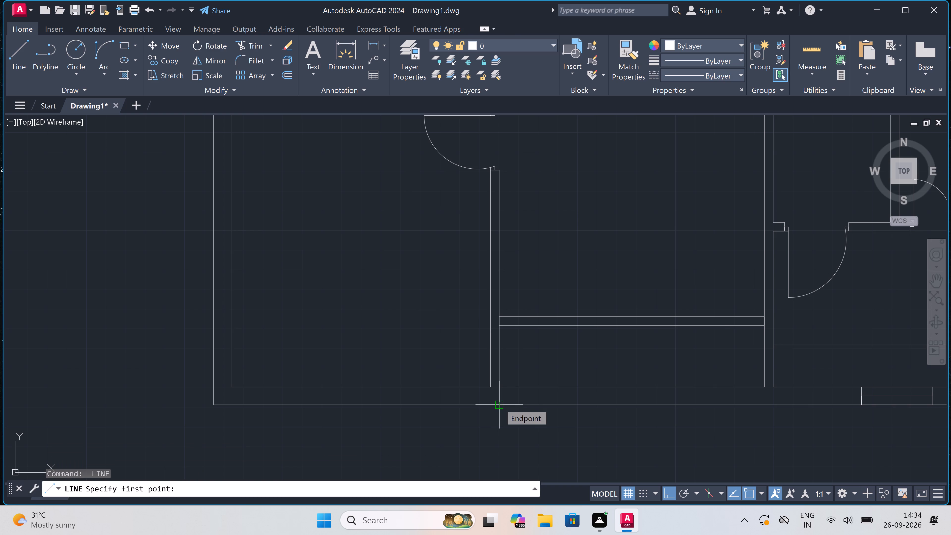
double_click(765, 388)
left_click(766, 407)
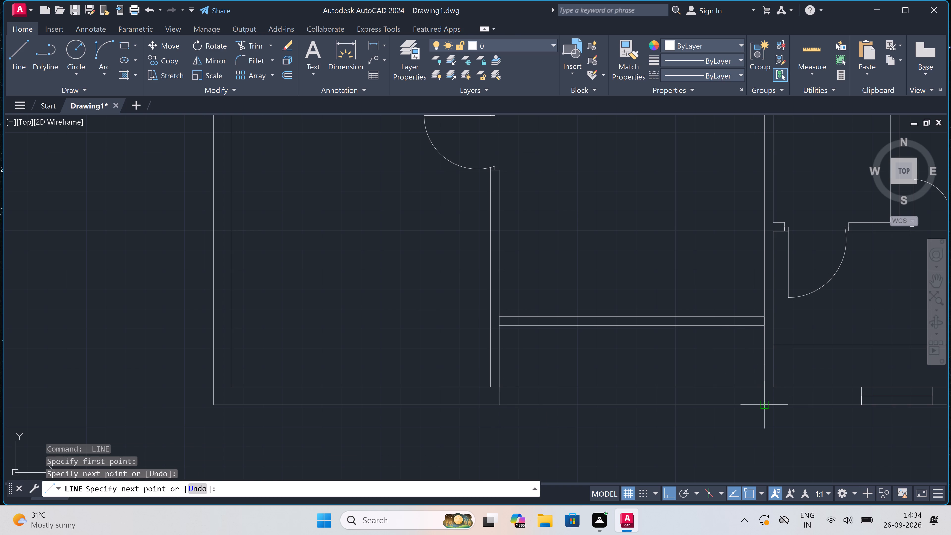
key("Escape")
type("tr")
key("space")
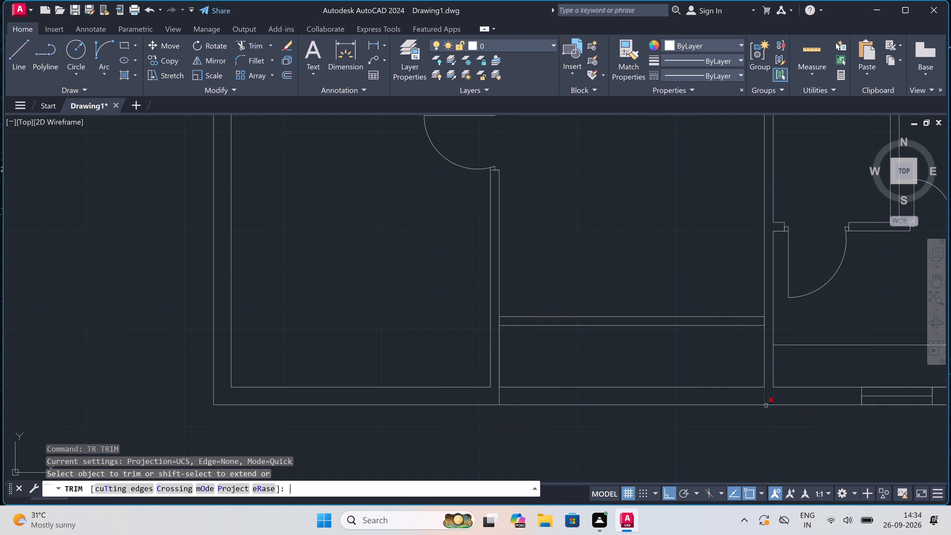
left_click(735, 381)
left_click(731, 450)
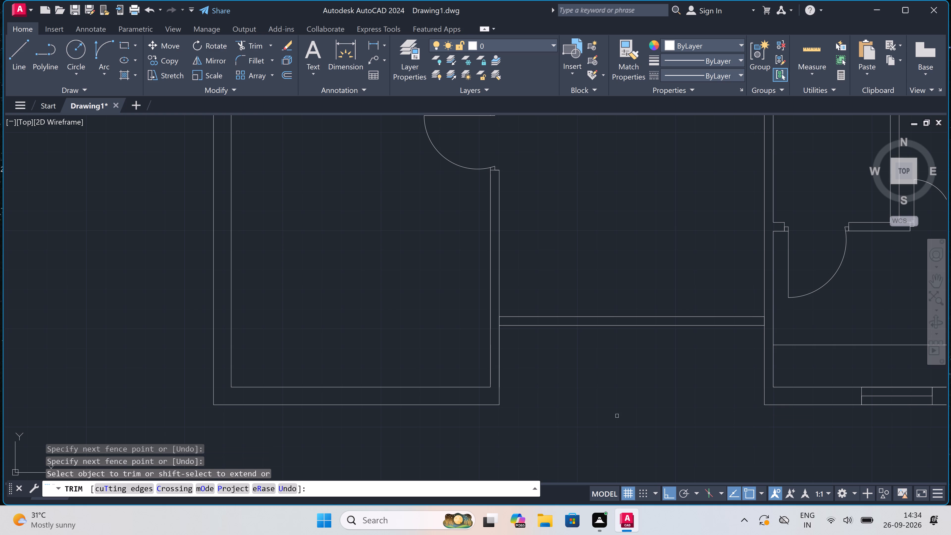
key("Escape")
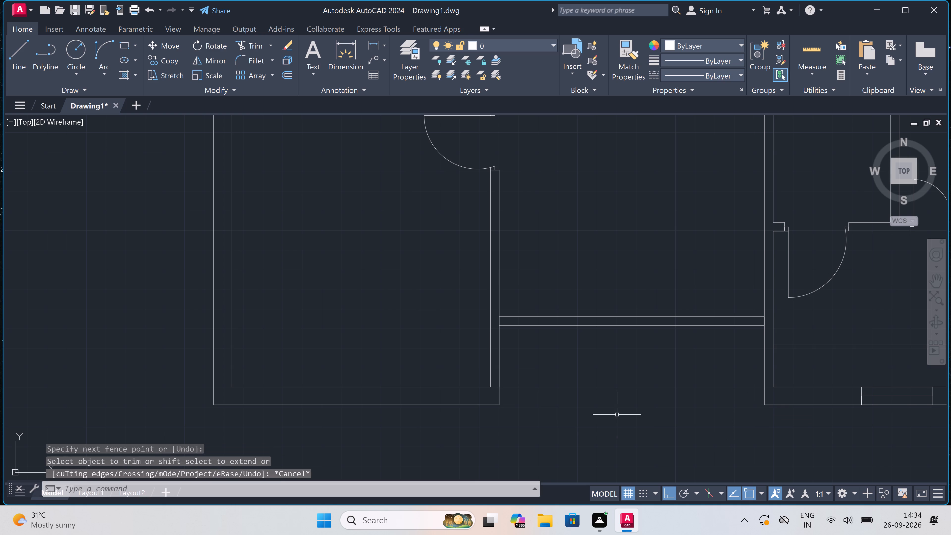
Cut an opening in the middle of the new hall wall with two end lines across it, trimming the wall lines between them.
scroll(616, 405, "down", 1)
scroll(640, 334, "up", 1)
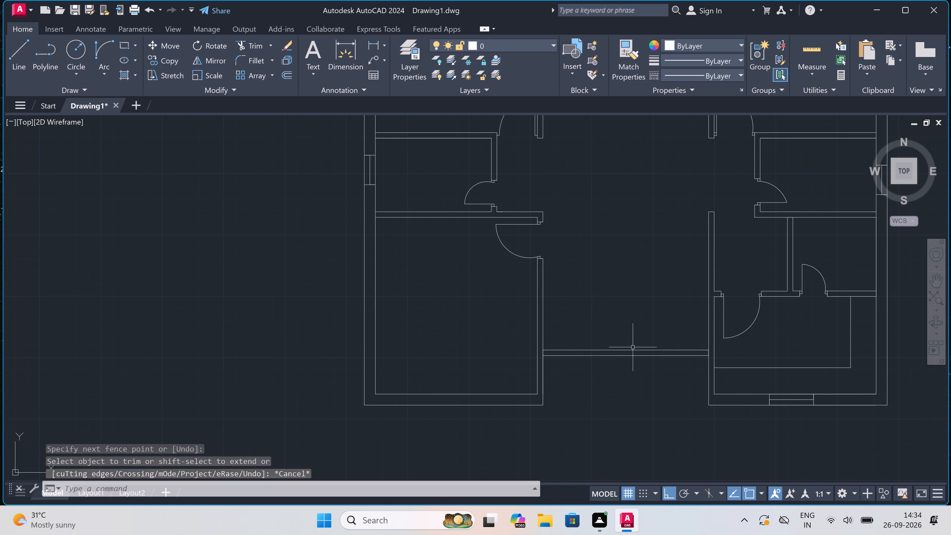
scroll(641, 332, "up", 1)
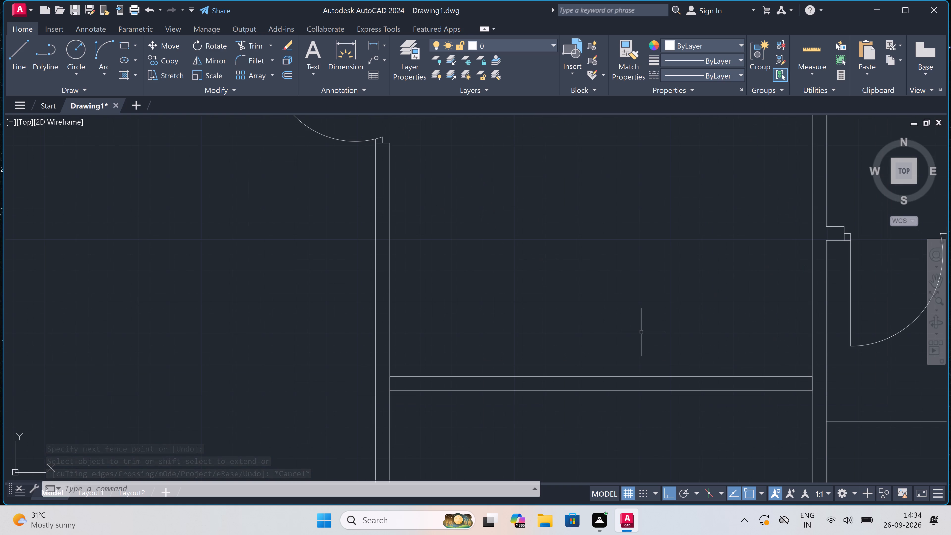
type("l")
key("space")
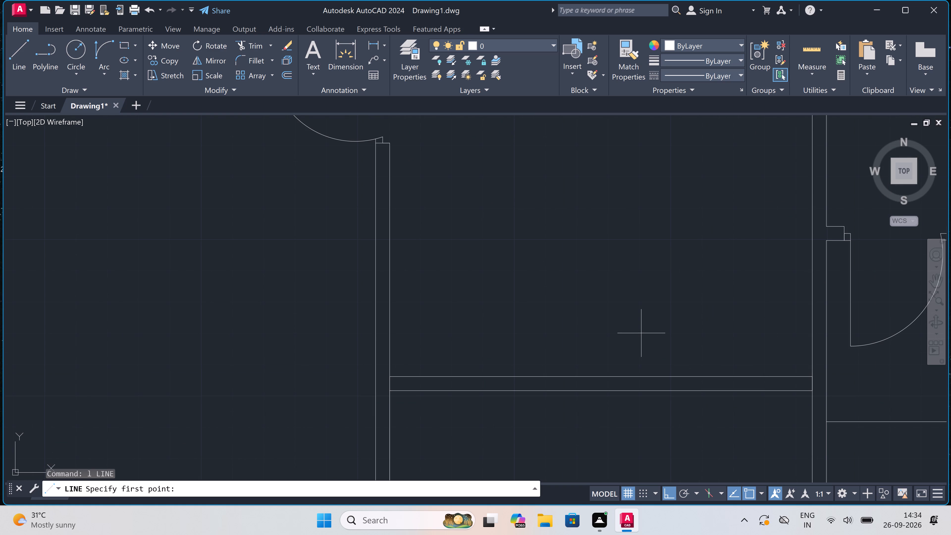
left_click(492, 376)
left_click(493, 391)
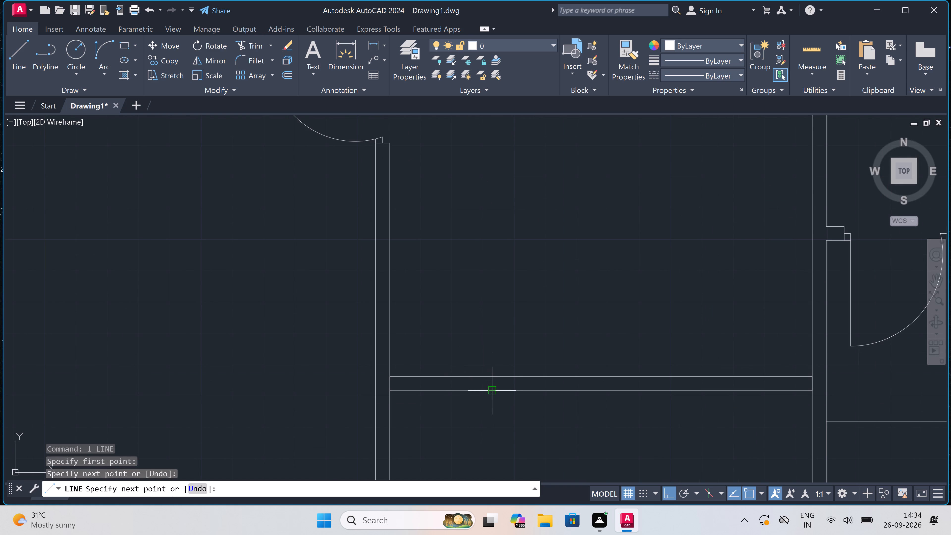
key("Escape")
key("space")
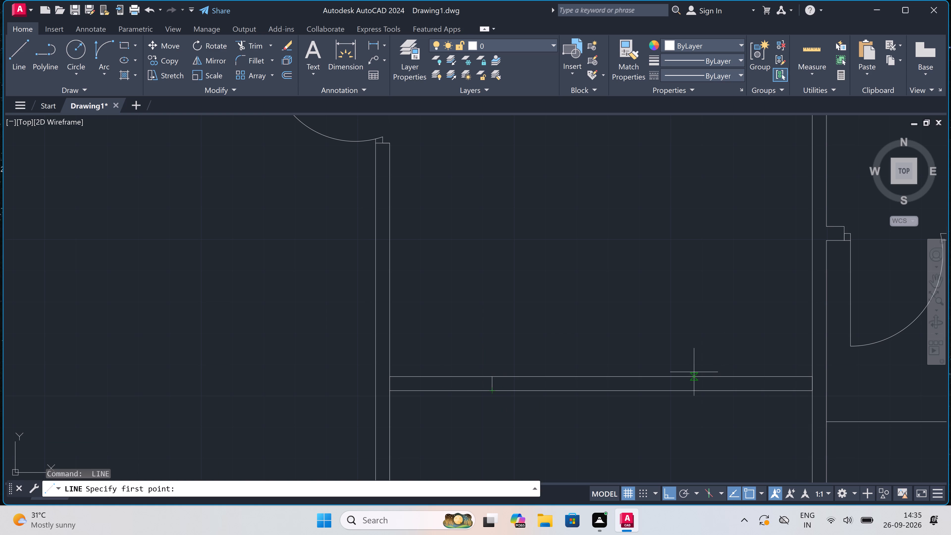
left_click(706, 376)
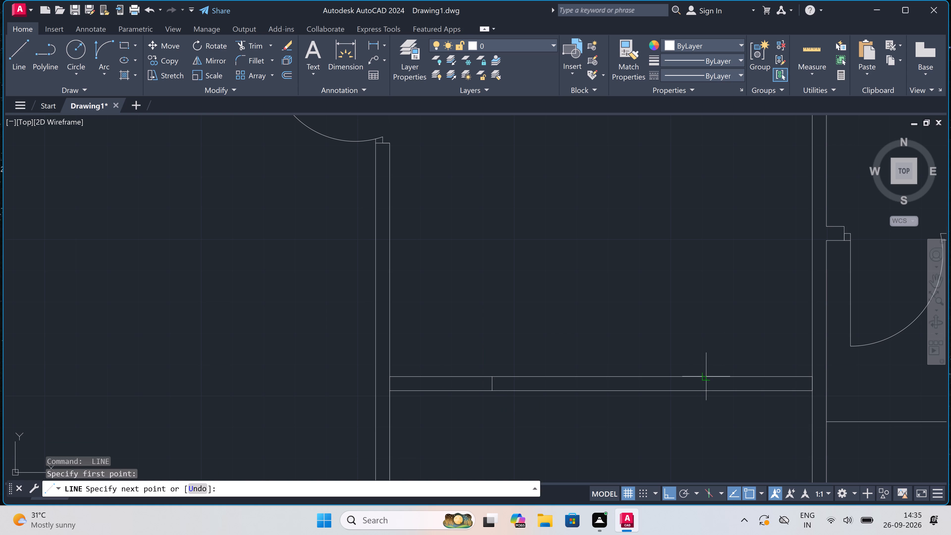
left_click(706, 392)
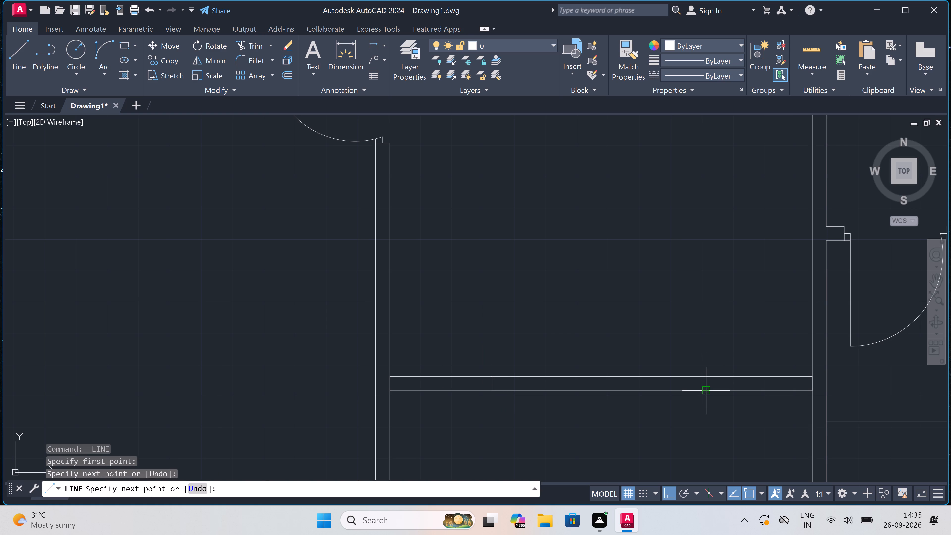
key("Escape")
type("tr")
key("space")
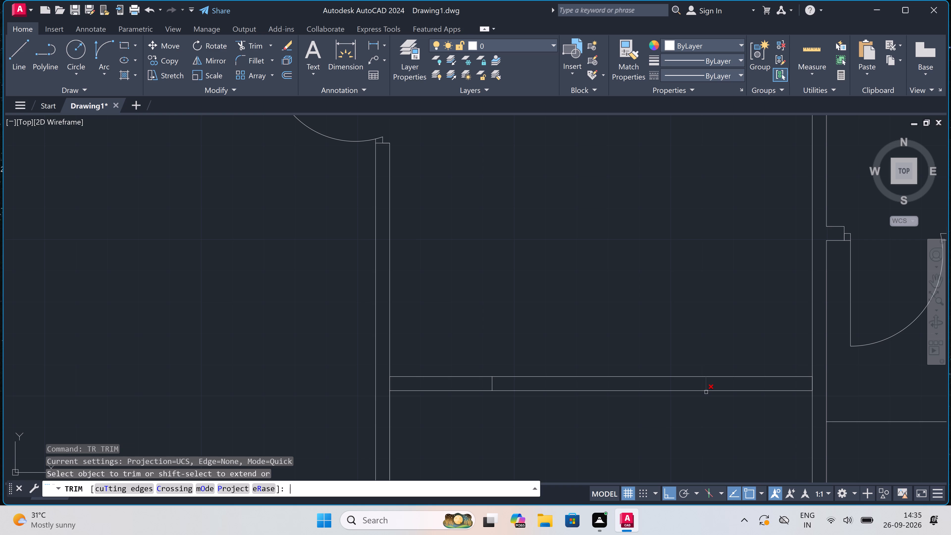
left_click_drag(649, 360, 649, 362)
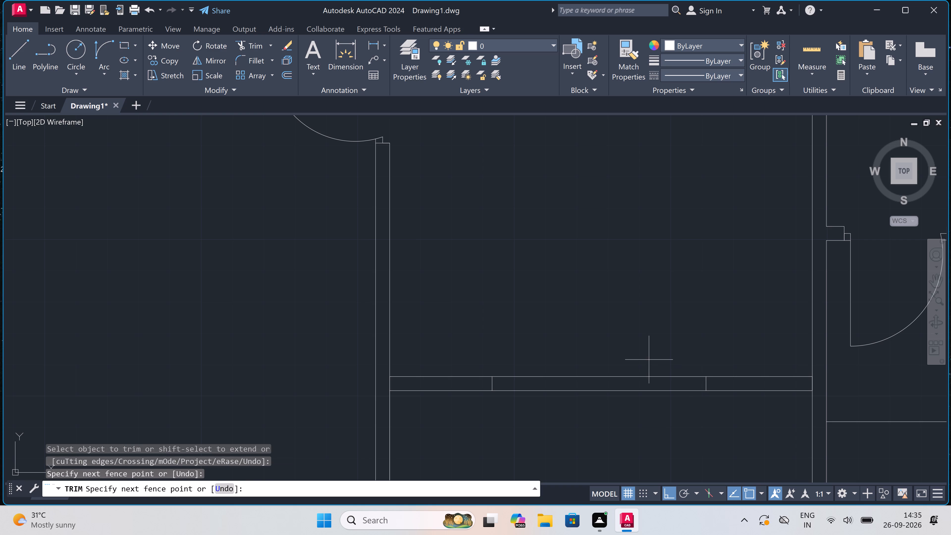
left_click(658, 434)
Trim the hall's side wall lines where the two remaining wall stubs meet them, on the west and east sides.
scroll(633, 397, "down", 3)
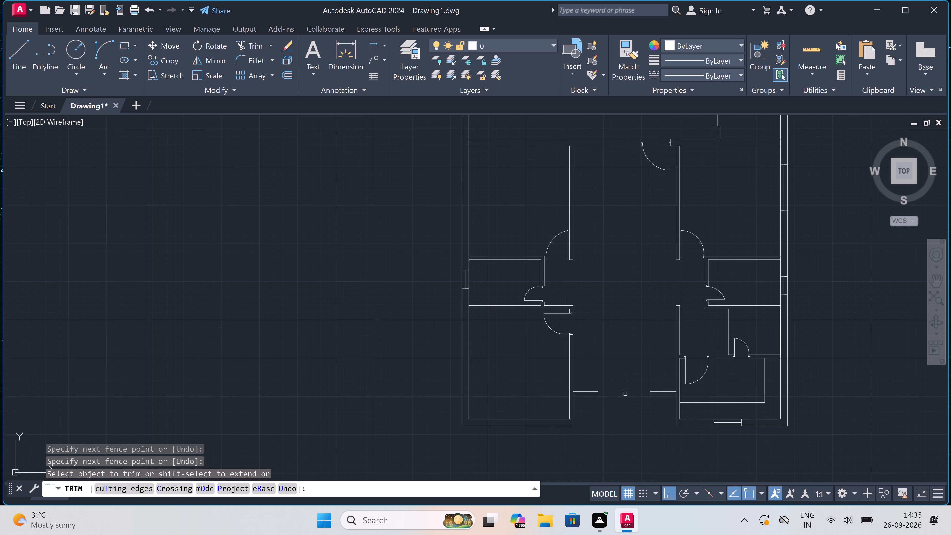
scroll(569, 399, "up", 3)
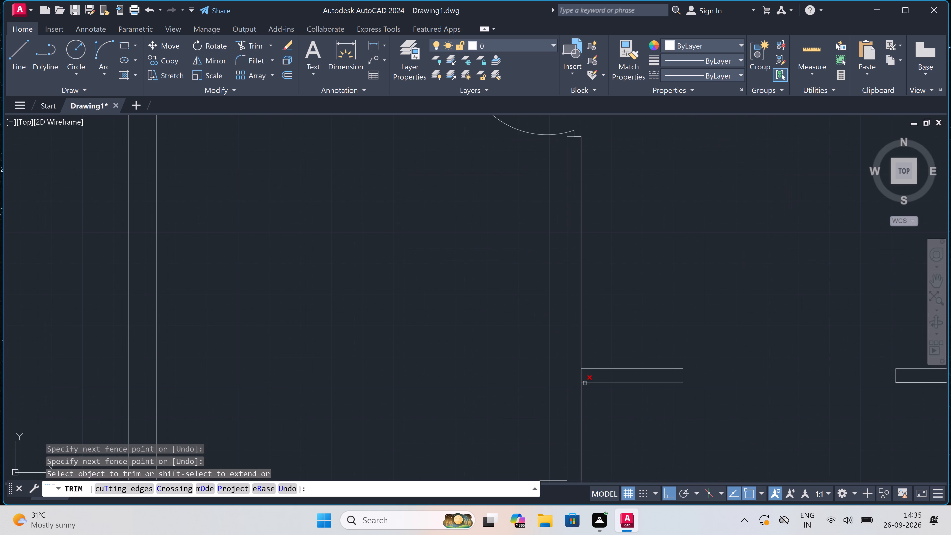
scroll(583, 381, "up", 2)
left_click(577, 374)
triple_click(577, 374)
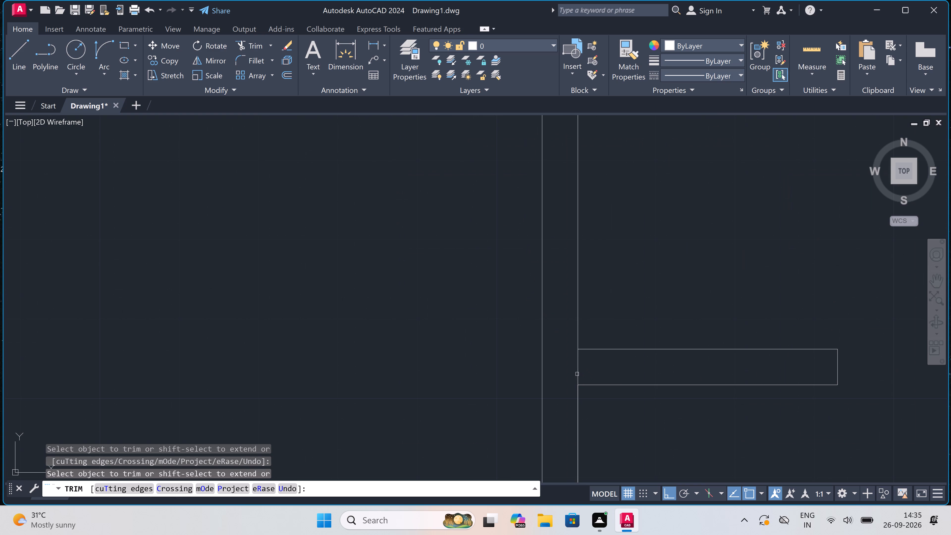
scroll(578, 373, "down", 5)
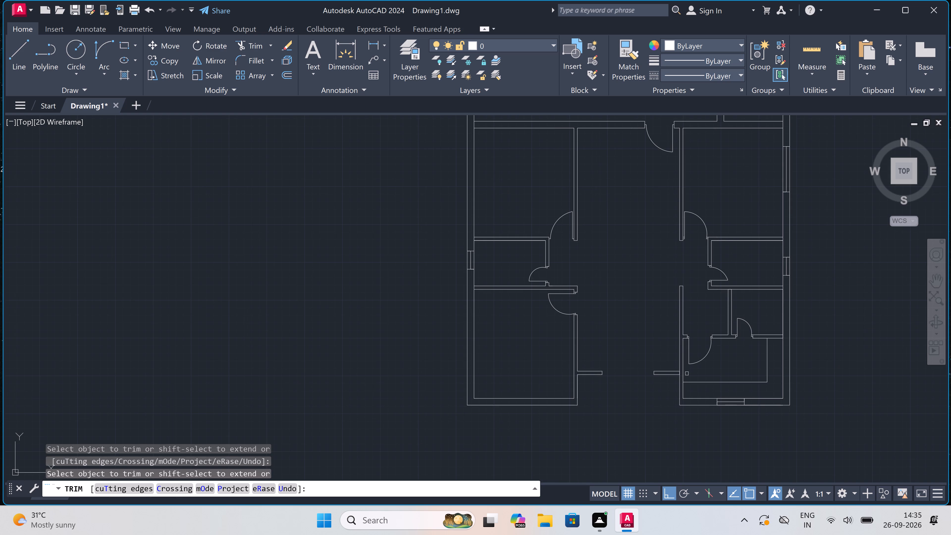
scroll(687, 374, "up", 2)
scroll(665, 373, "up", 2)
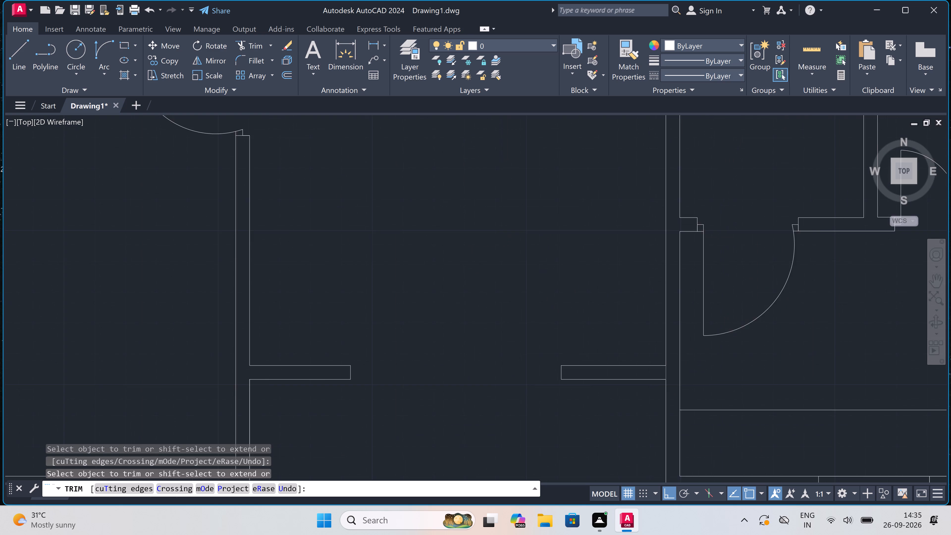
triple_click(665, 368)
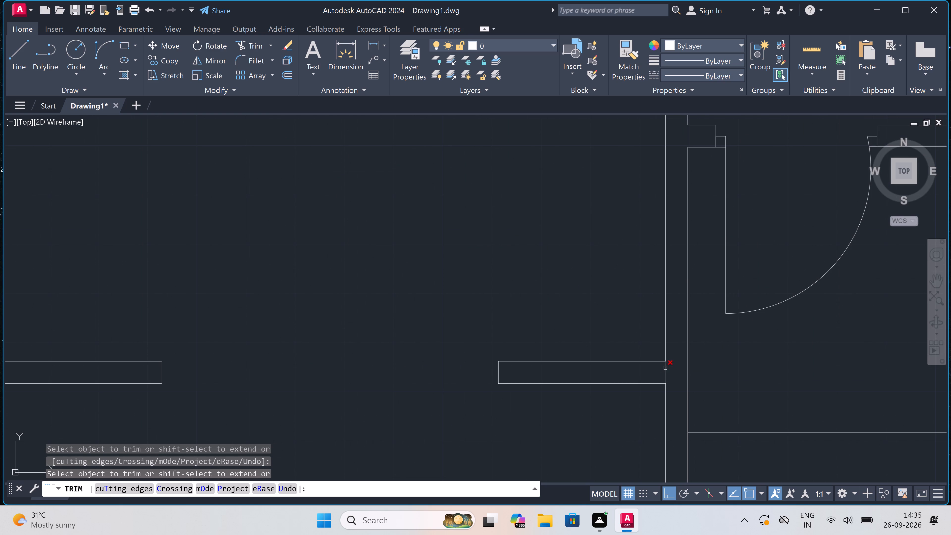
left_click(665, 368)
left_click(664, 368)
Examine the whole floor plan and the north end of the northern unit's central hall.
scroll(607, 392, "down", 2)
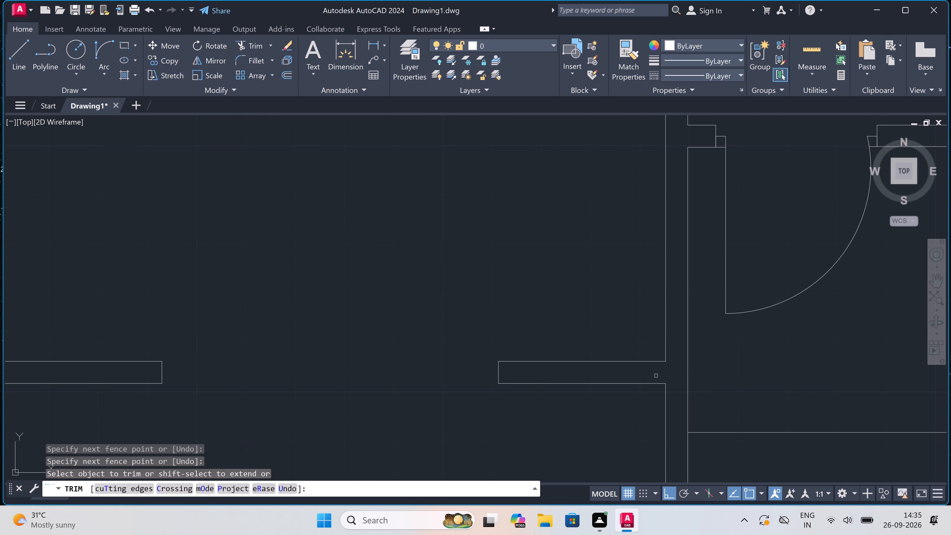
scroll(607, 392, "down", 6)
scroll(589, 359, "up", 1)
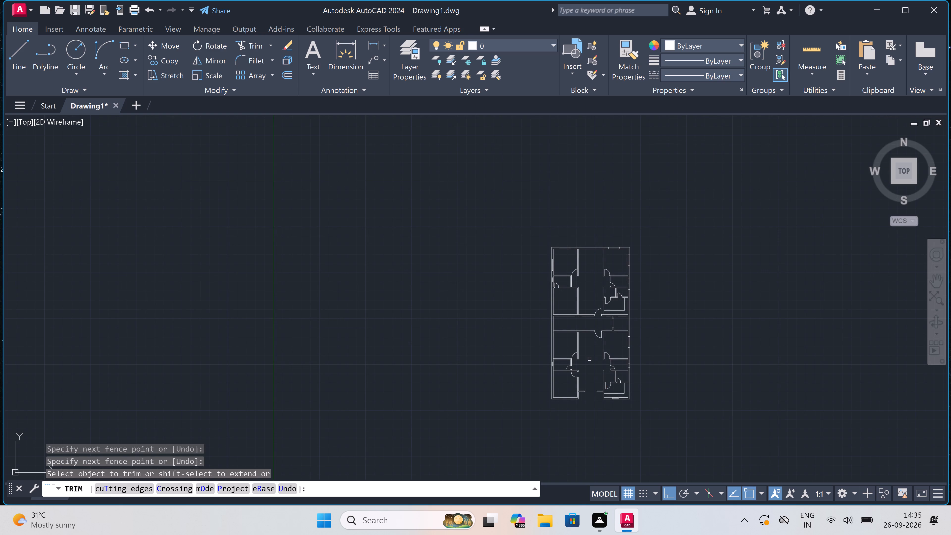
scroll(590, 358, "down", 2)
scroll(594, 277, "up", 3)
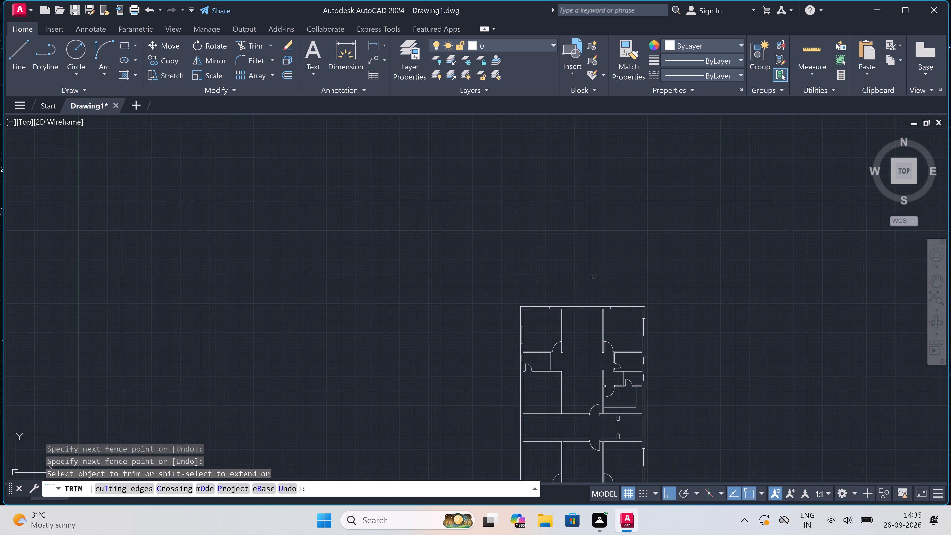
scroll(542, 387, "up", 1)
scroll(596, 319, "up", 1)
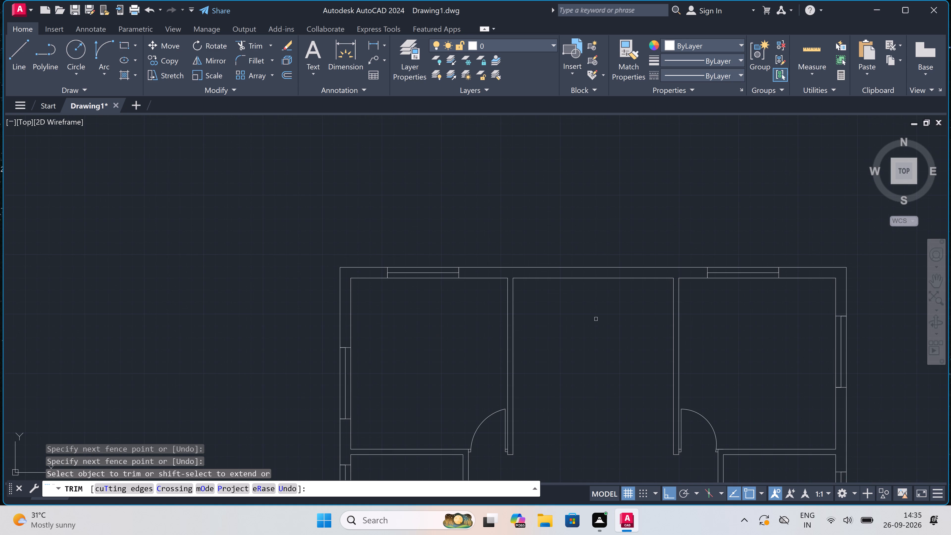
Draw a 4.5" thick wall across the northern unit's hall between its side walls, a short distance south of the north outer wall.
key("Escape")
type("l")
key("space")
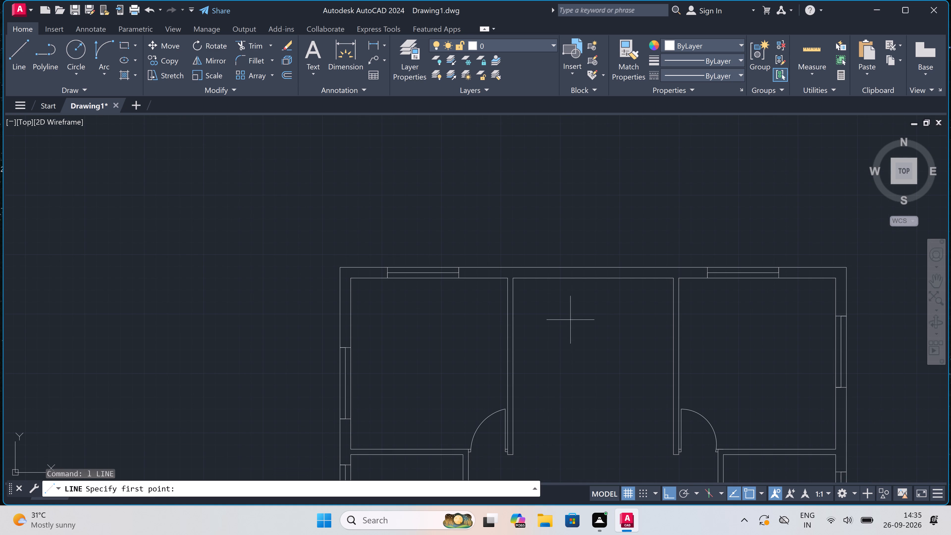
left_click(514, 320)
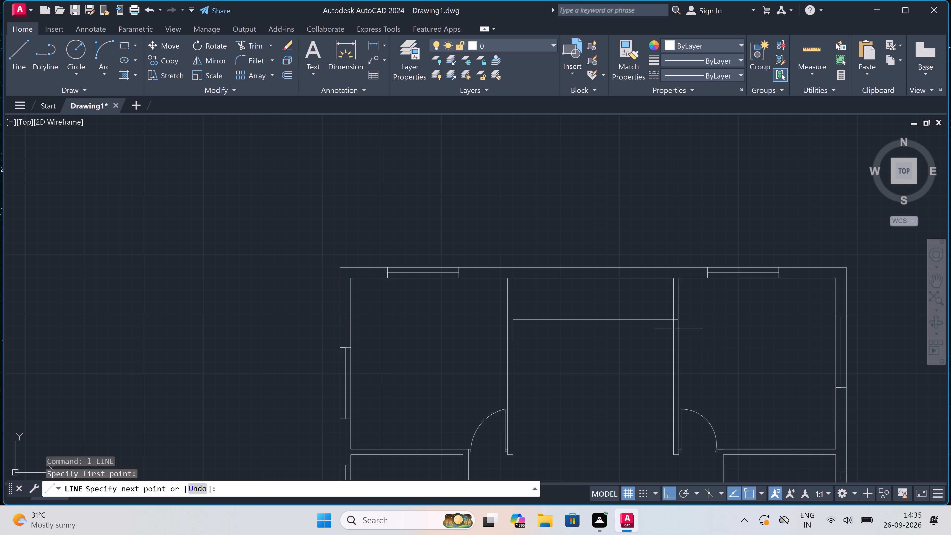
left_click_drag(675, 321, 675, 325)
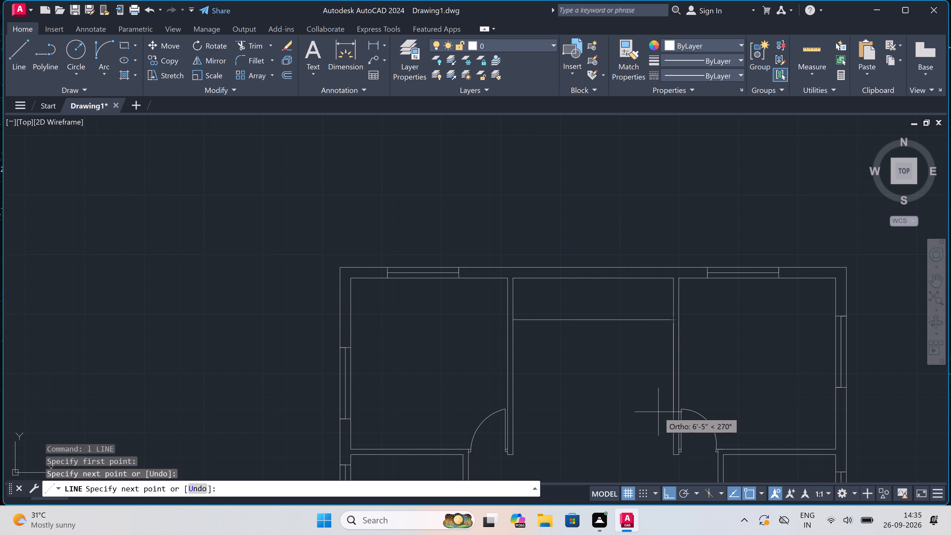
key("4")
type(".5")
type("\"")
key("space")
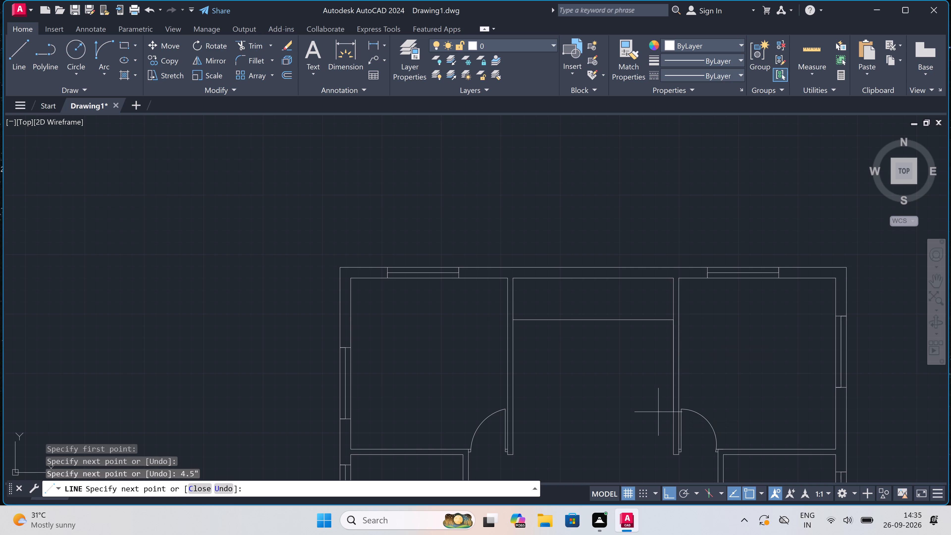
left_click(512, 327)
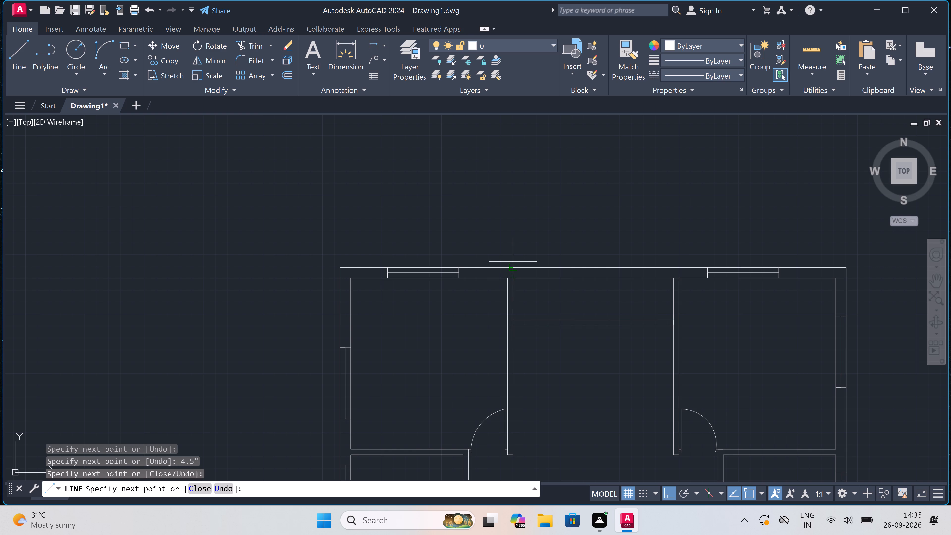
Draw end lines across the north outer wall in line with the hall's side walls and trim away the outer wall between them.
left_click(512, 266)
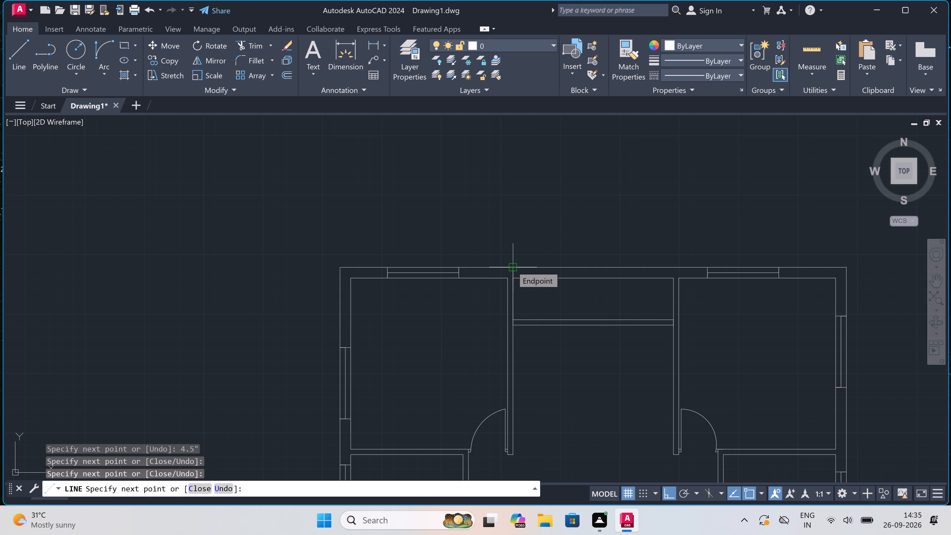
key("Escape")
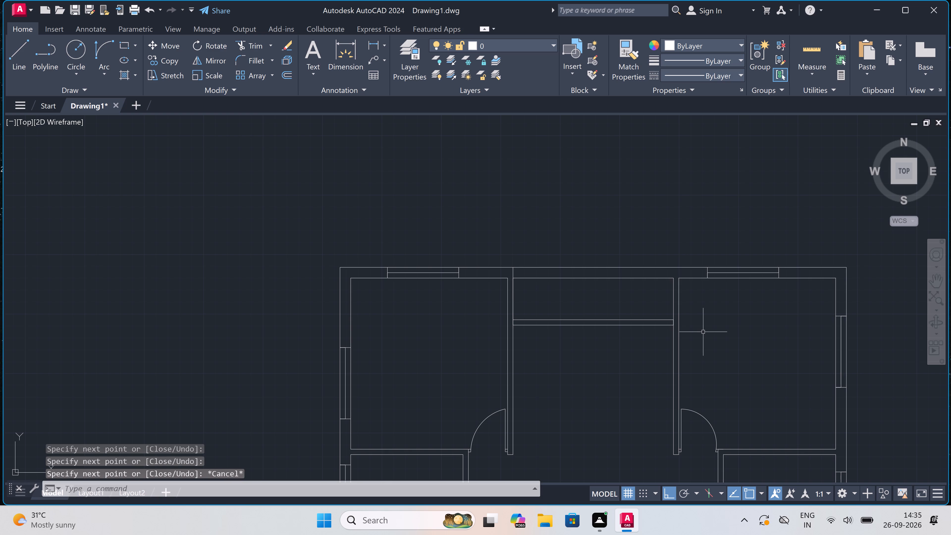
key("space")
double_click(674, 276)
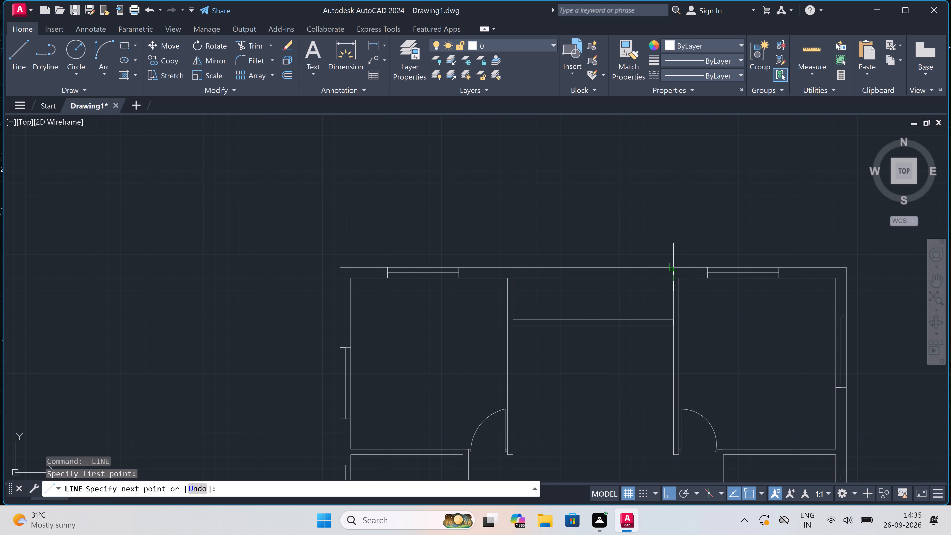
double_click(674, 261)
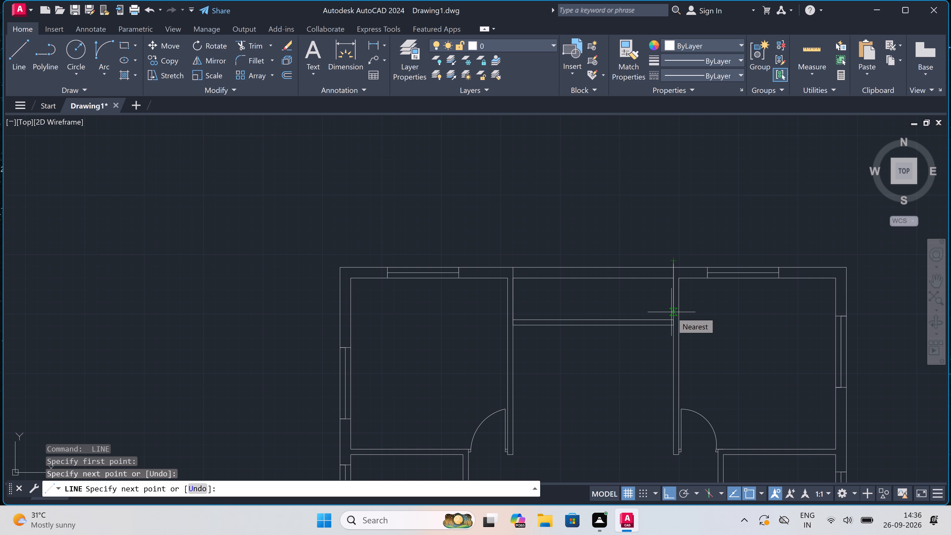
key("ctrl+z")
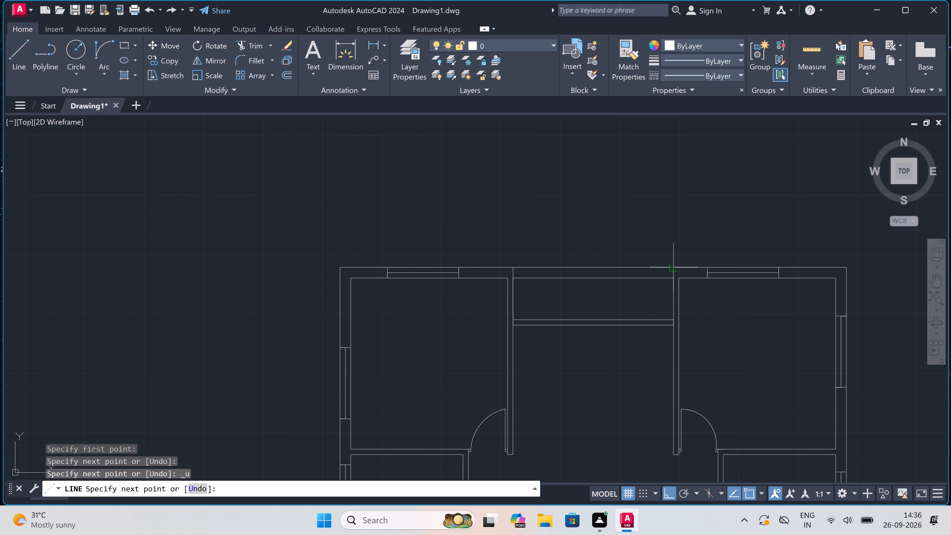
left_click(673, 267)
key("Escape")
type("tr")
key("space")
left_click(639, 250)
left_click_drag(632, 304, 632, 301)
key("Escape")
Cut an opening in the middle of the new northern hall wall with two end lines across it, trimming the wall lines between them.
scroll(625, 249, "down", 4)
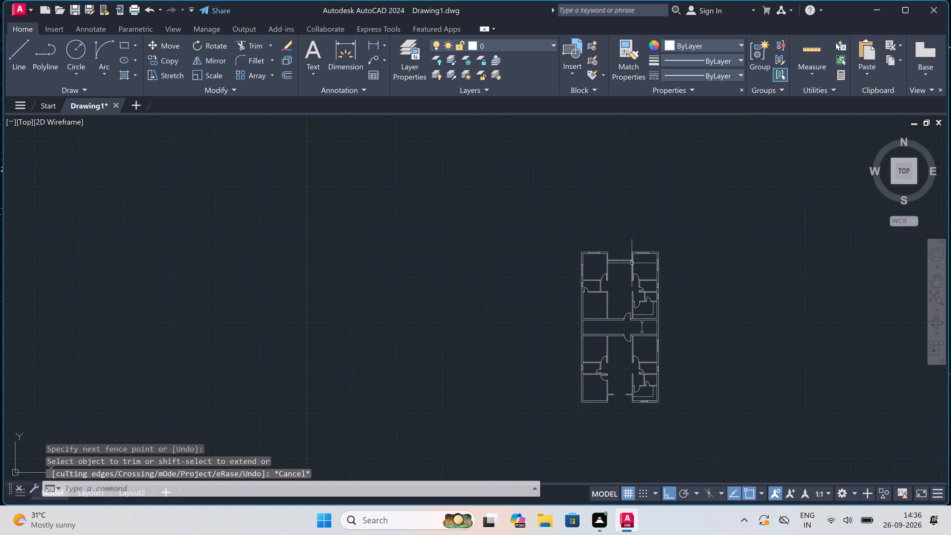
scroll(618, 253, "up", 4)
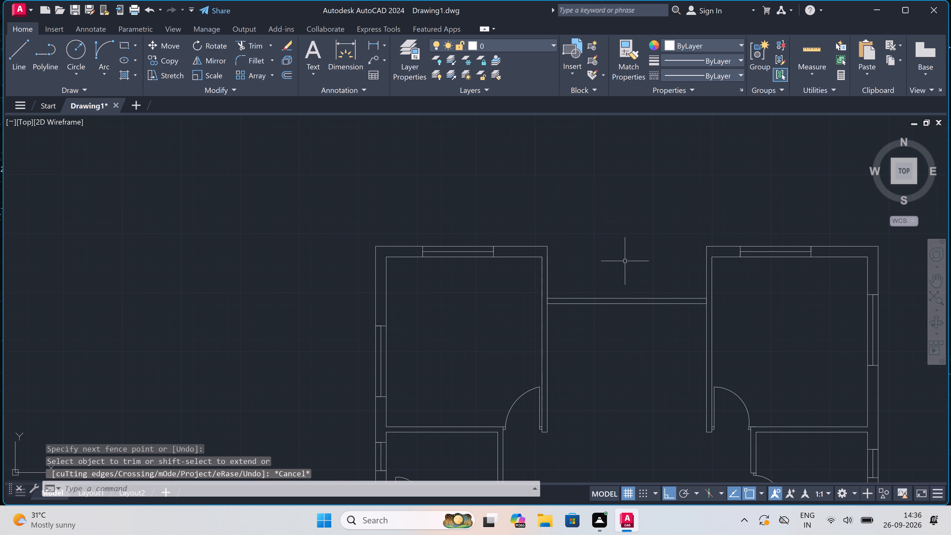
key("l")
key("space")
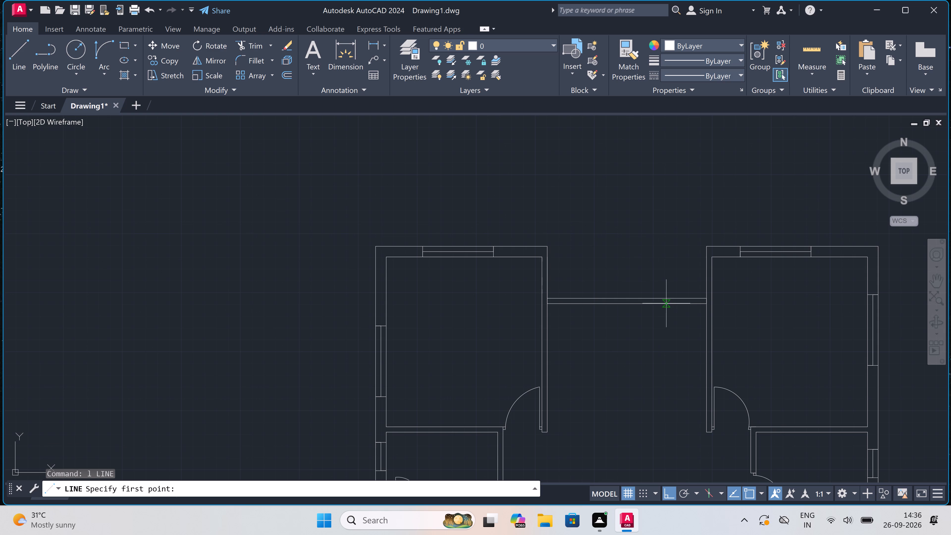
scroll(663, 299, "up", 1)
left_click(663, 298)
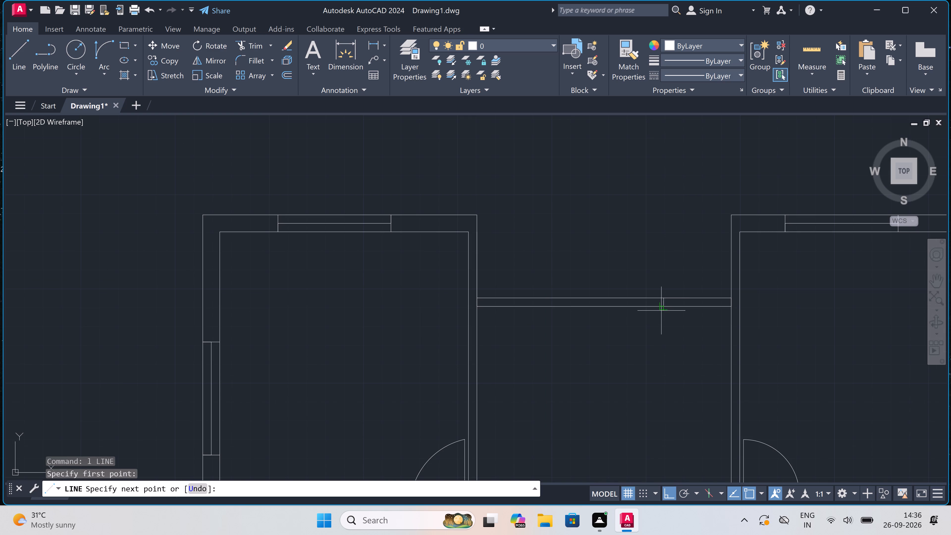
left_click(661, 308)
key("Escape")
key("space")
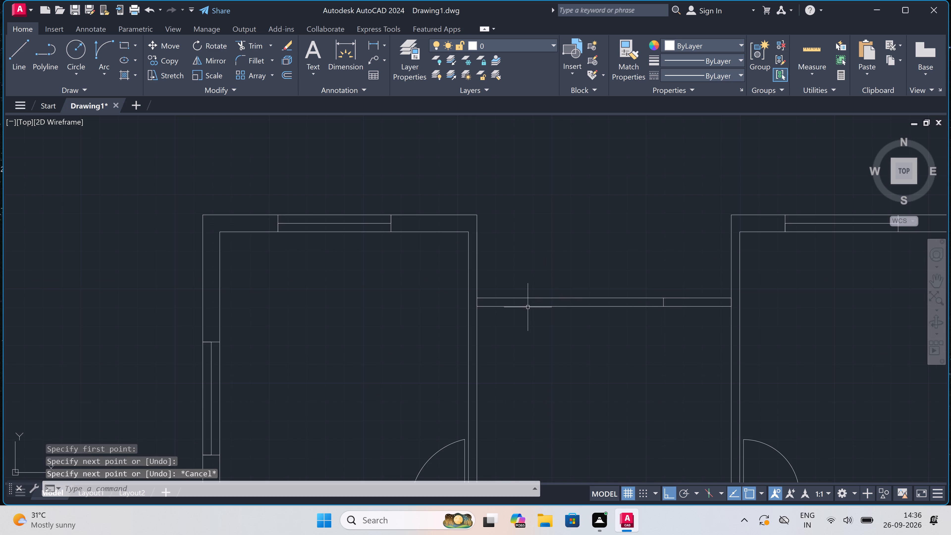
left_click(538, 297)
left_click(538, 307)
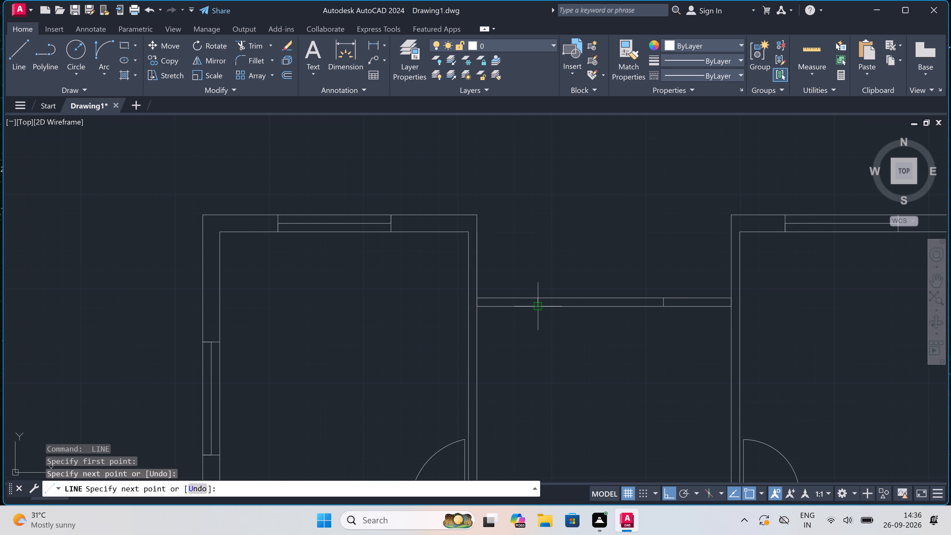
key("Escape")
key("t")
key("r")
key("space")
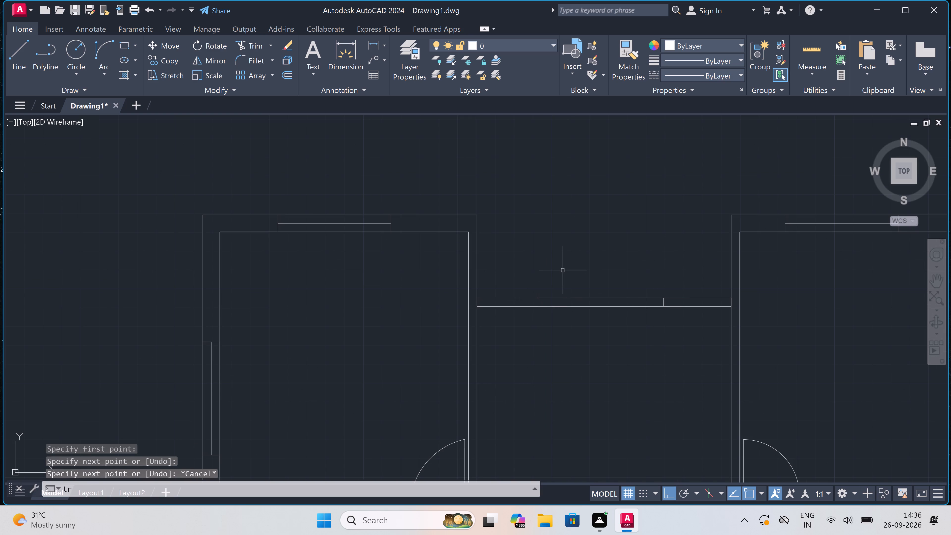
left_click(585, 270)
left_click(599, 370)
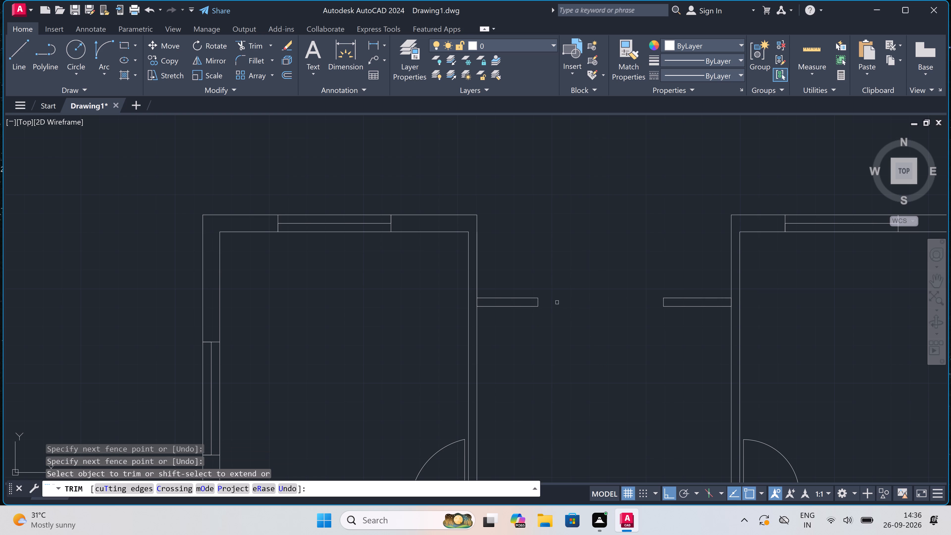
Trim the northern hall's side wall lines where the two remaining wall stubs meet them, on the west and east sides.
scroll(471, 306, "up", 2)
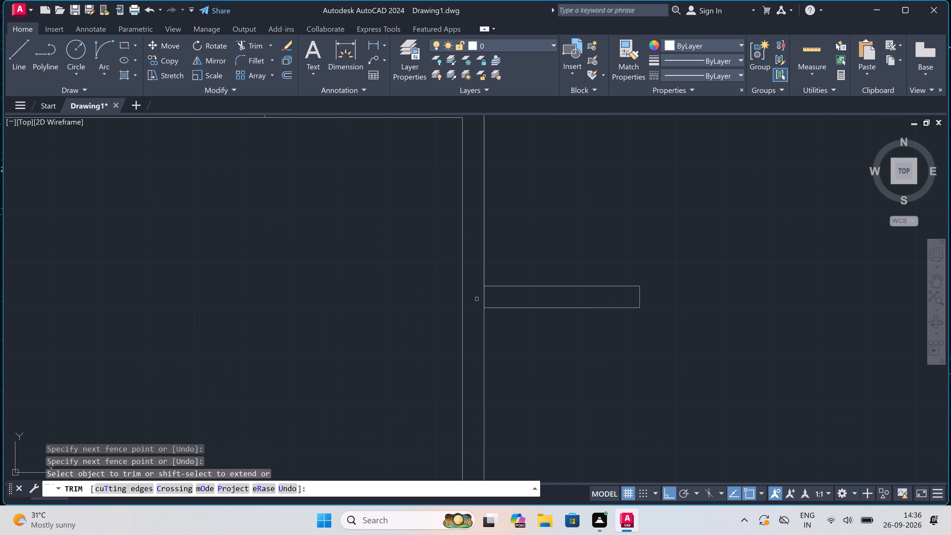
double_click(478, 296)
triple_click(496, 295)
scroll(496, 295, "down", 4)
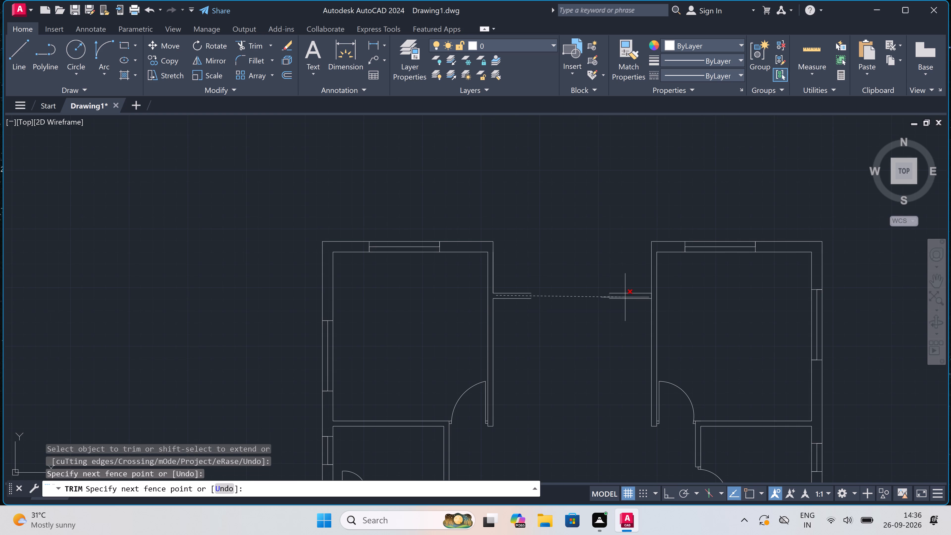
scroll(483, 298, "up", 5)
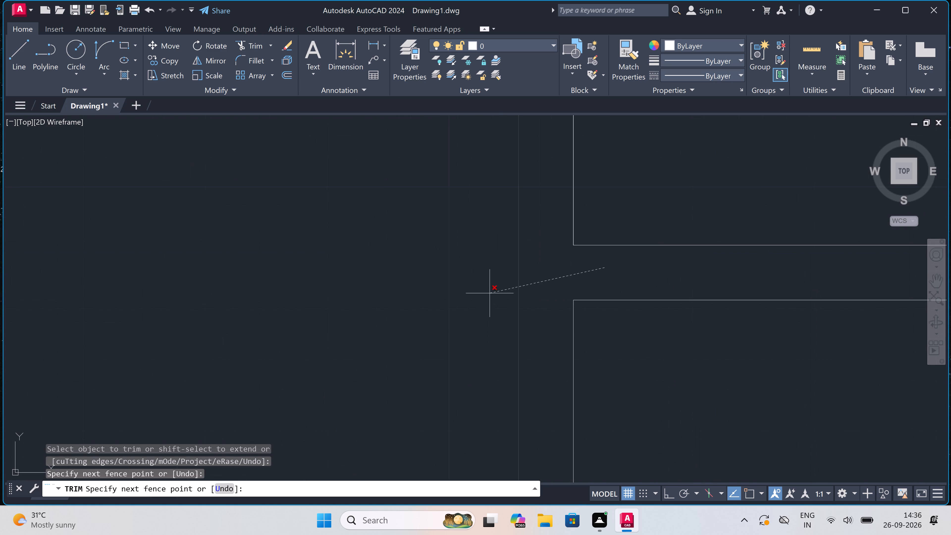
left_click(578, 274)
scroll(578, 274, "down", 4)
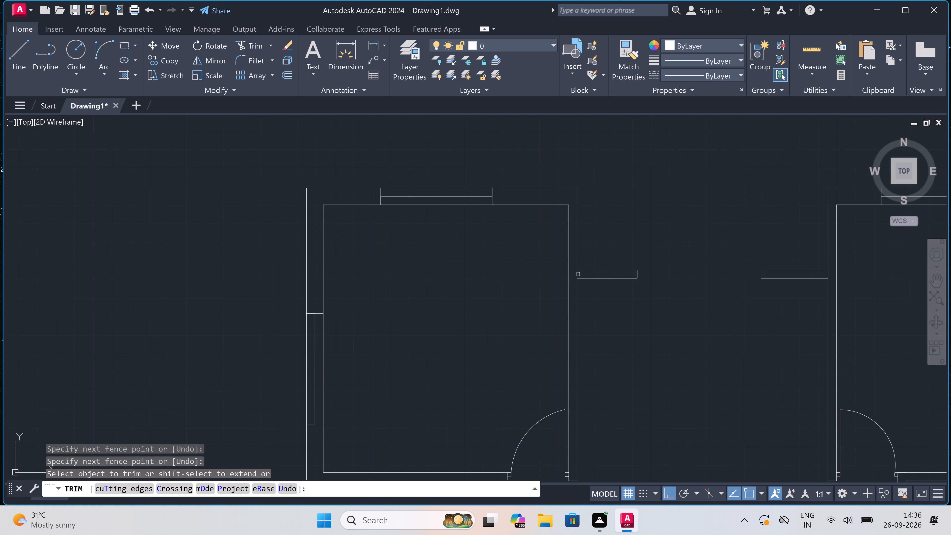
scroll(839, 269, "up", 2)
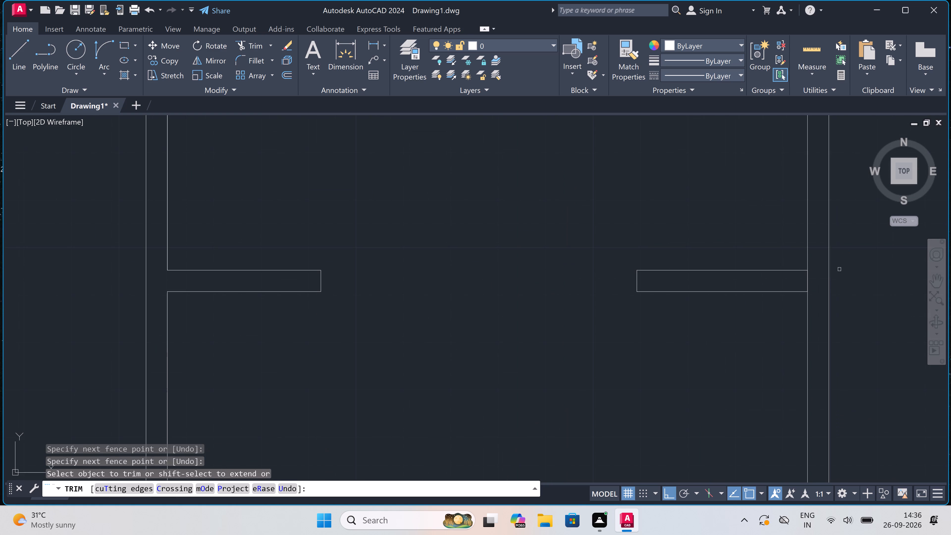
scroll(827, 280, "up", 2)
left_click(816, 279)
left_click(725, 285)
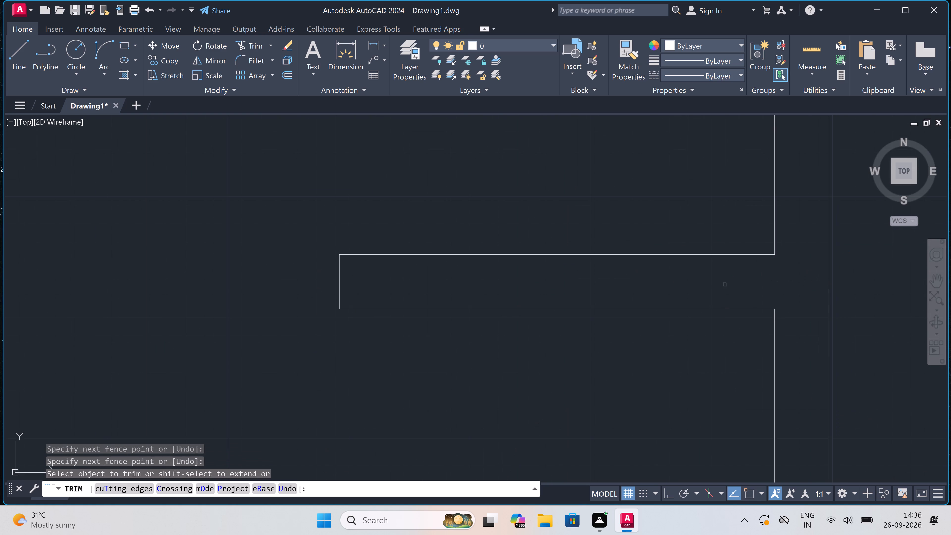
key("Escape")
Mark a door opening with two lines across the northern unit's southwest room's north wall, at its hall corner and in line with the small room's east partition.
scroll(652, 262, "down", 5)
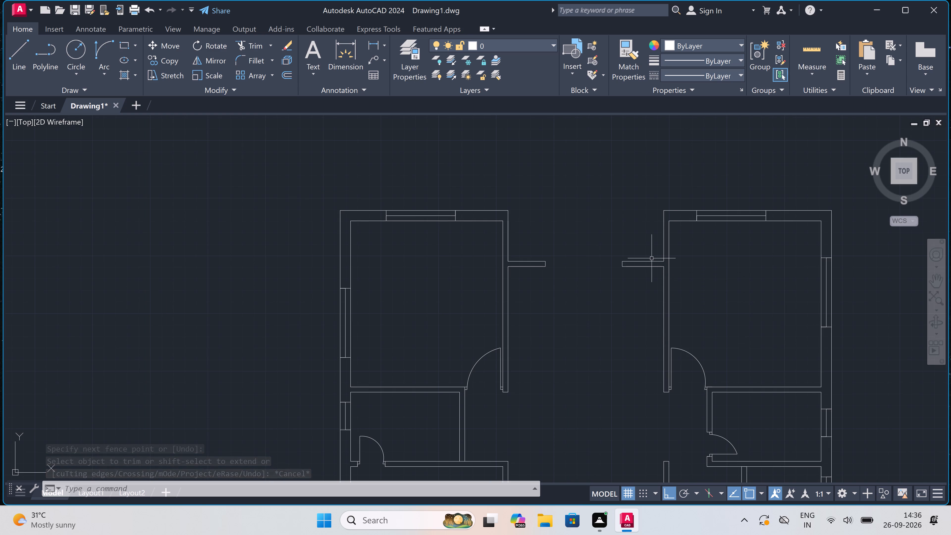
scroll(630, 243, "down", 1)
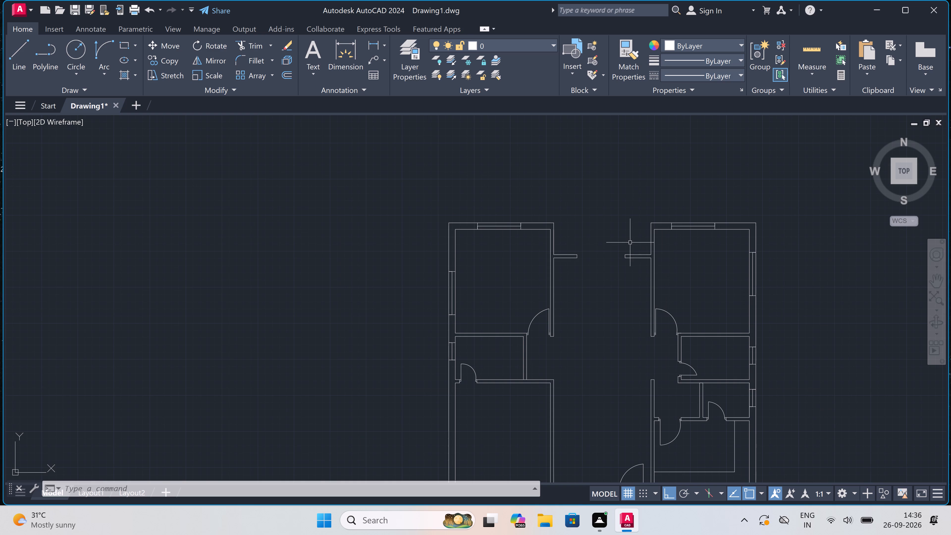
scroll(630, 242, "down", 2)
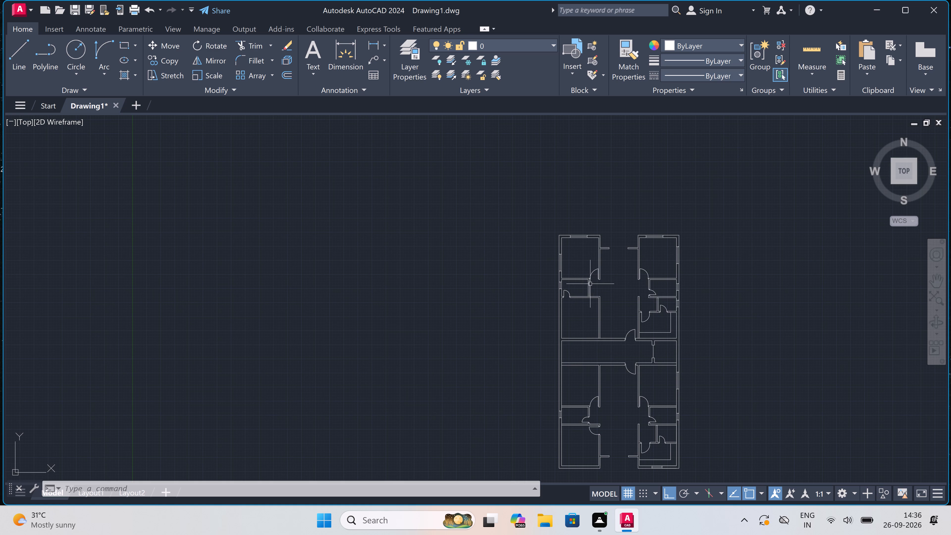
scroll(591, 284, "up", 2)
scroll(604, 308, "up", 2)
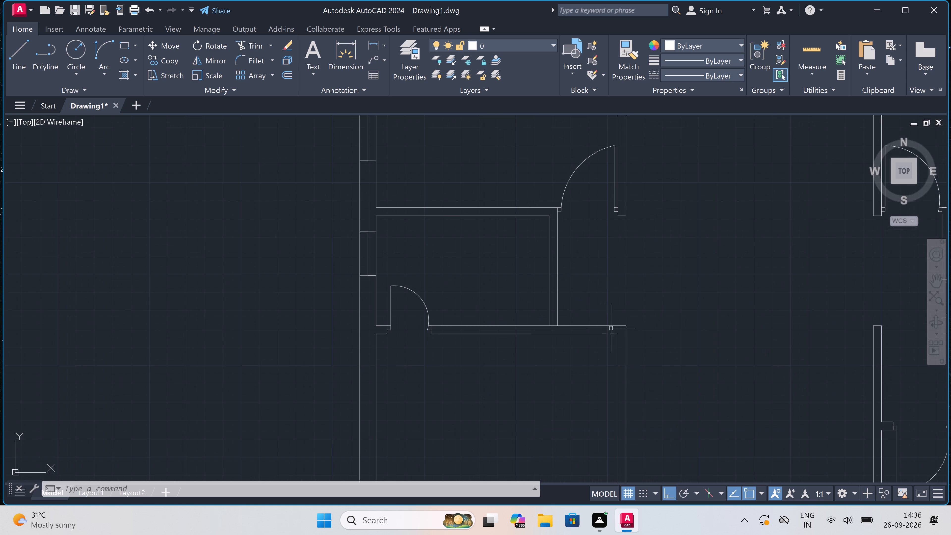
scroll(615, 334, "up", 2)
key("l")
key("space")
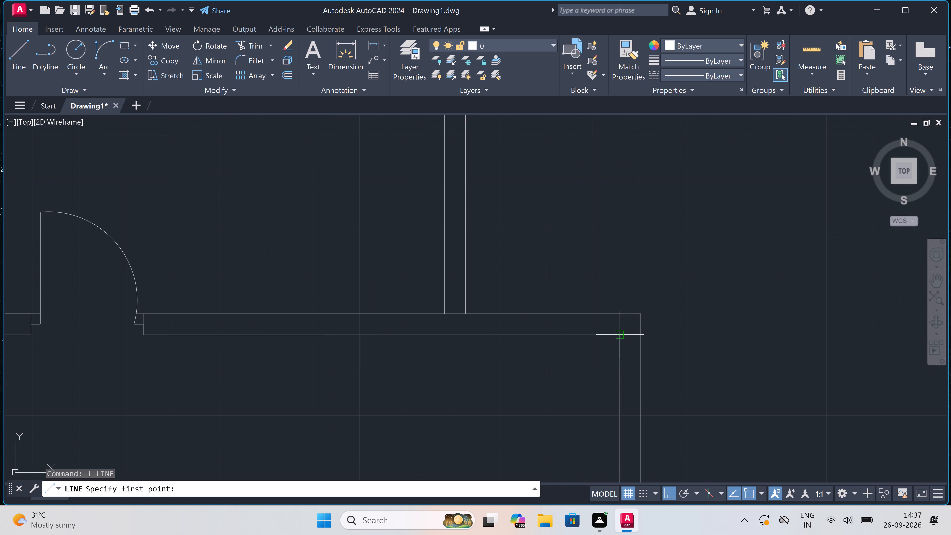
left_click(616, 333)
left_click(619, 310)
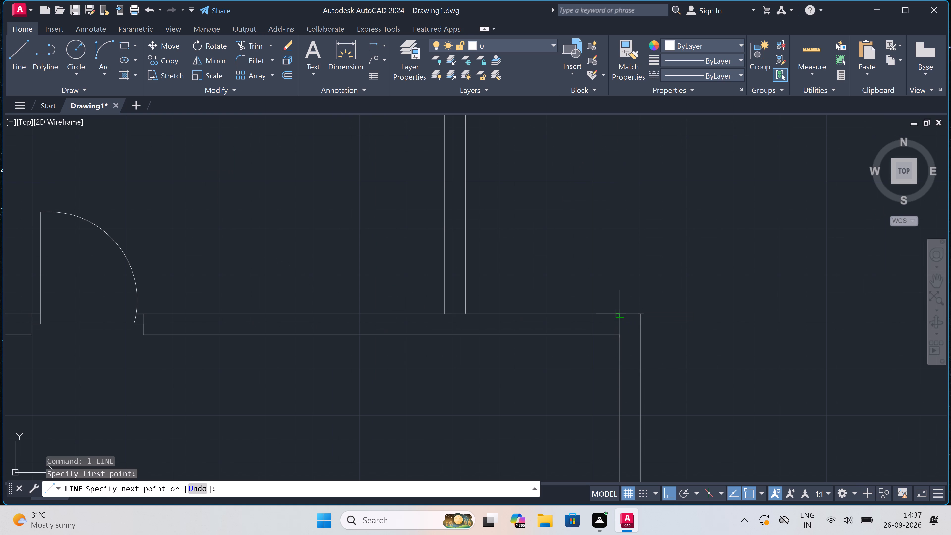
key("Escape")
key("space")
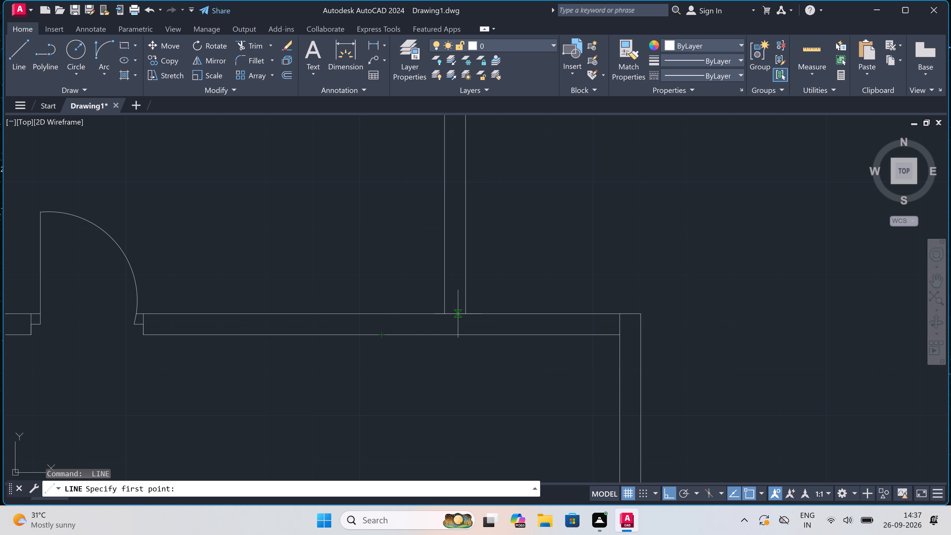
left_click(469, 311)
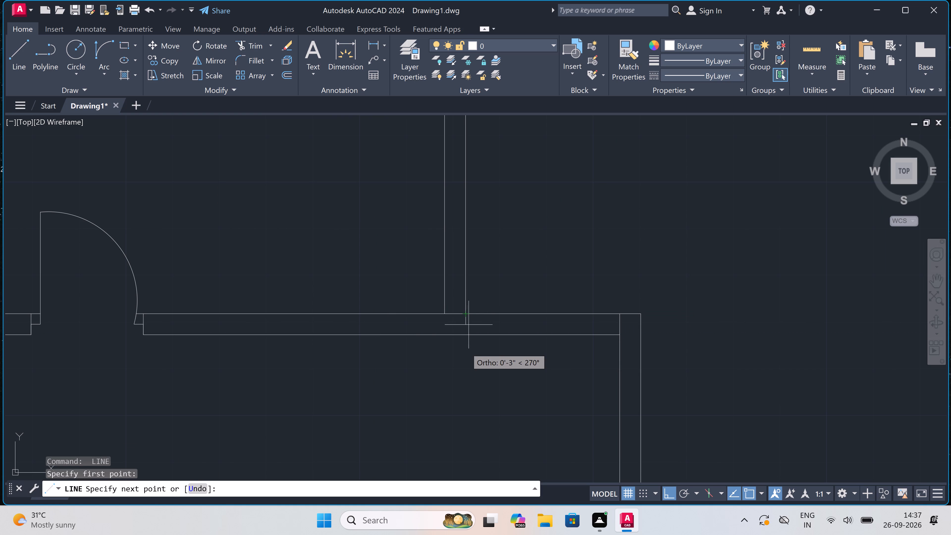
left_click(468, 337)
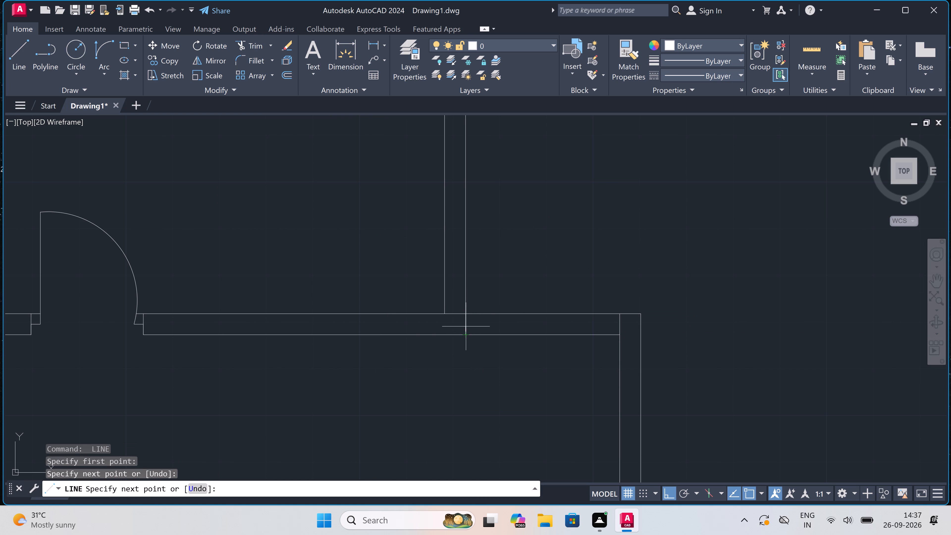
Draw a 2" stop line inward from each side of the marked door opening and a 3' door leaf southward from the east one.
left_click(466, 320)
type("2\"")
key("space")
key("Escape")
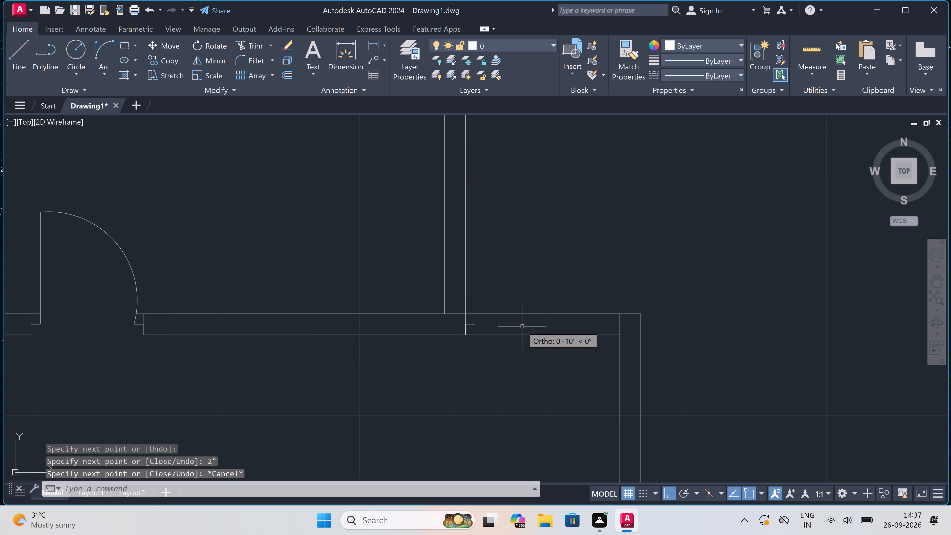
key("space")
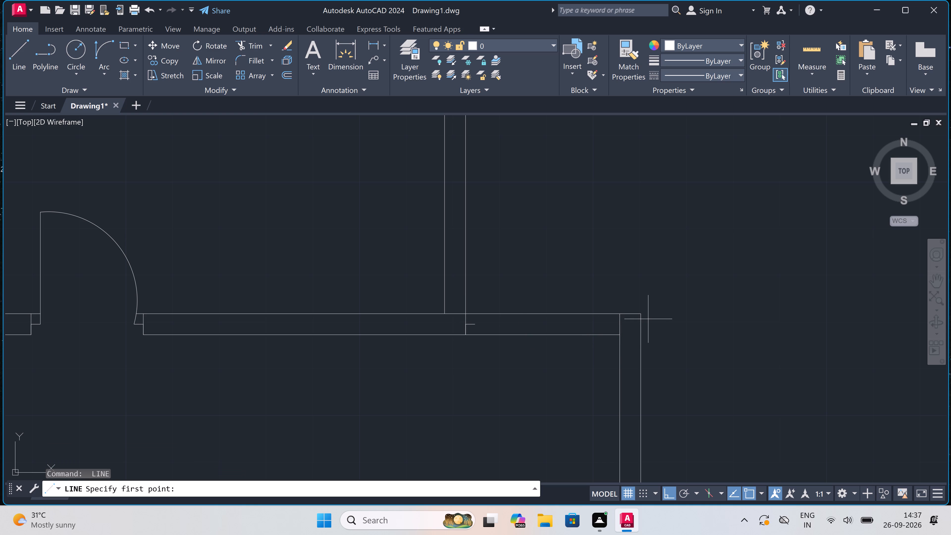
left_click(622, 321)
type("2\"")
key("space")
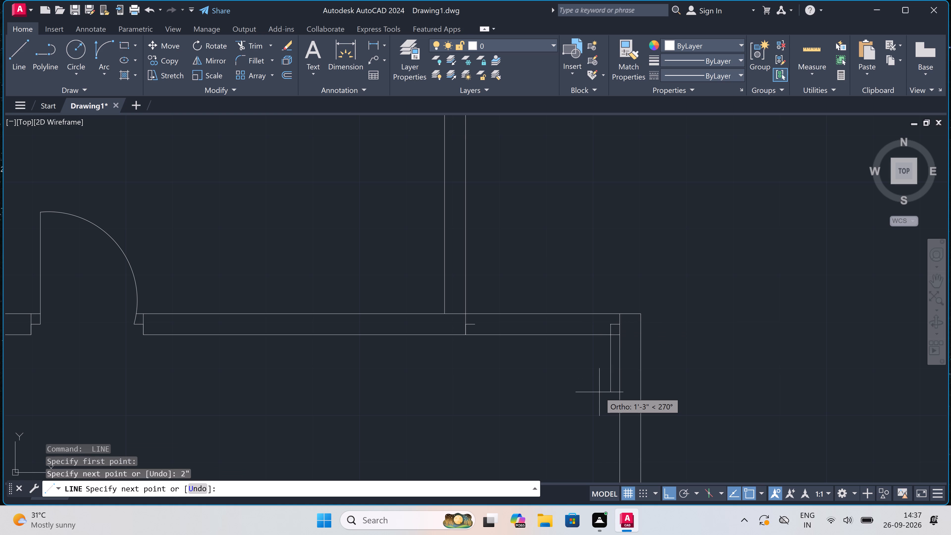
type("3'")
key("space")
key("Escape")
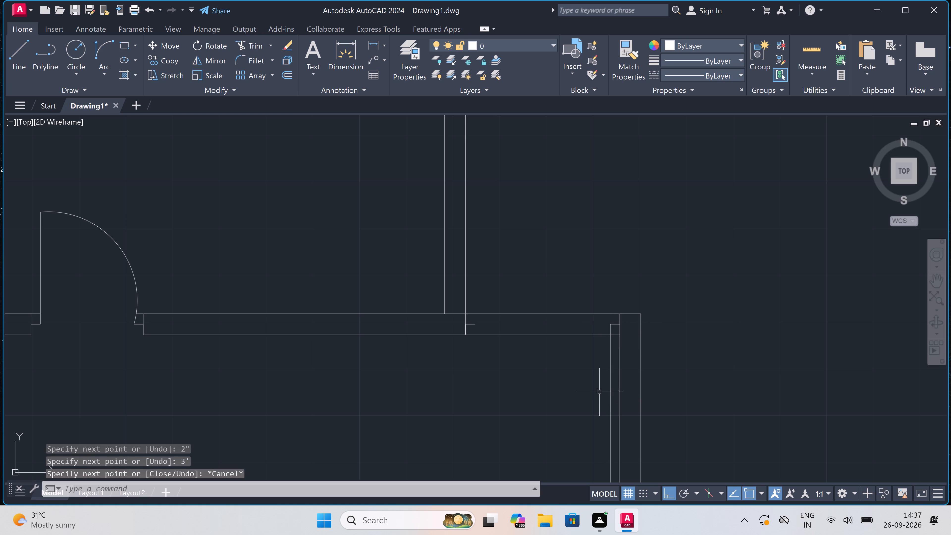
Draw the door's swing arc from the west stop's end to the free end of the 3' leaf.
scroll(600, 389, "down", 2)
scroll(591, 446, "up", 1)
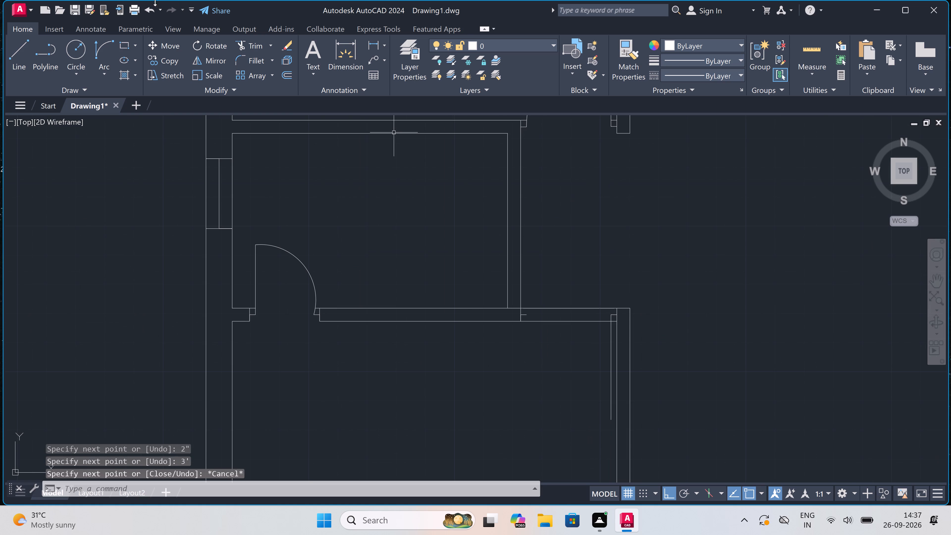
left_click(110, 48)
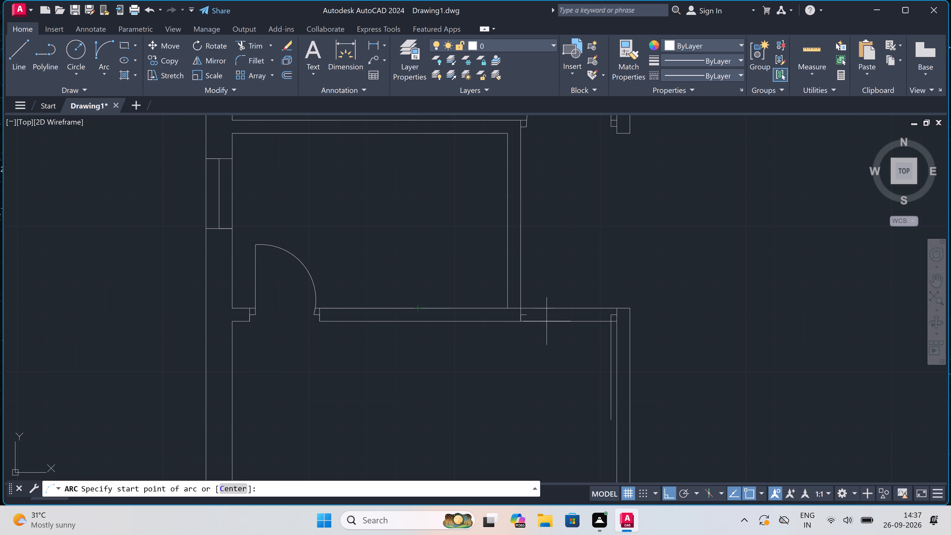
left_click(527, 312)
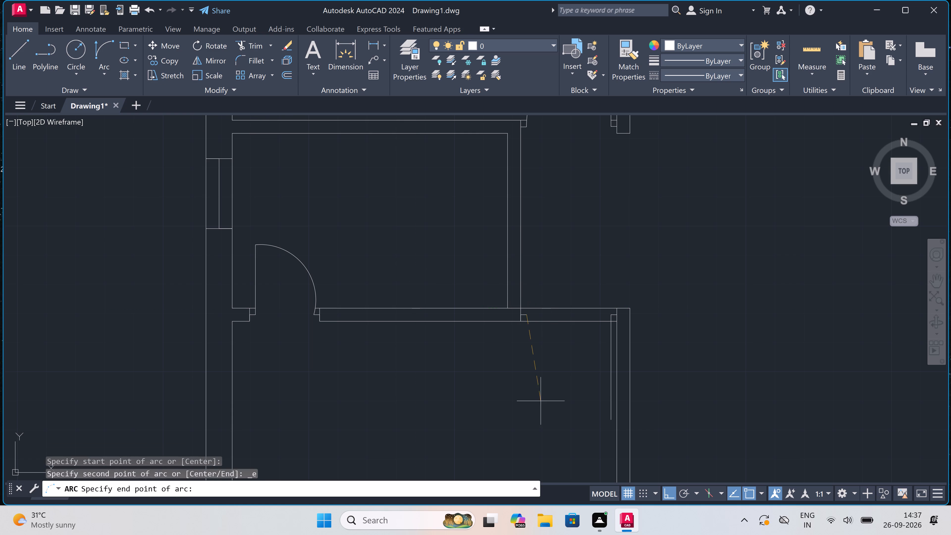
scroll(576, 412, "up", 2)
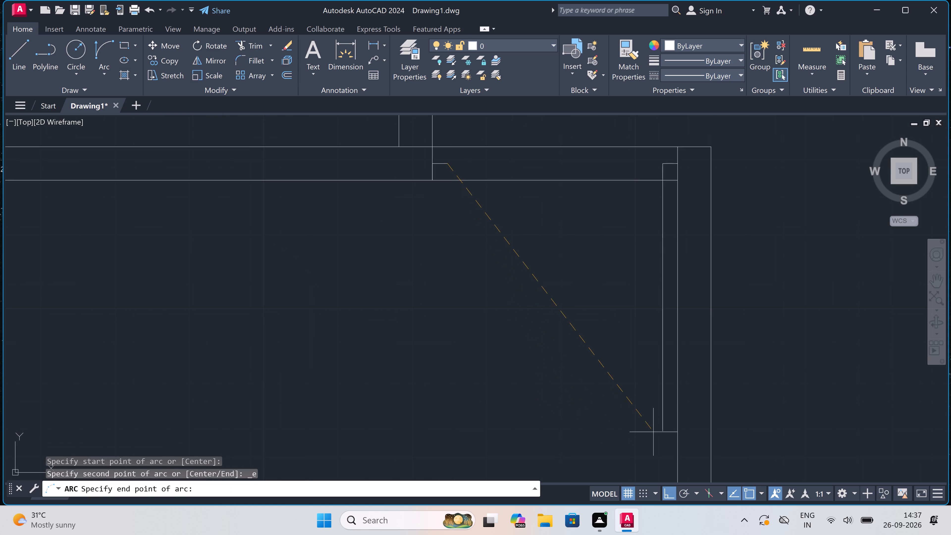
left_click(660, 429)
left_click(645, 437)
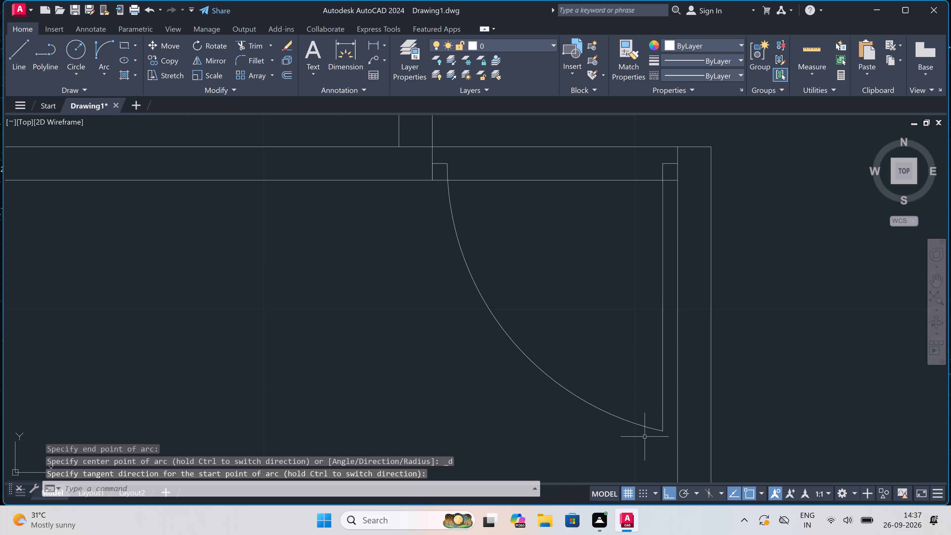
Trim the wall lines across the new door opening and the line closing off the junction with the small room's east partition.
type("tr")
key("space")
scroll(645, 433, "down", 1)
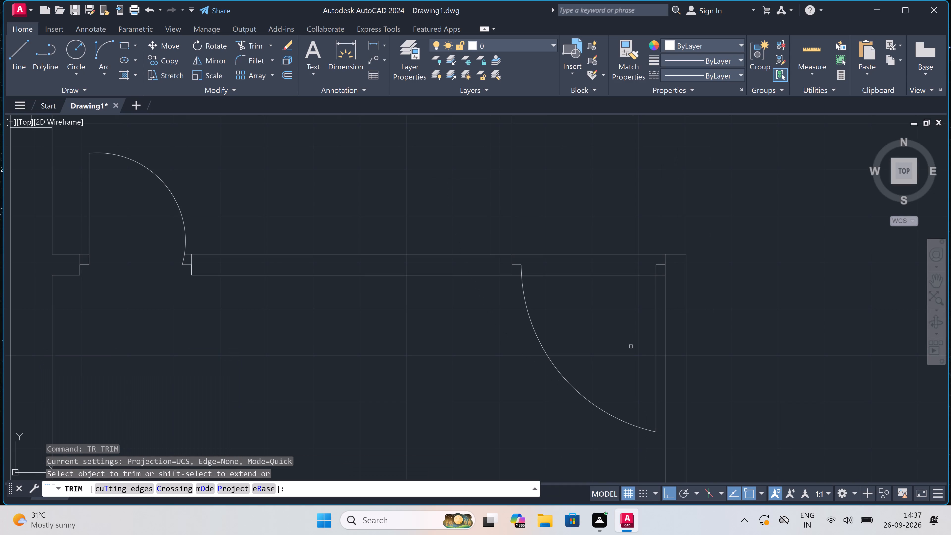
left_click_drag(631, 346, 629, 339)
left_click(616, 215)
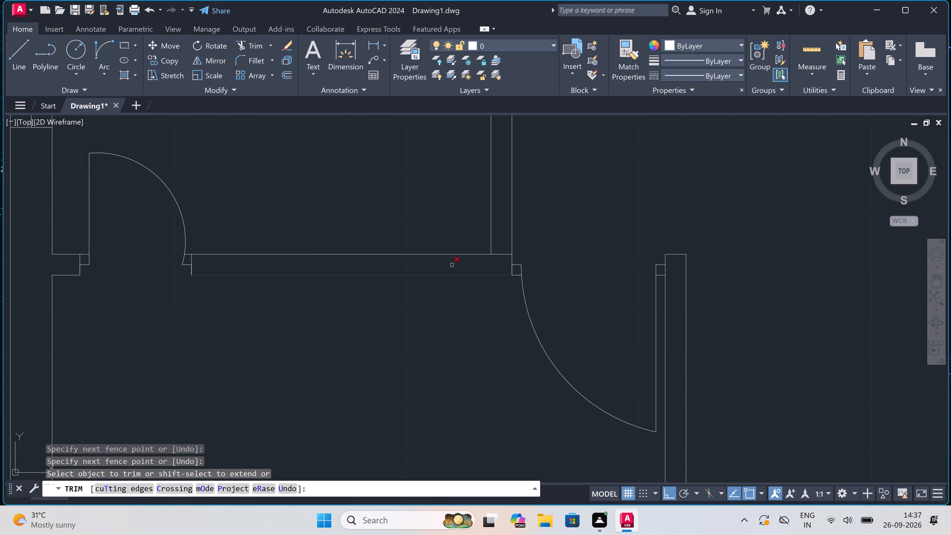
scroll(467, 263, "up", 1)
left_click(515, 259)
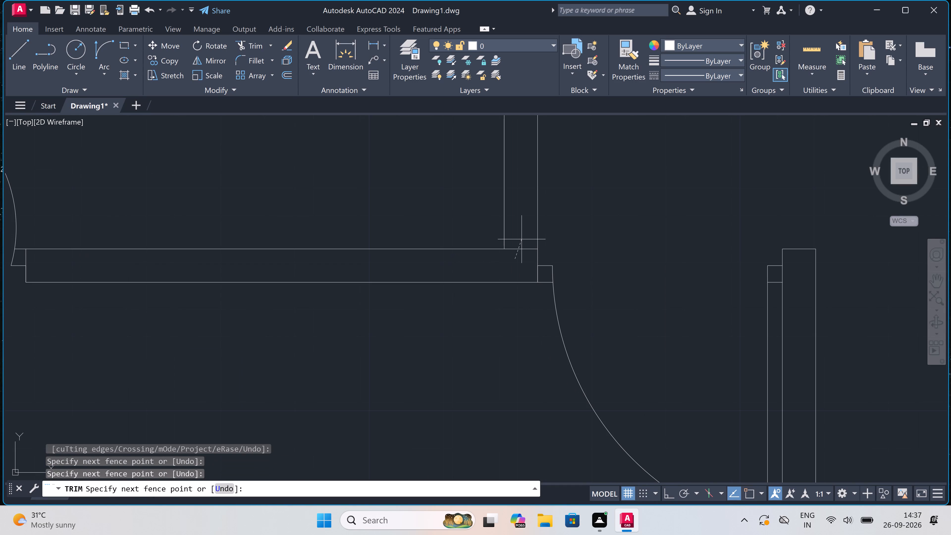
double_click(522, 237)
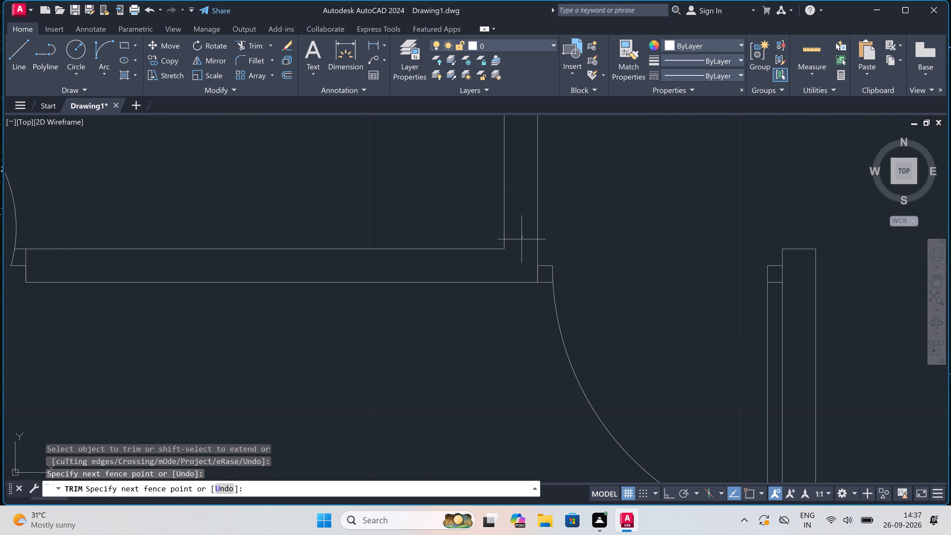
key("Escape")
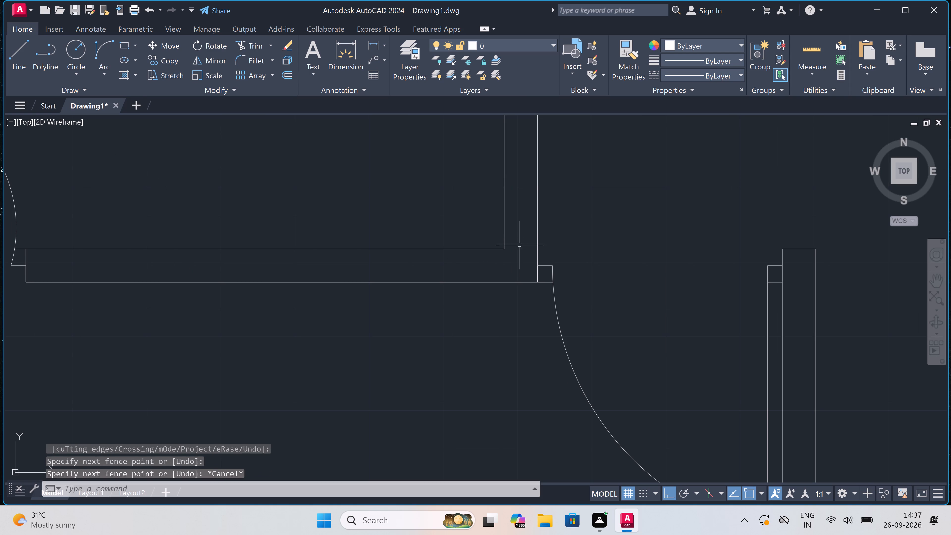
Draw a 5' window in the northern unit's southwest room's west outer wall, with end lines across the wall and a centre line.
scroll(505, 263, "down", 6)
scroll(492, 245, "up", 2)
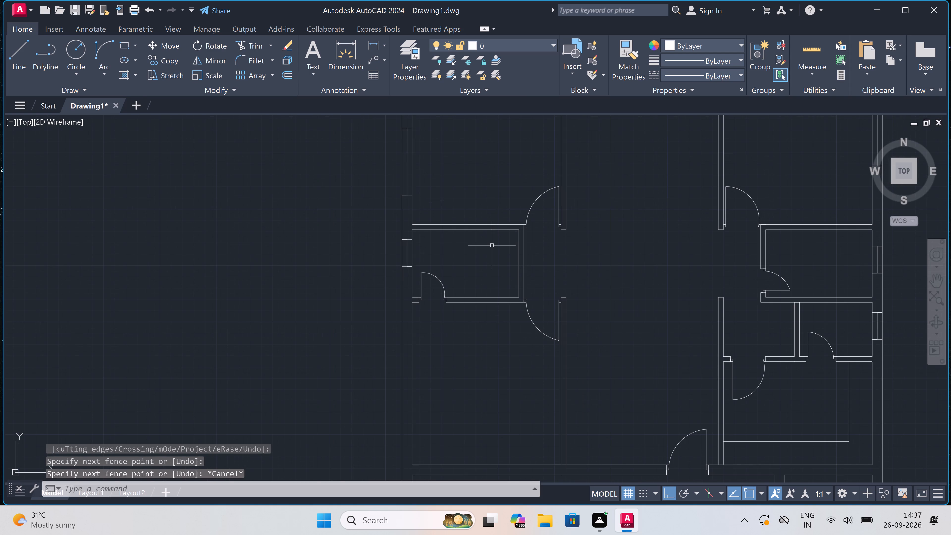
scroll(492, 245, "down", 1)
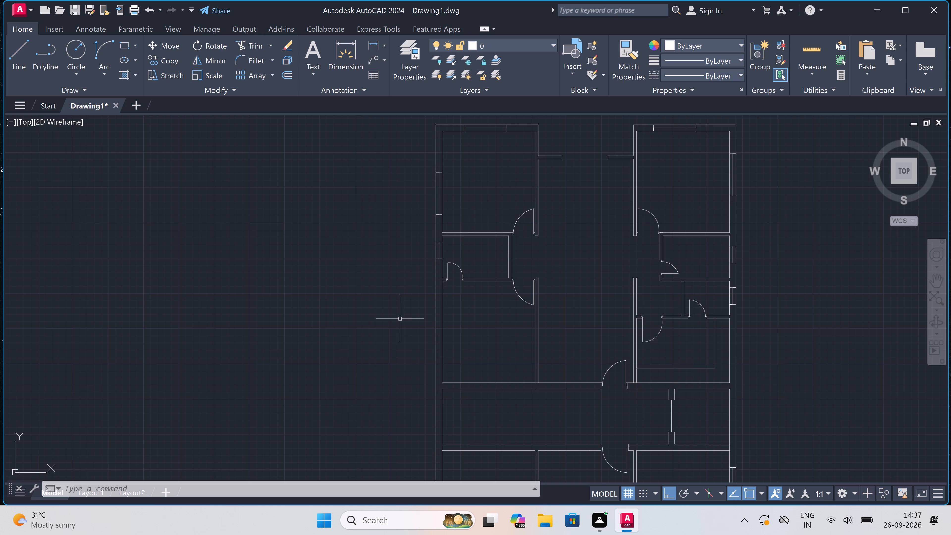
key("l")
key("space")
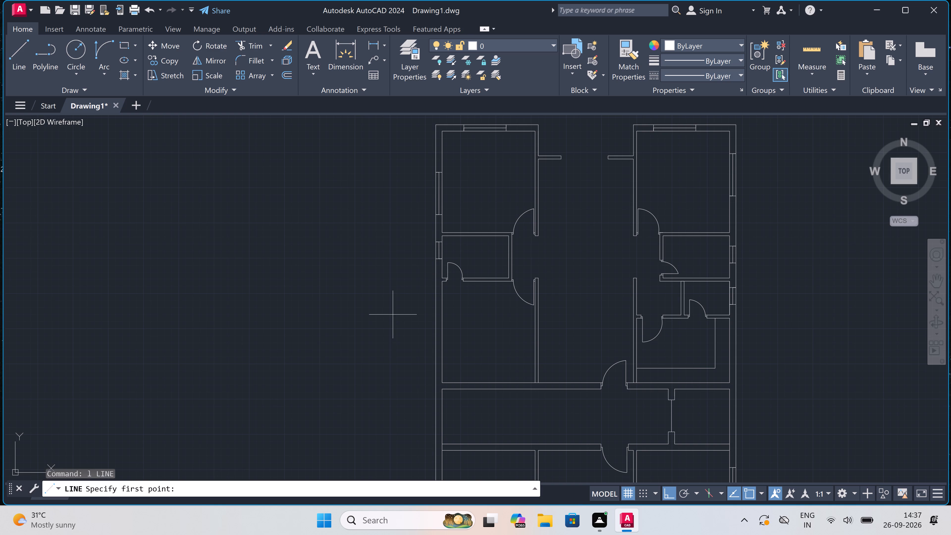
scroll(383, 317, "up", 1)
left_click(466, 293)
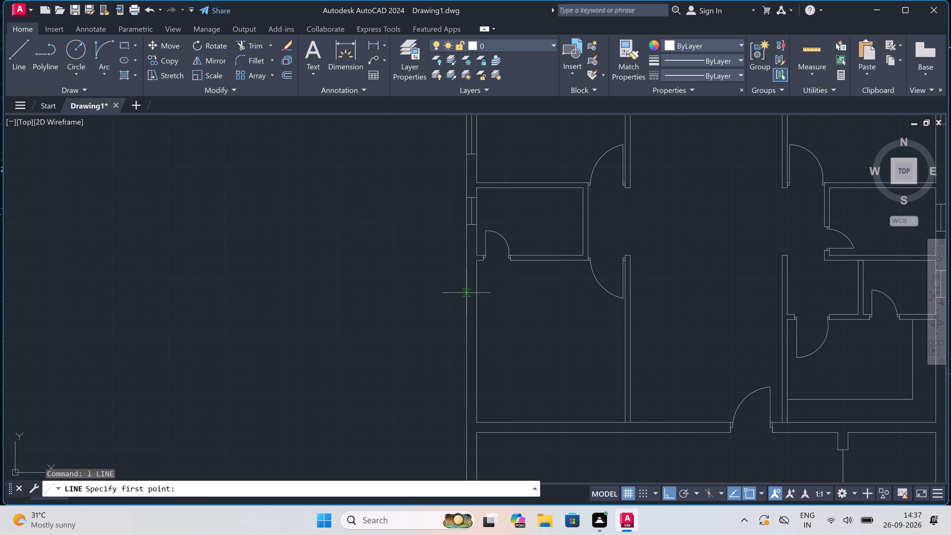
left_click(475, 293)
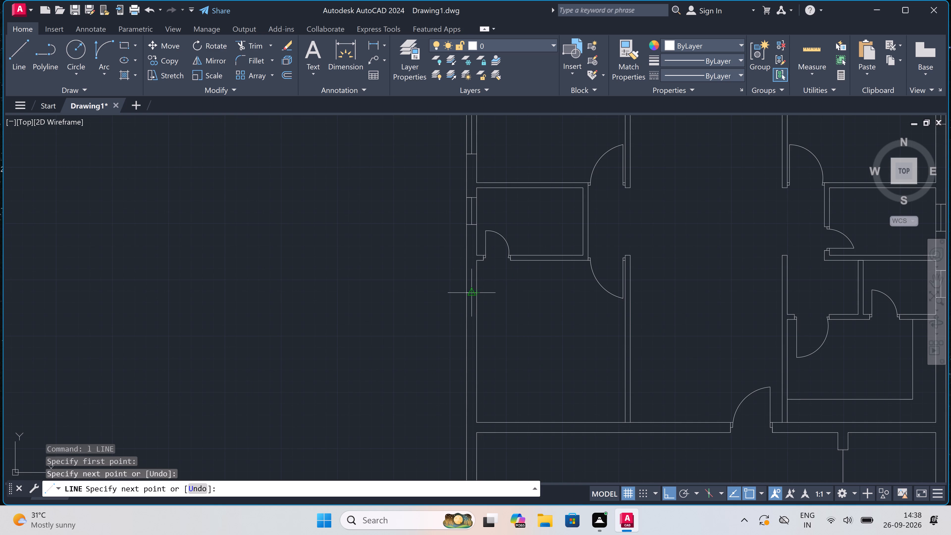
left_click(471, 291)
key("5")
key("apostrophe")
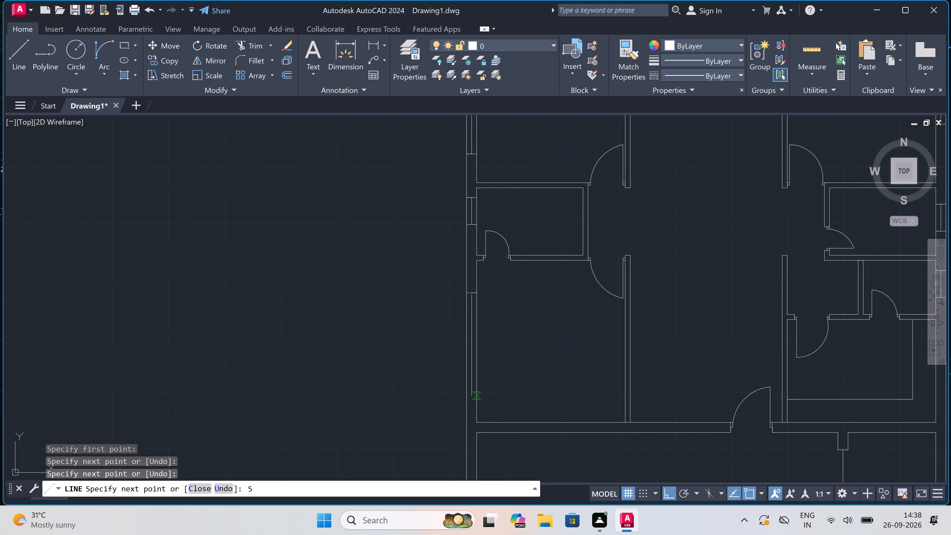
key("space")
left_click(464, 360)
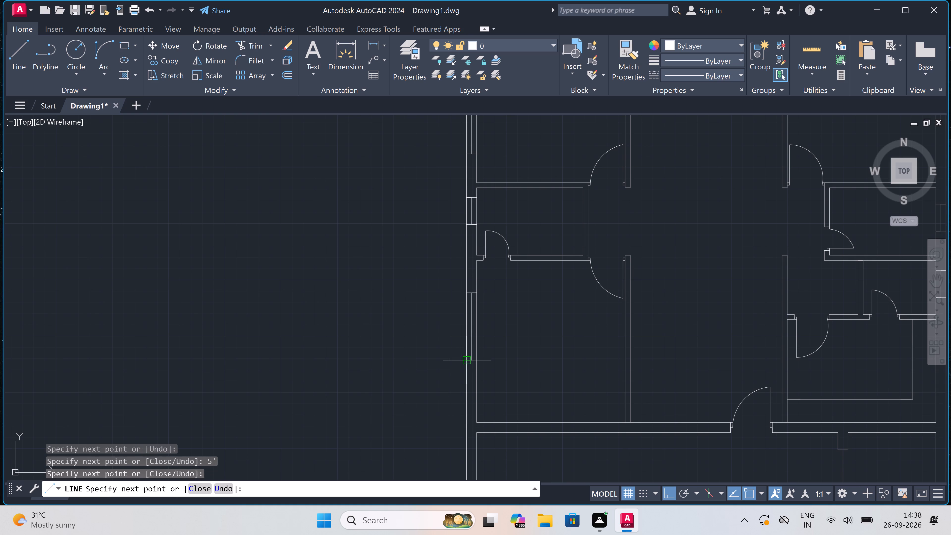
scroll(476, 361, "up", 3)
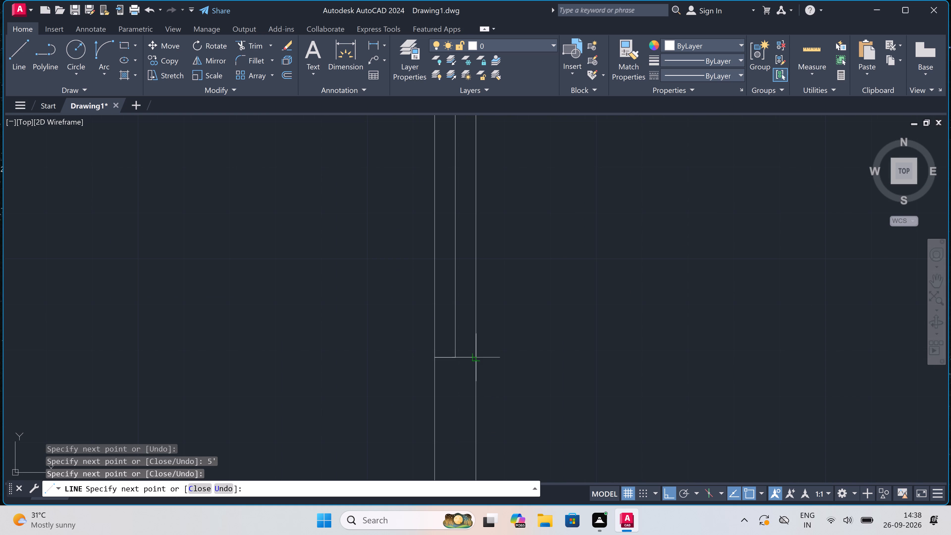
left_click(475, 359)
key("Escape")
scroll(530, 305, "down", 3)
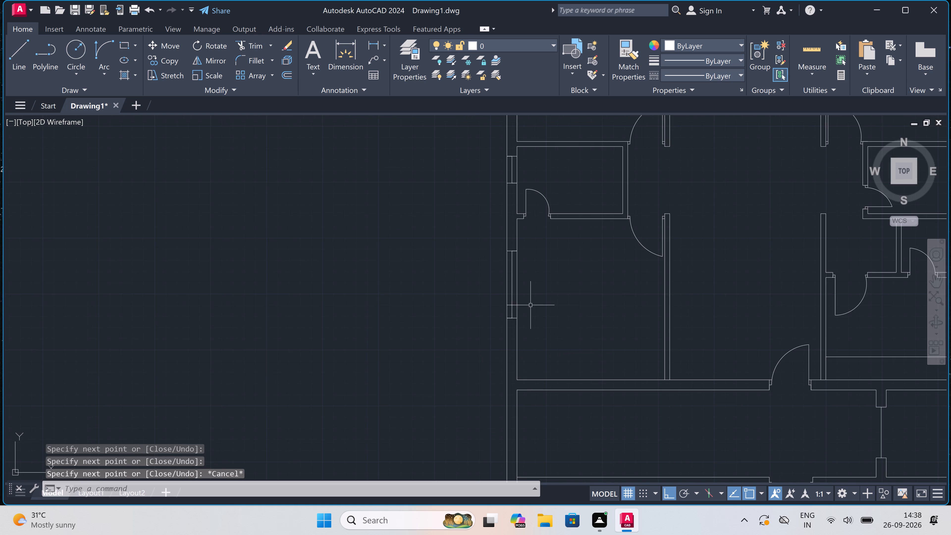
Draw a window in the west outer wall of the corridor between the units, its centre line made of 3' and 1' segments, with end lines.
scroll(530, 305, "down", 3)
scroll(530, 305, "up", 2)
scroll(530, 305, "down", 2)
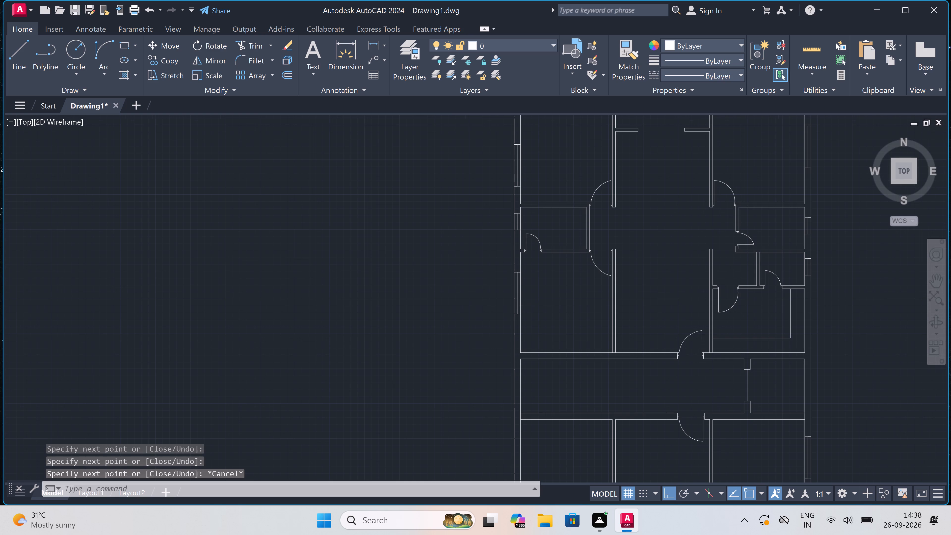
scroll(530, 305, "up", 1)
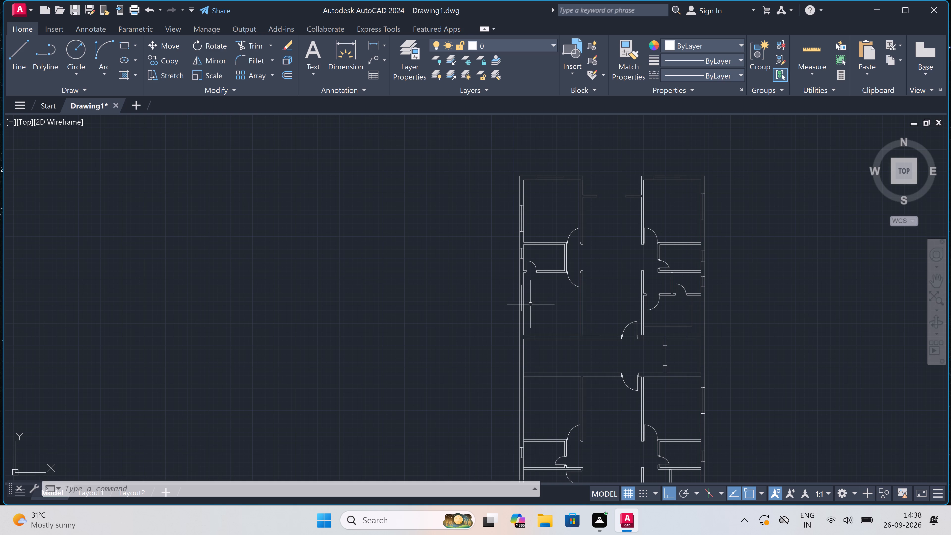
scroll(521, 352, "up", 3)
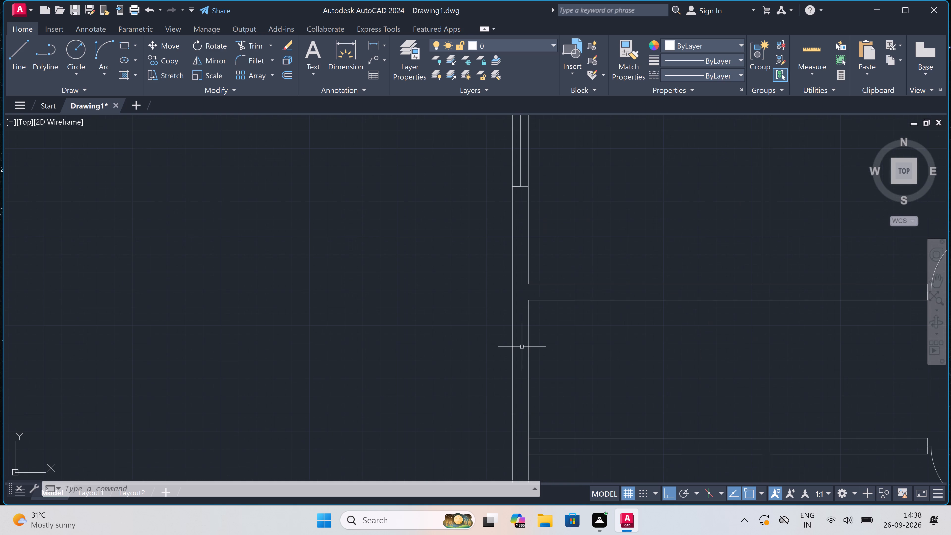
key("space")
left_click(529, 319)
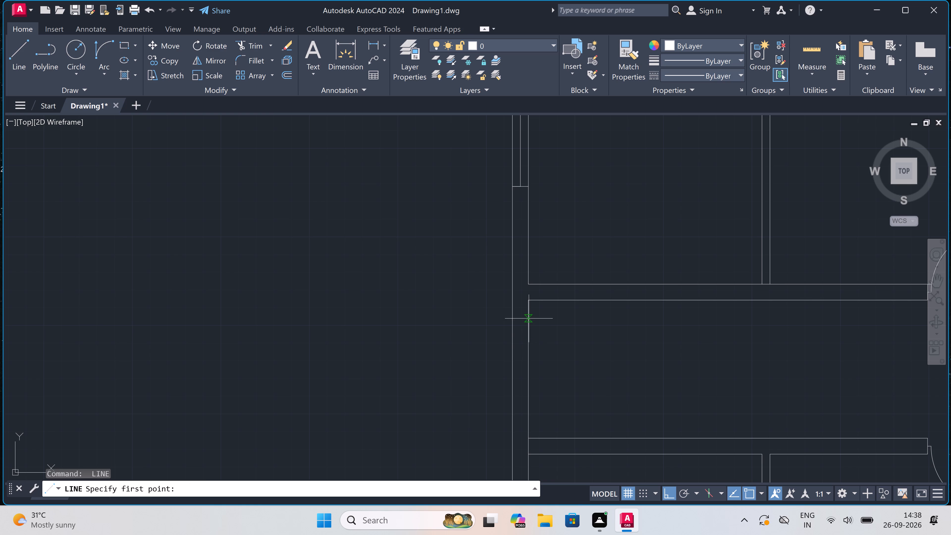
left_click(515, 318)
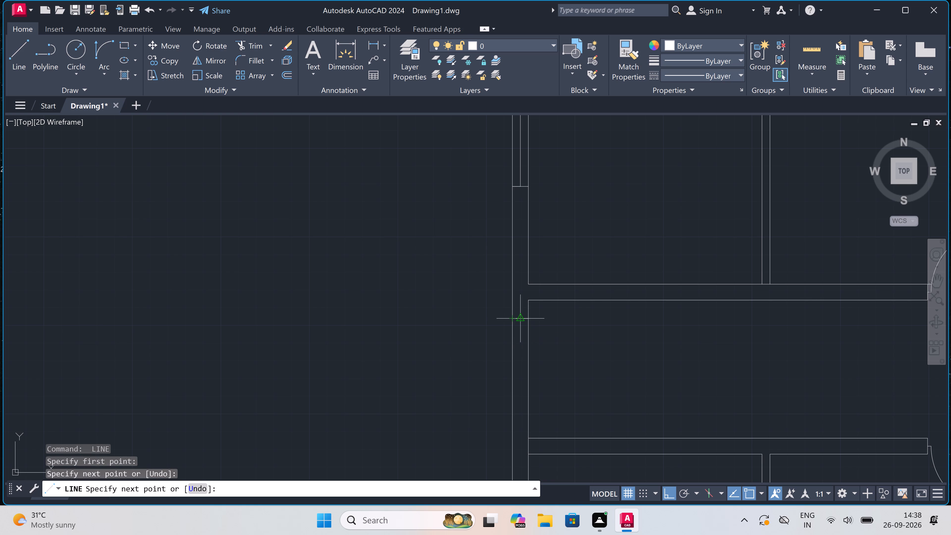
left_click(517, 317)
key("3")
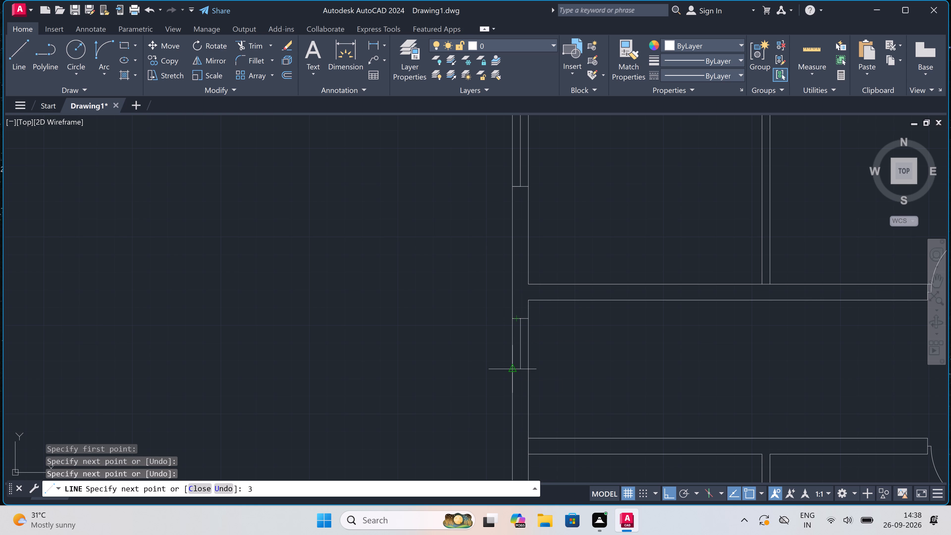
key("apostrophe")
key("space")
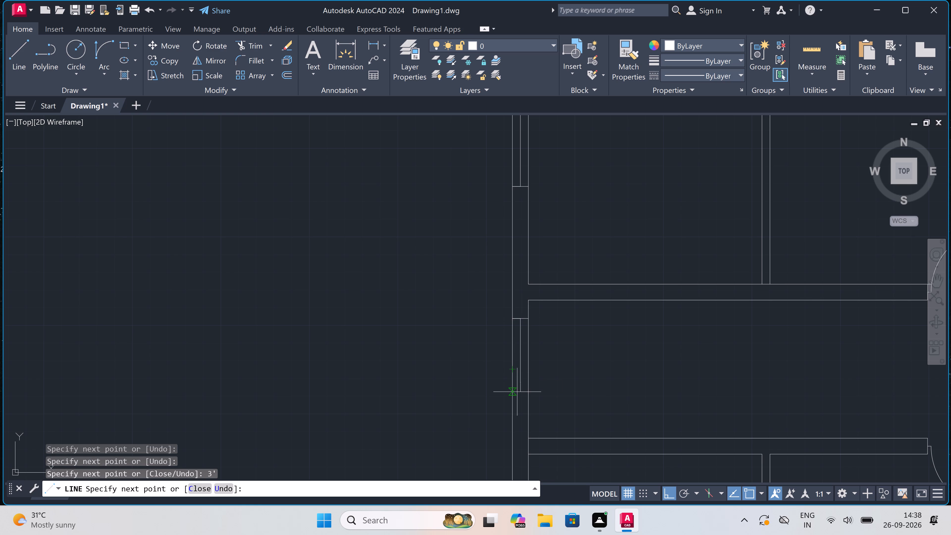
key("1")
key("apostrophe")
key("space")
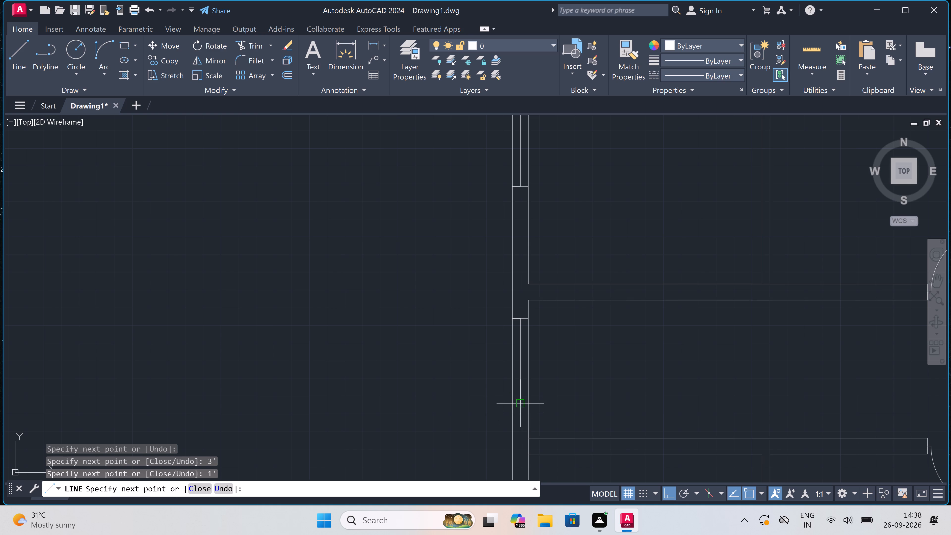
double_click(513, 401)
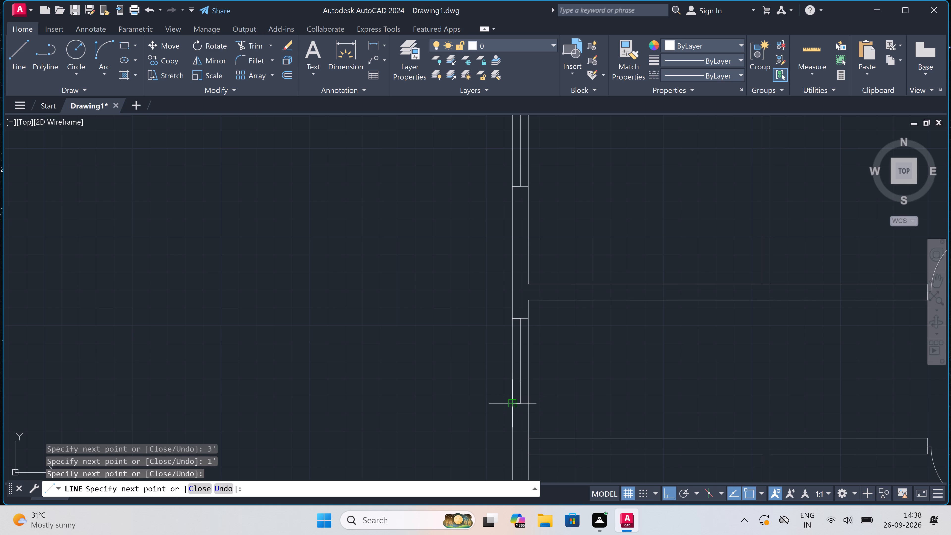
left_click(529, 405)
key("Escape")
scroll(545, 348, "down", 3)
scroll(544, 372, "up", 2)
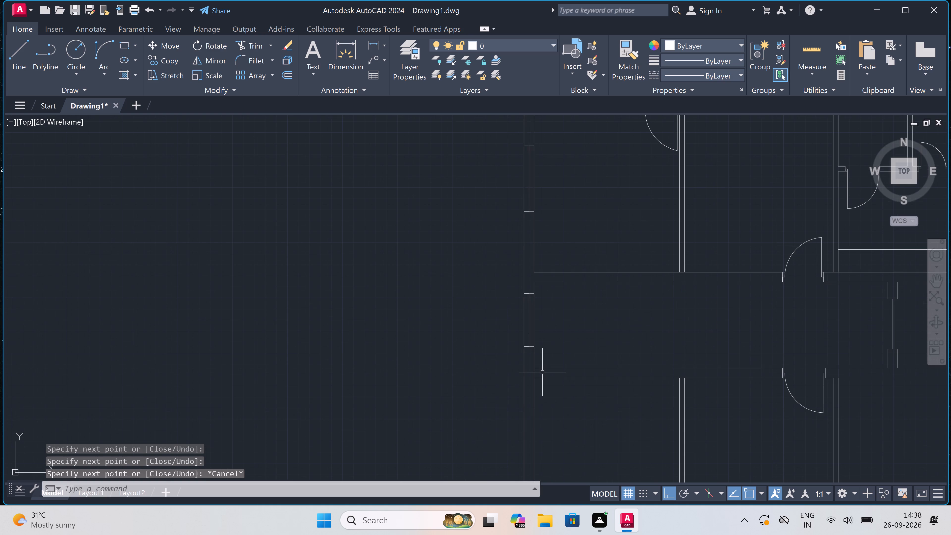
Trim the west outer wall's inner line where it closes off the end of the corridor's south wall.
type("tr")
key("space")
scroll(533, 376, "up", 2)
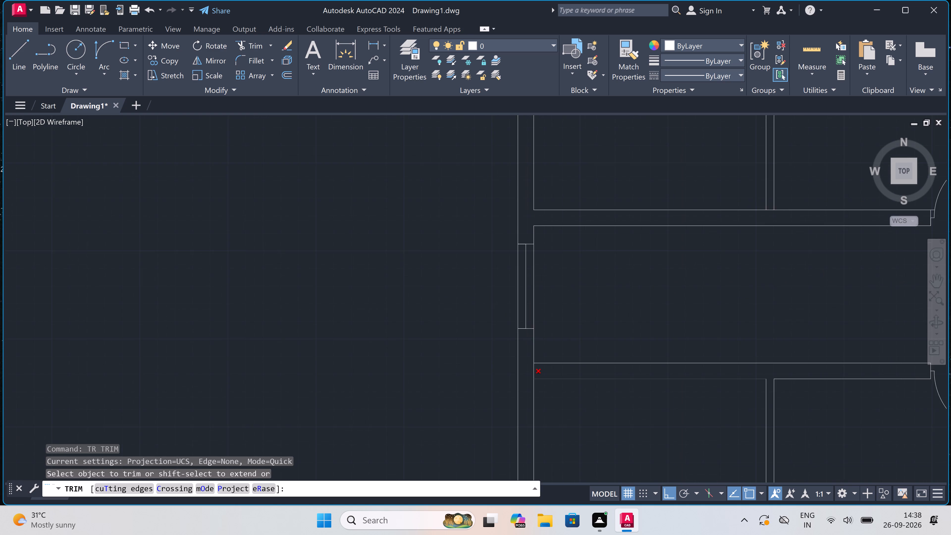
left_click(532, 374)
scroll(532, 369, "down", 3)
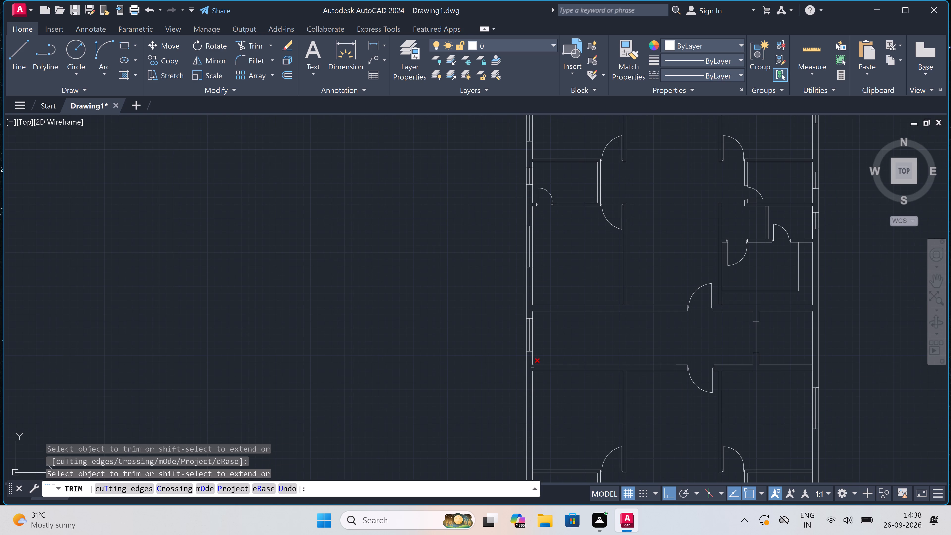
key("Escape")
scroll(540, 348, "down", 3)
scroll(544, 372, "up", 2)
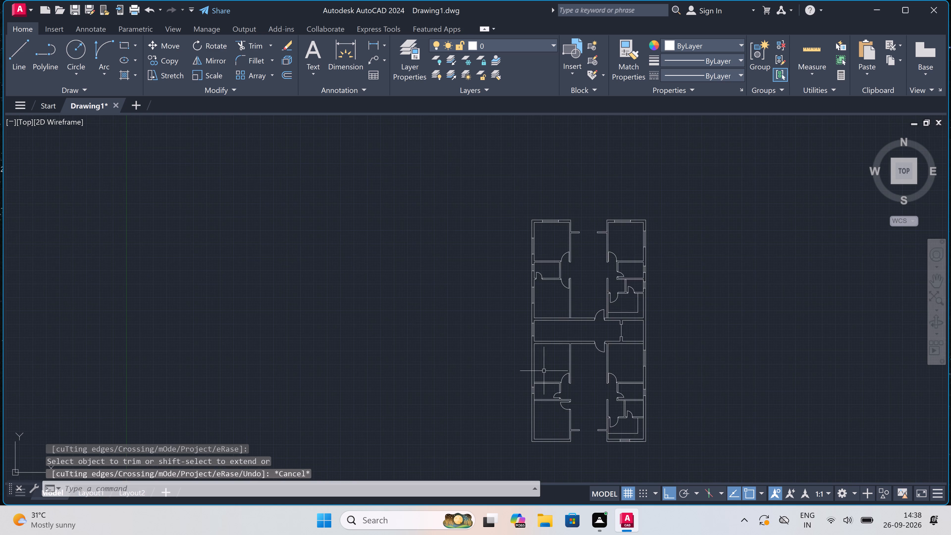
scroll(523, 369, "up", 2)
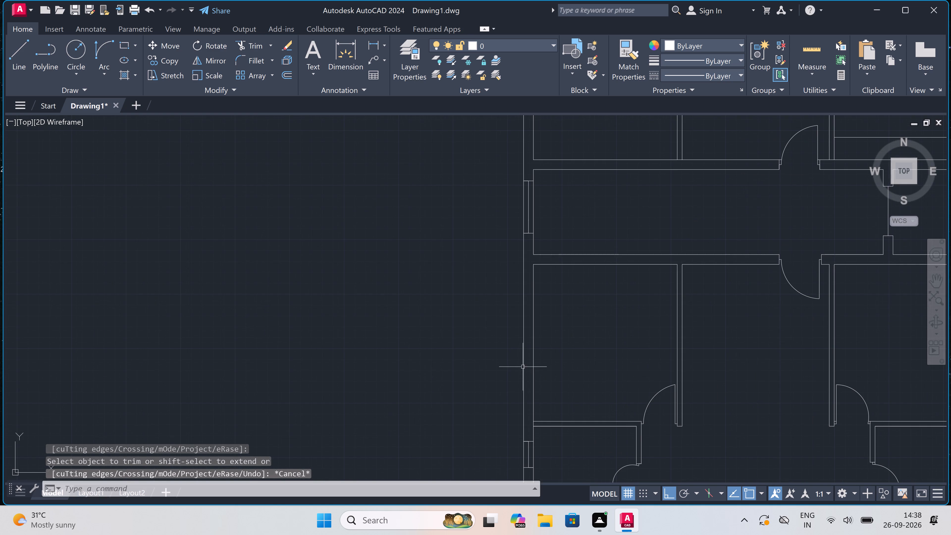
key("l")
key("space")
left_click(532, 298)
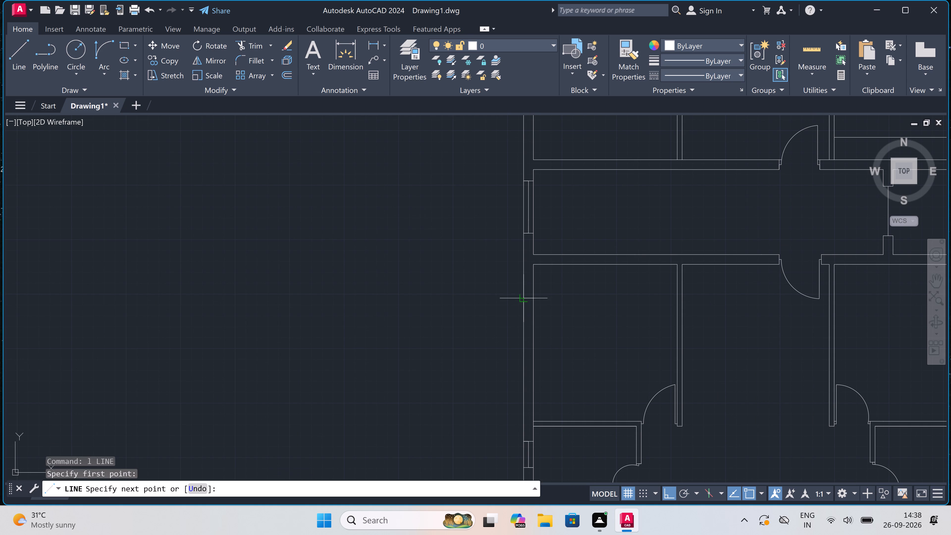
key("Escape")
Draw a 5' window in the southern unit's northwest room's west outer wall, with end lines across the wall and a centre line.
scroll(527, 291, "up", 1)
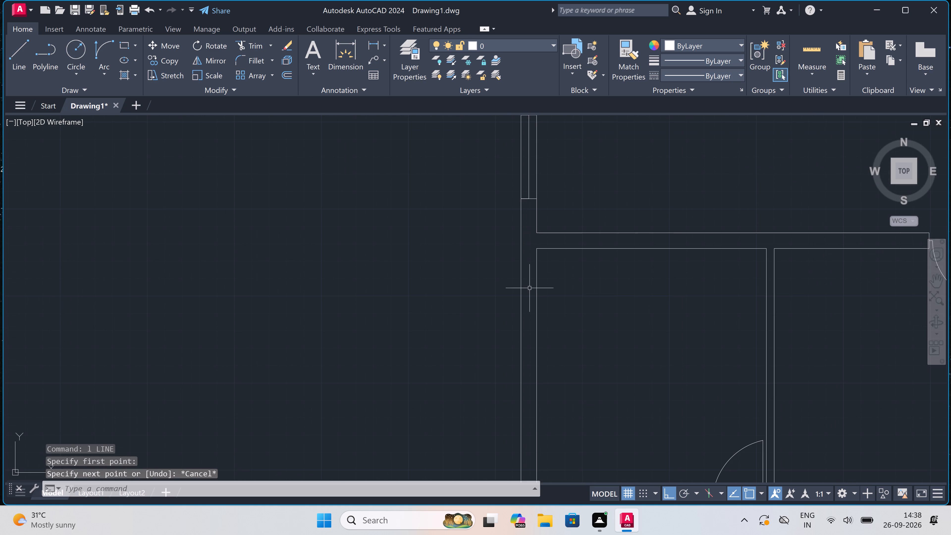
key("space")
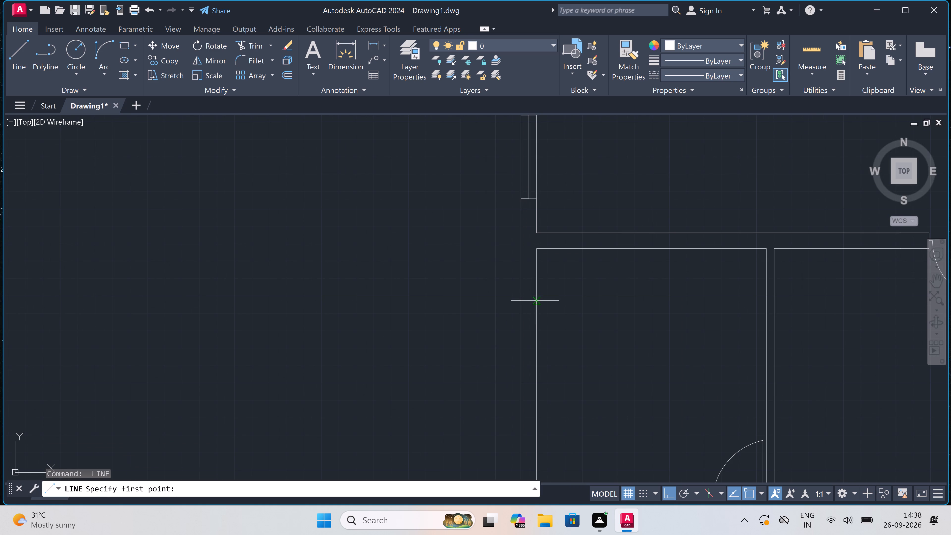
left_click(534, 300)
left_click(523, 300)
left_click(528, 300)
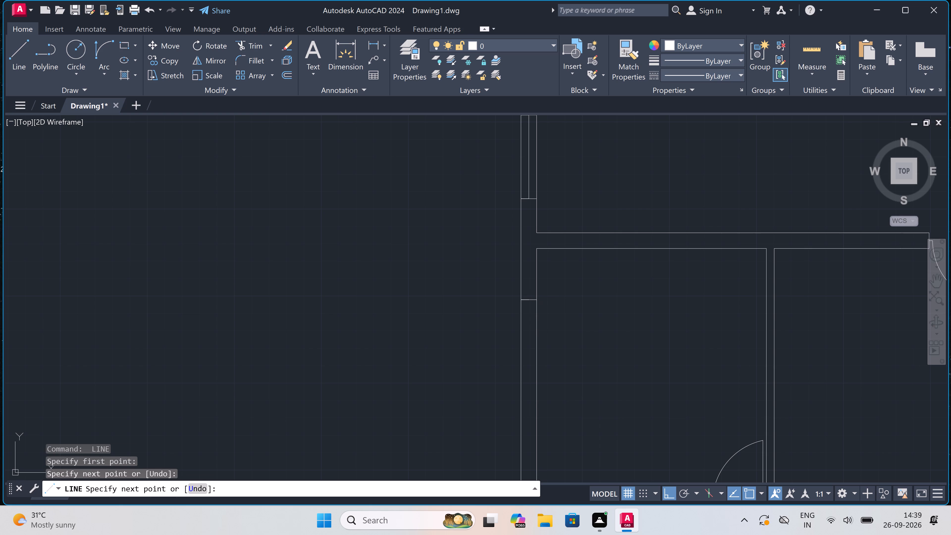
key("5")
key("apostrophe")
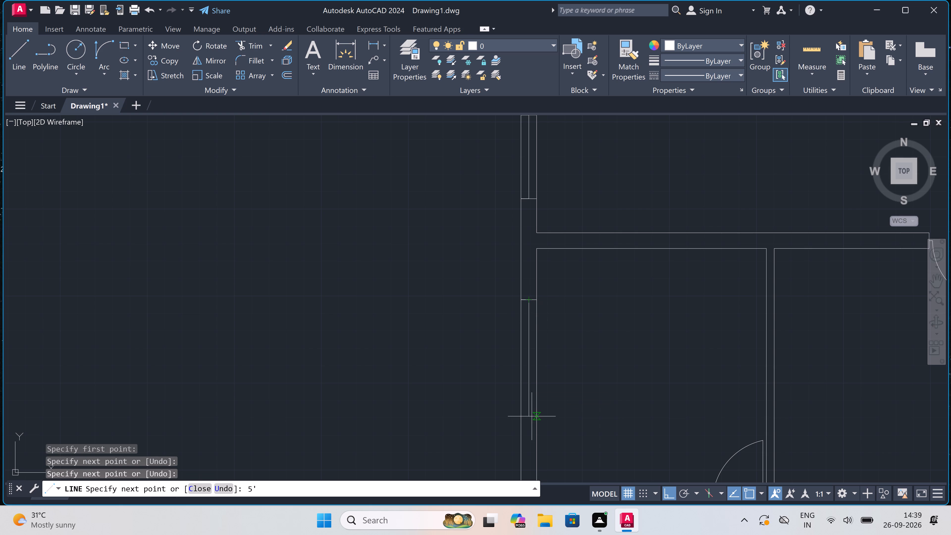
key("space")
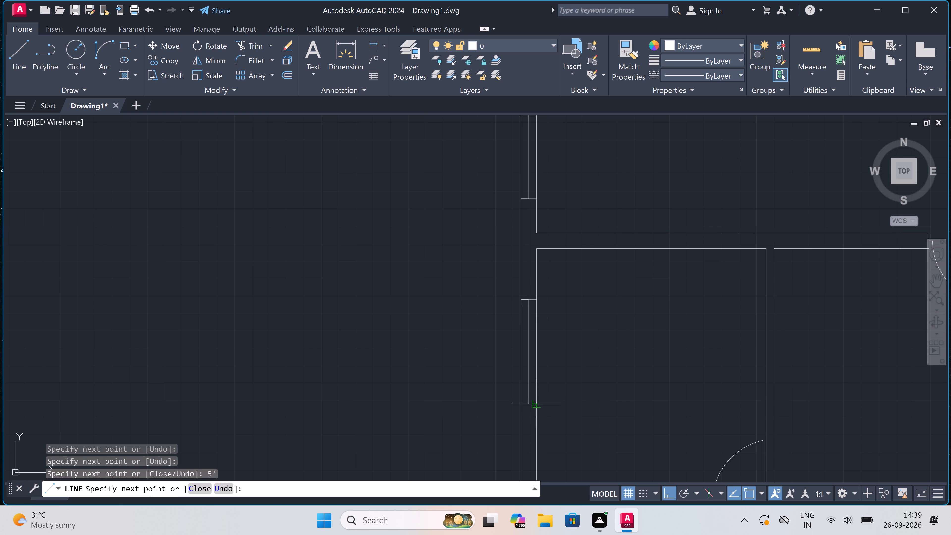
left_click(534, 402)
left_click(522, 403)
key("Escape")
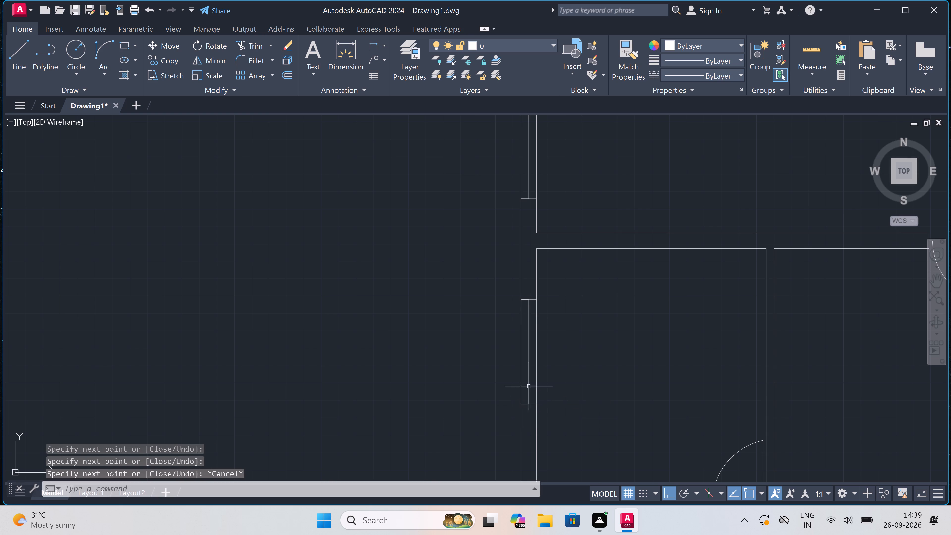
Draw a 5' window in the southern unit's southwest room's west outer wall, with end lines across the wall and a centre line.
scroll(544, 363, "down", 5)
scroll(545, 428, "up", 2)
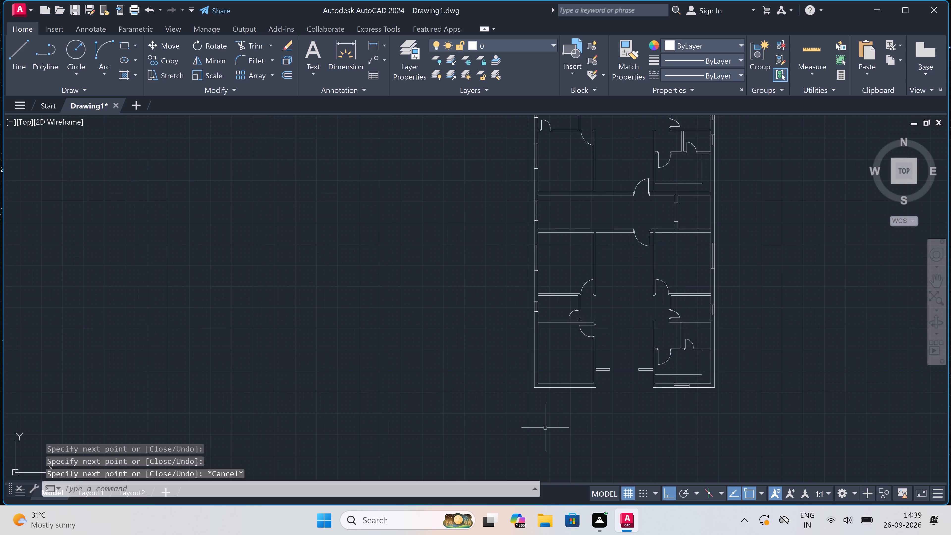
scroll(552, 375, "up", 2)
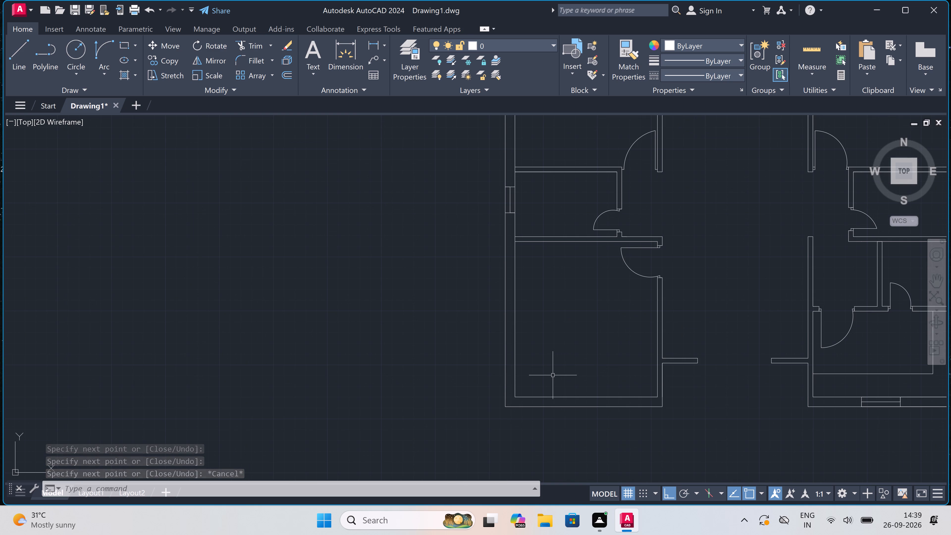
key("space")
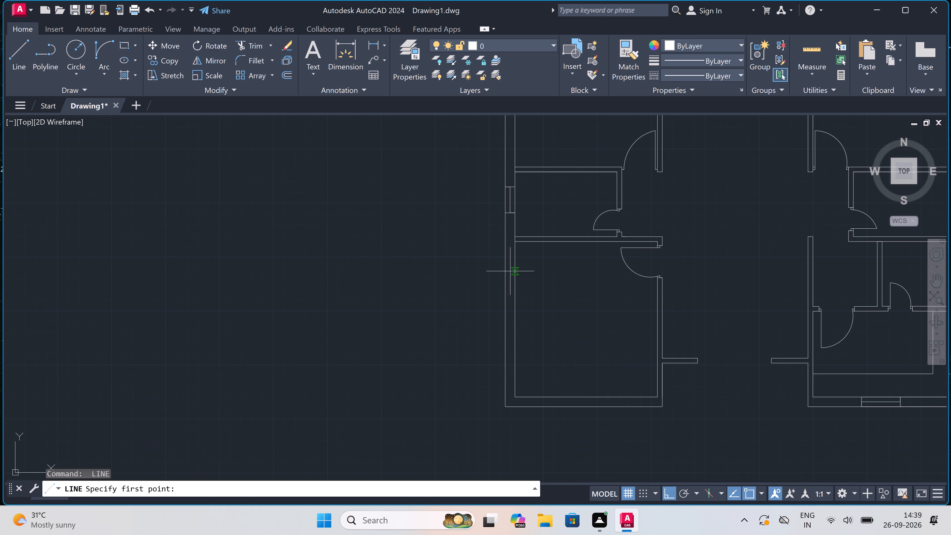
left_click(514, 276)
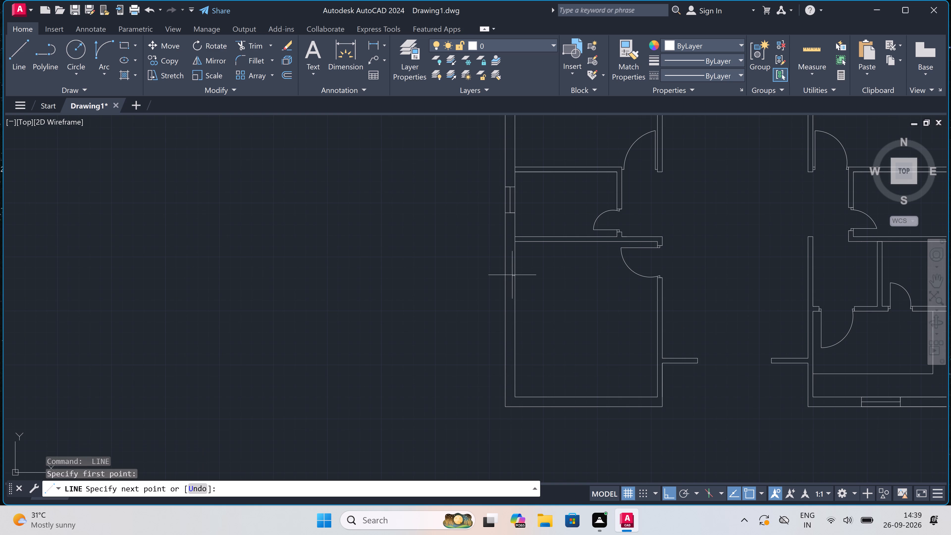
left_click(507, 274)
scroll(507, 275, "up", 2)
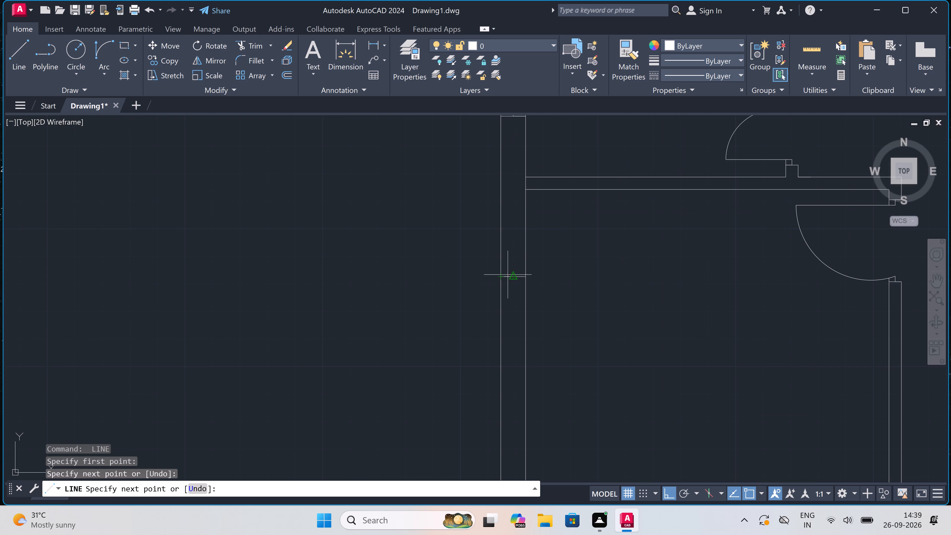
left_click(511, 277)
key("5")
key("apostrophe")
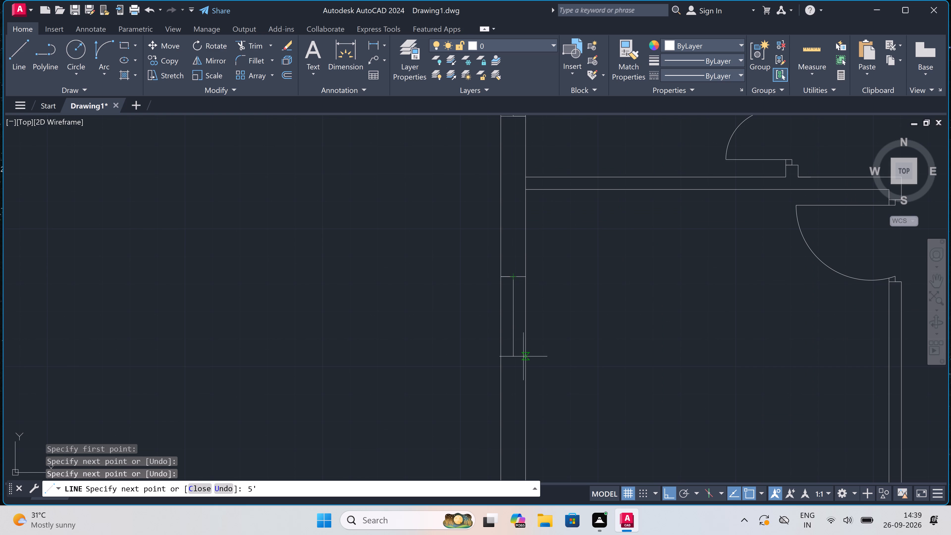
key("space")
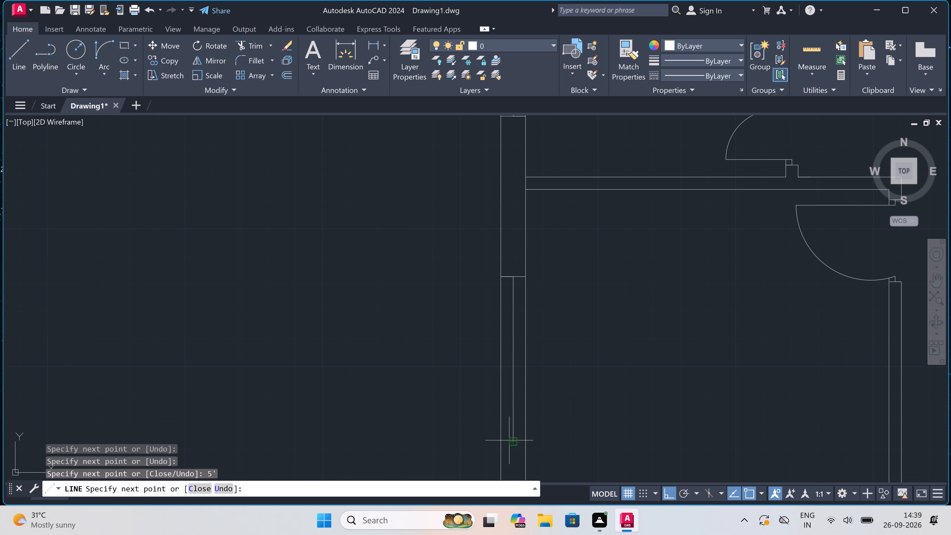
left_click(503, 442)
left_click(522, 441)
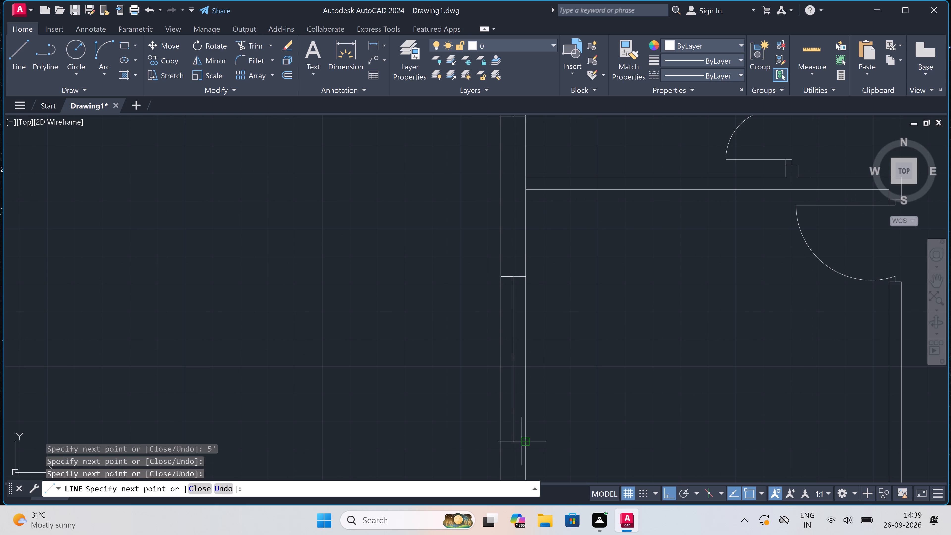
key("Escape")
Draw a 5' window in the southwest room's south outer wall, with end lines across the wall and a centre line.
scroll(543, 353, "down", 3)
scroll(557, 404, "up", 2)
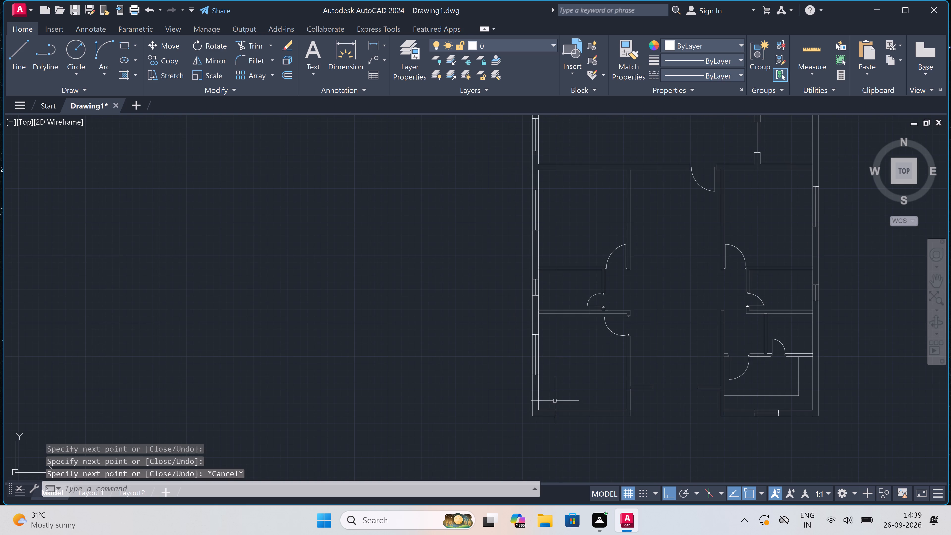
key("space")
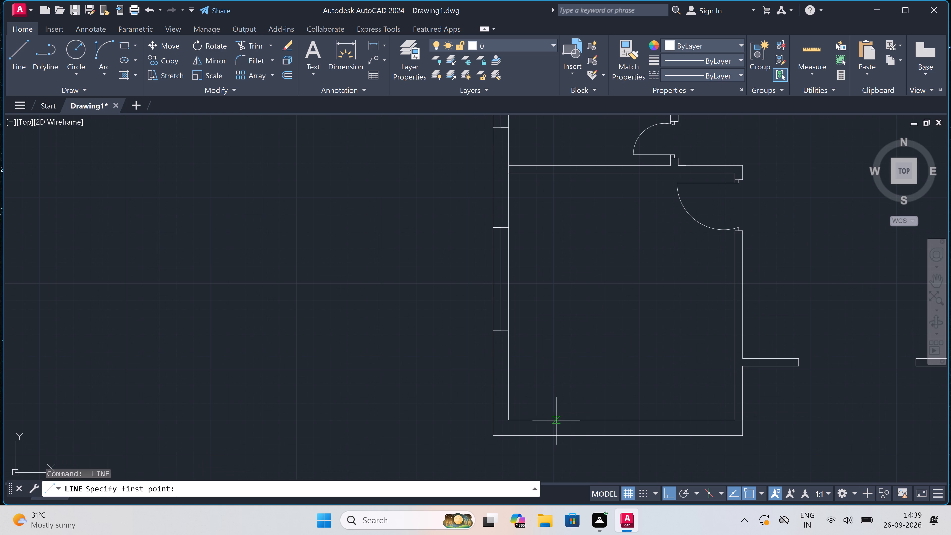
left_click(557, 419)
left_click(556, 431)
left_click(557, 429)
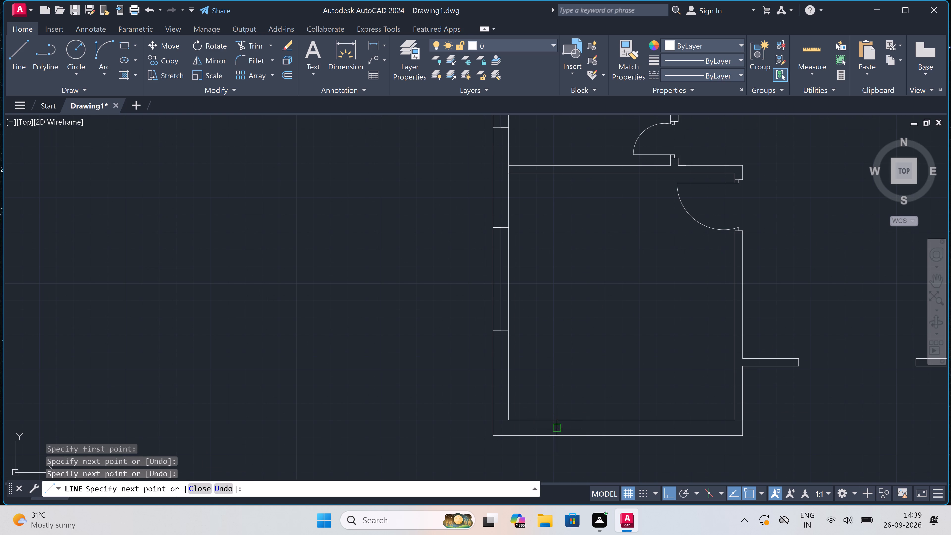
key("5")
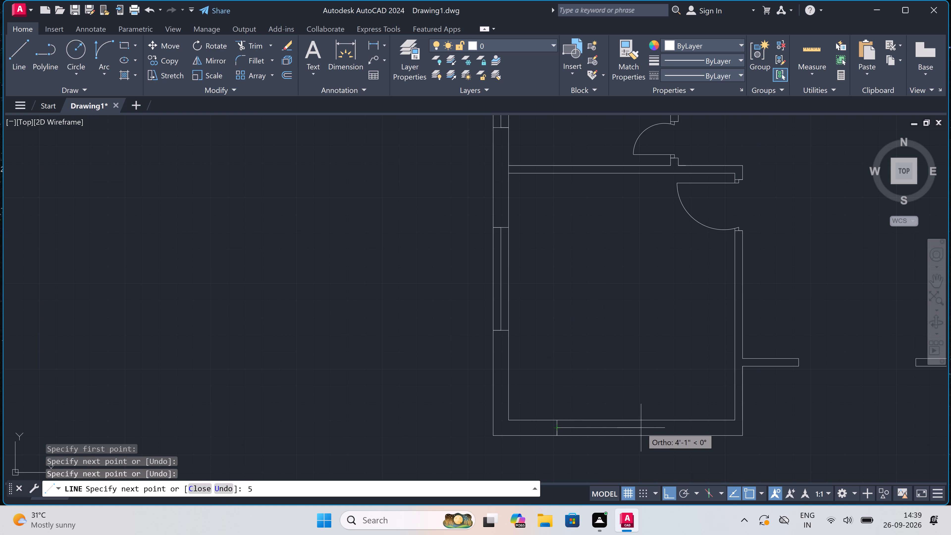
type("'")
key("space")
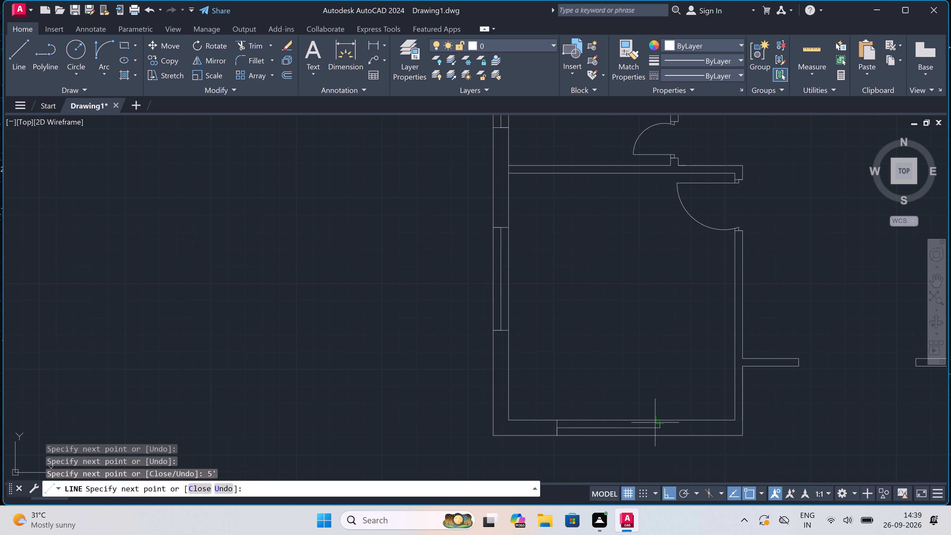
left_click(660, 420)
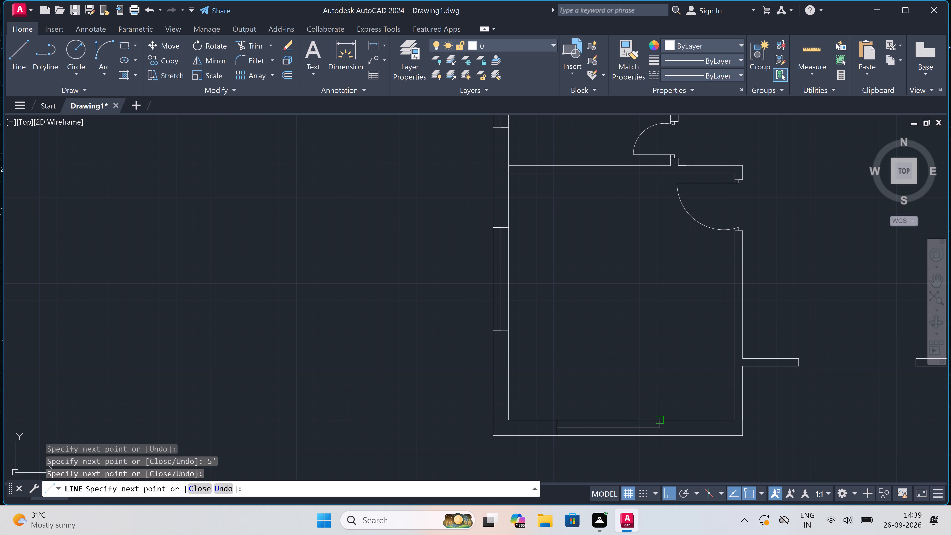
scroll(665, 436, "up", 2)
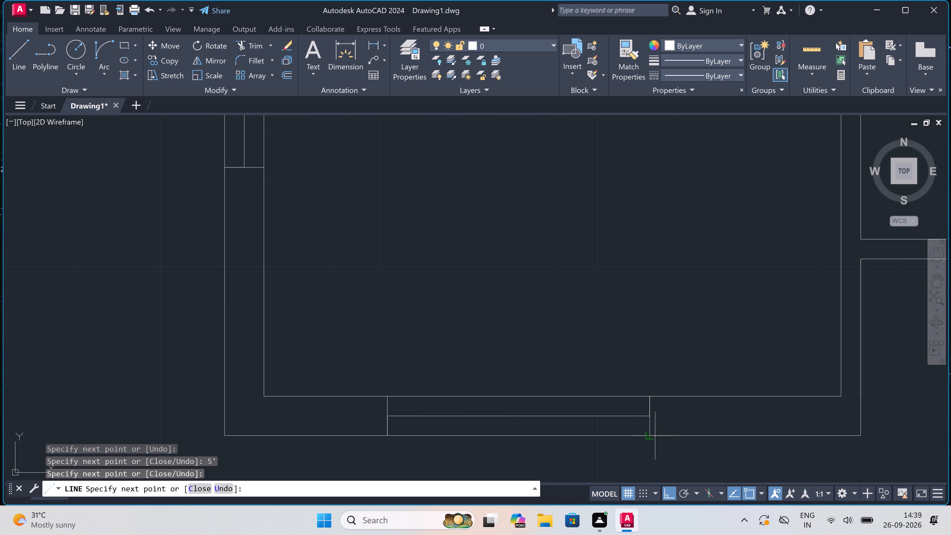
left_click(652, 434)
key("Escape")
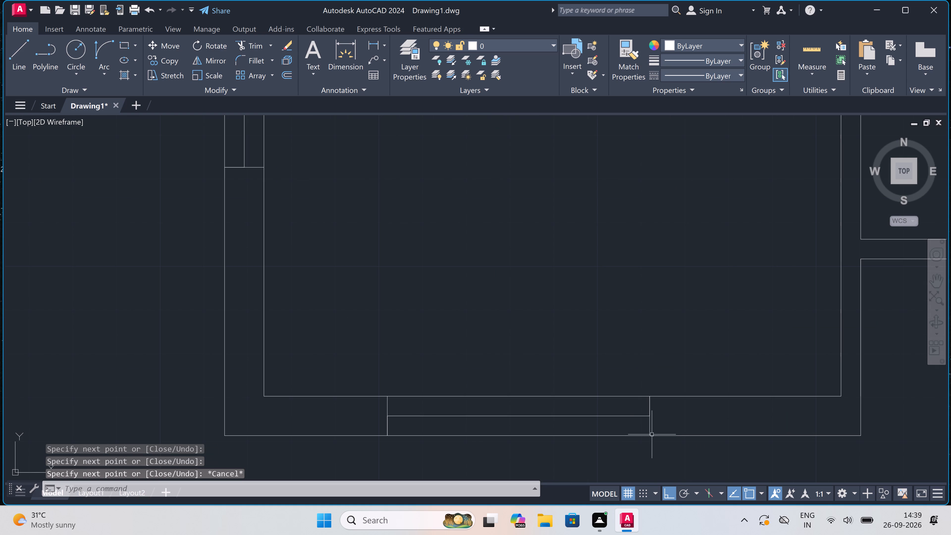
Draw a line between the facing outer south corners of the southern unit's west and east wings, closing the recess between them.
scroll(573, 379, "down", 7)
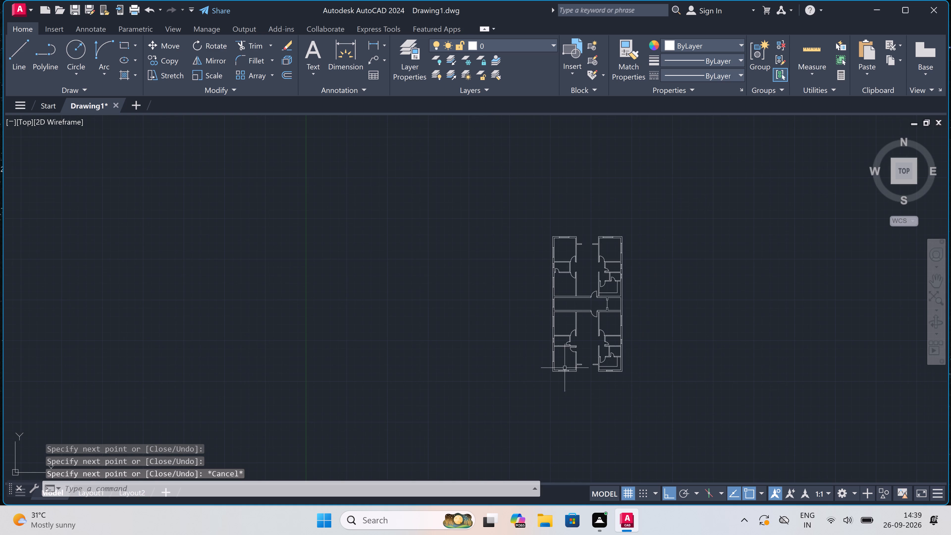
scroll(602, 371, "up", 3)
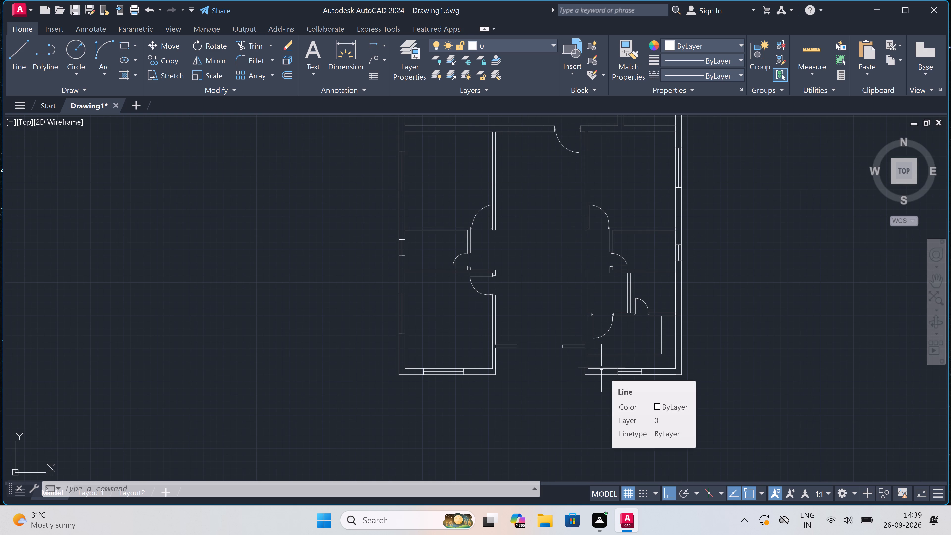
scroll(528, 358, "up", 2)
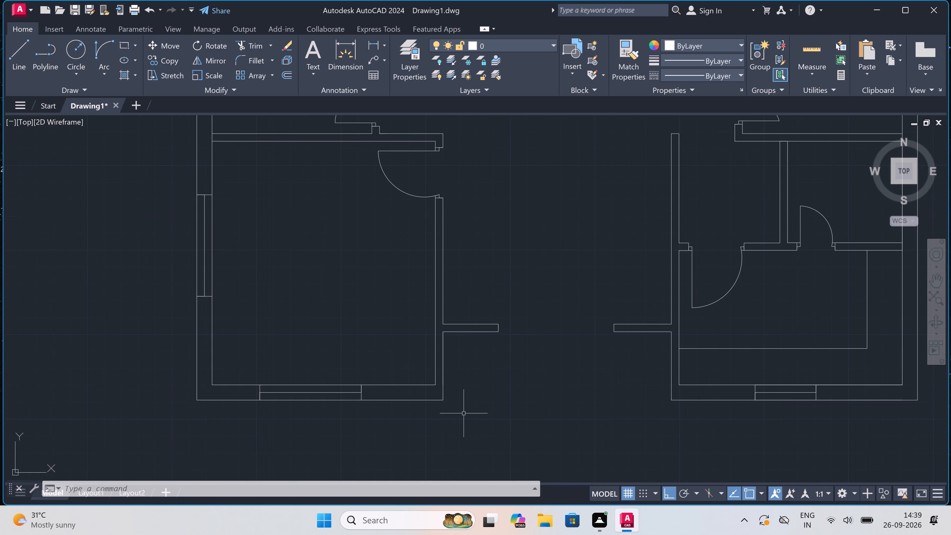
key("space")
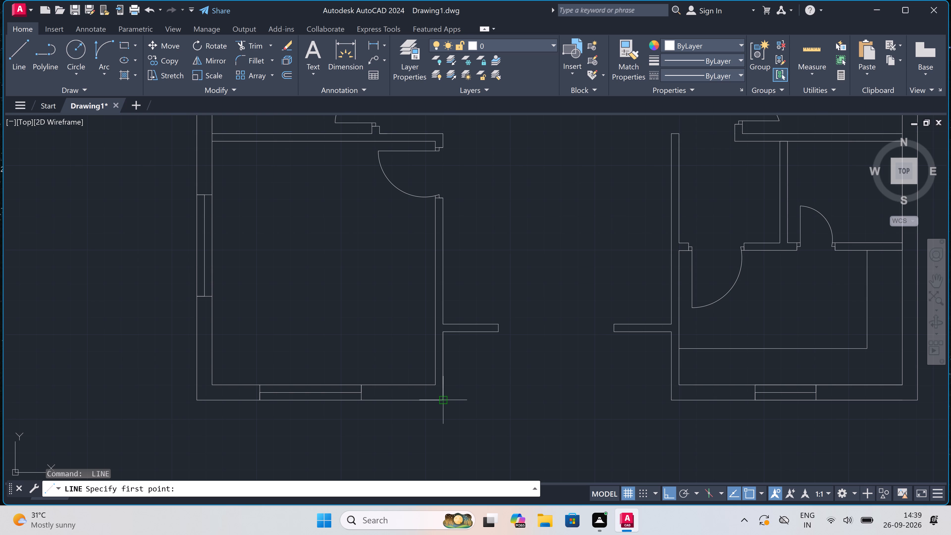
double_click(443, 401)
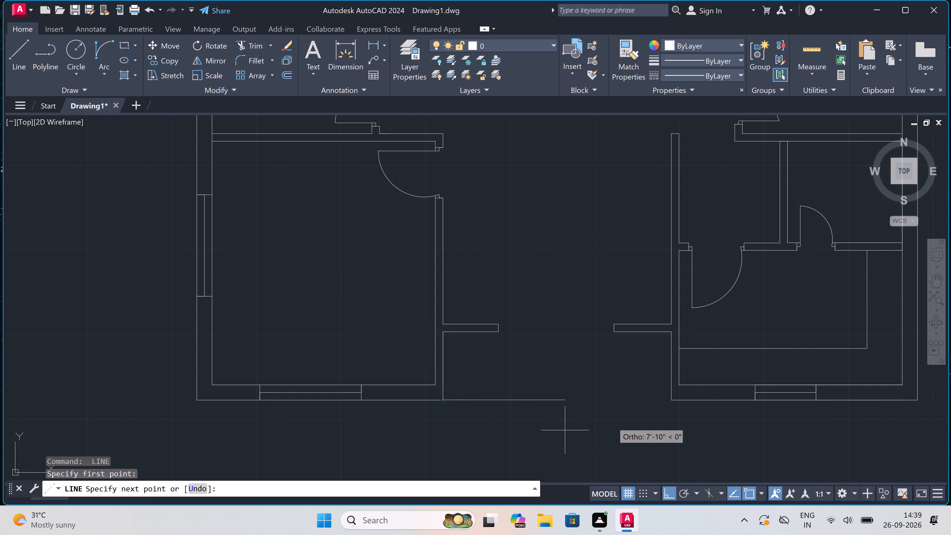
left_click(675, 398)
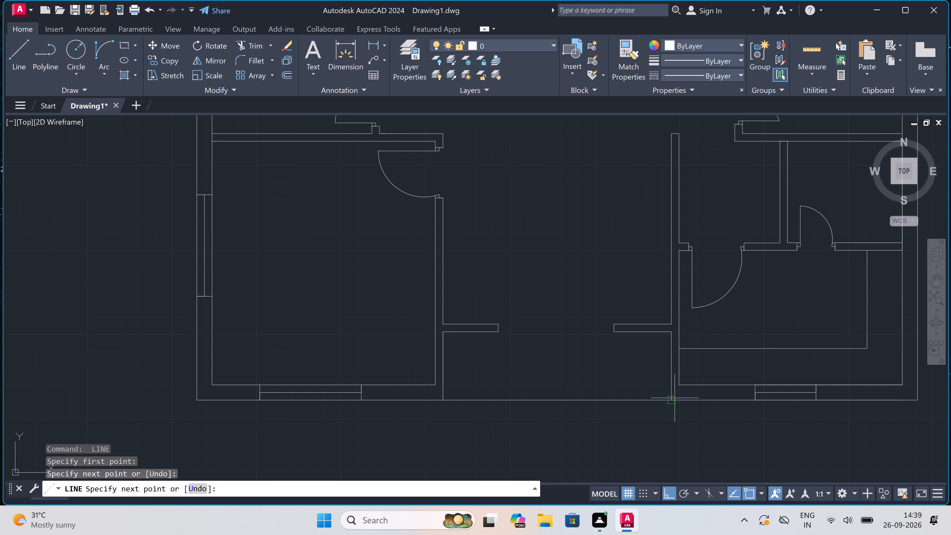
key("Escape")
scroll(589, 448, "down", 4)
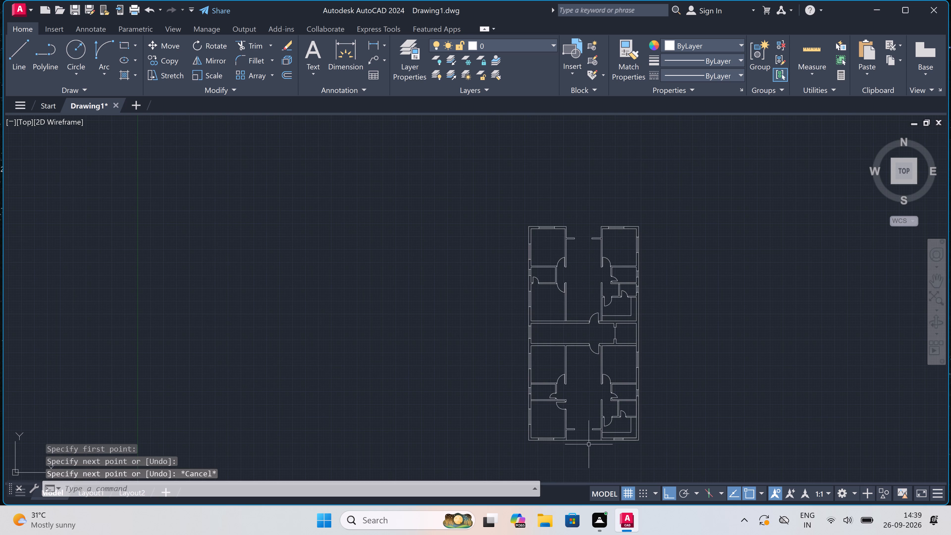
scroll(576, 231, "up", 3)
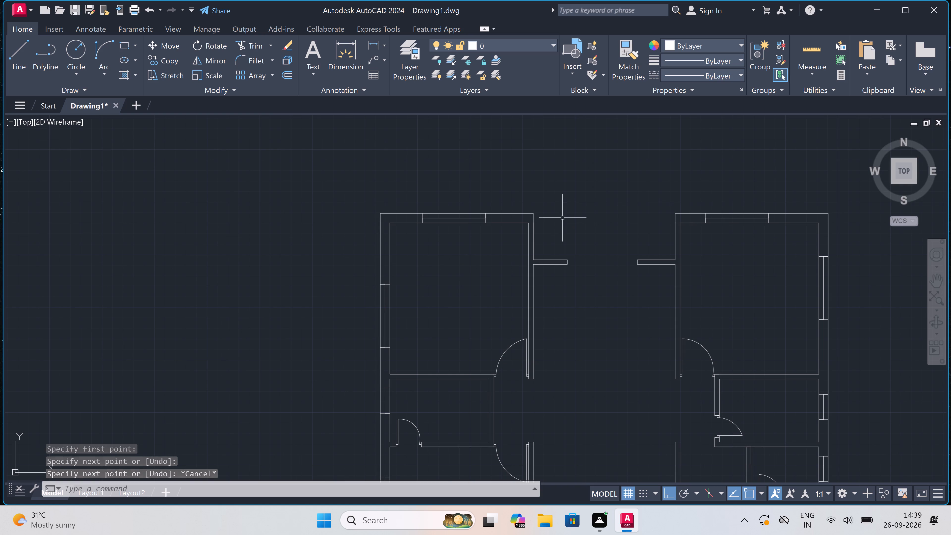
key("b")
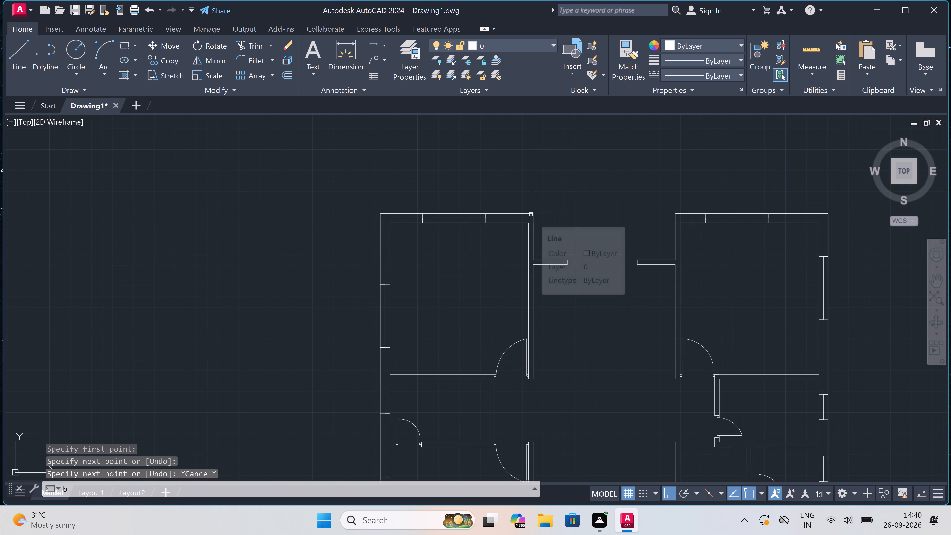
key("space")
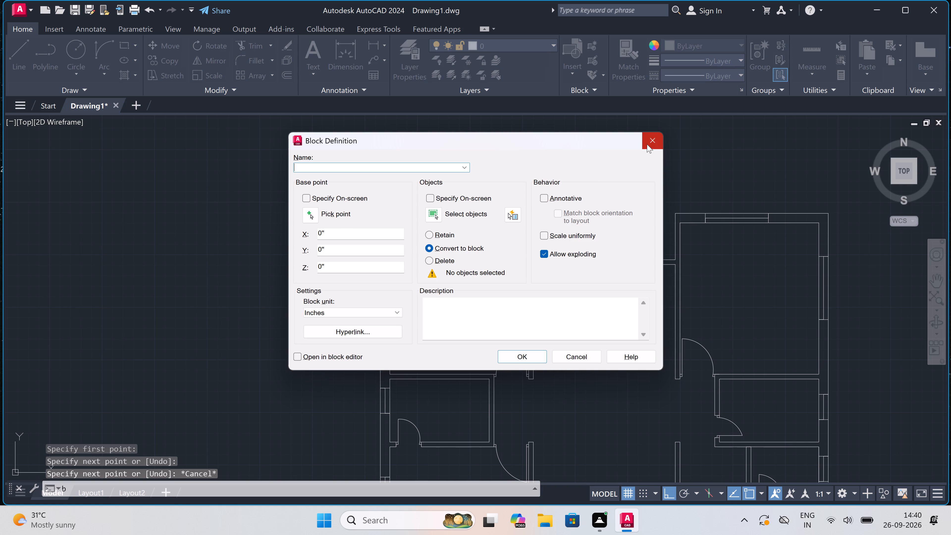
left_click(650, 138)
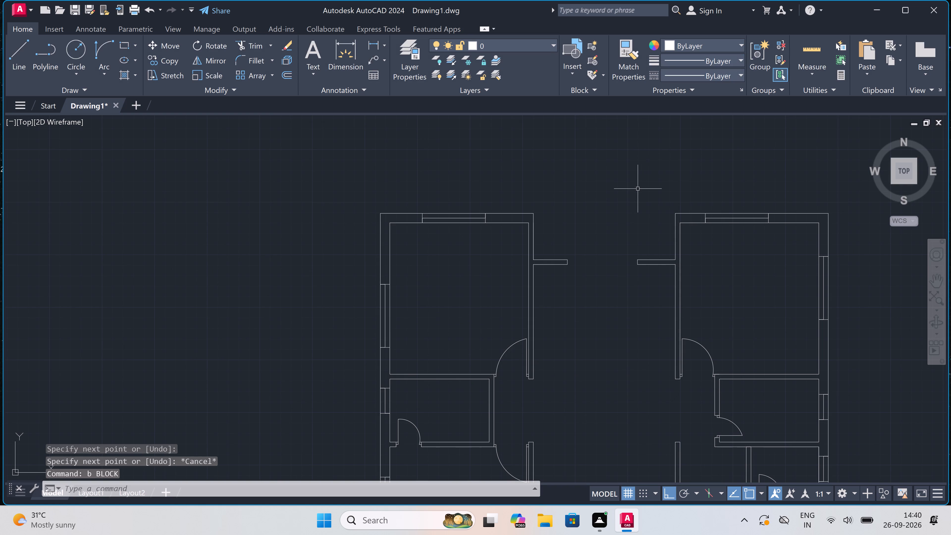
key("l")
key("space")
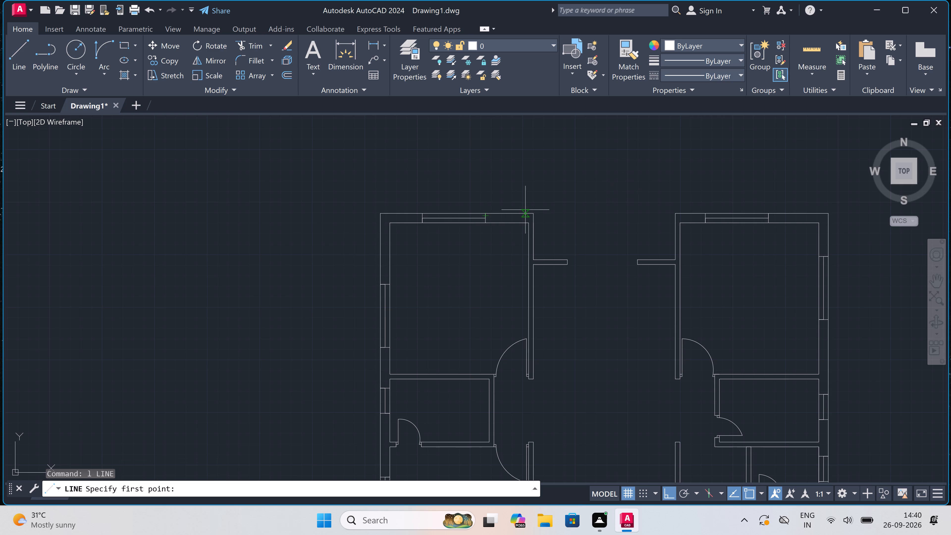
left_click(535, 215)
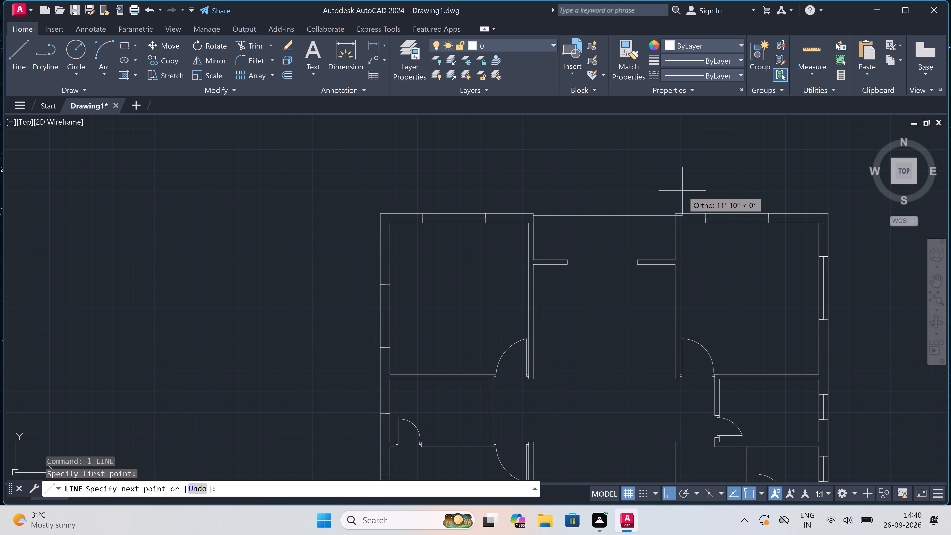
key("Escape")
Draw a line between the facing outer north corners of the northern unit's west and east wings, closing the recess between them.
scroll(559, 203, "up", 1)
key("space")
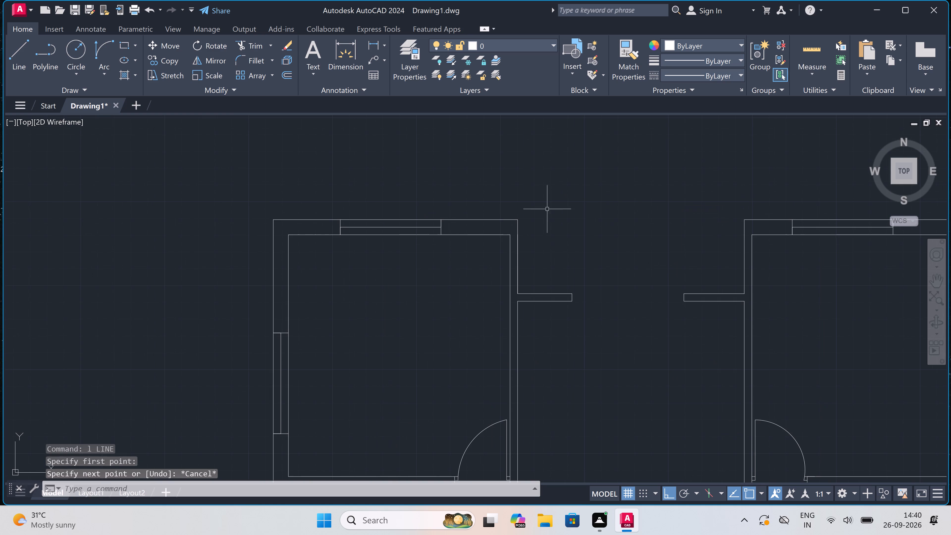
left_click_drag(517, 218, 517, 217)
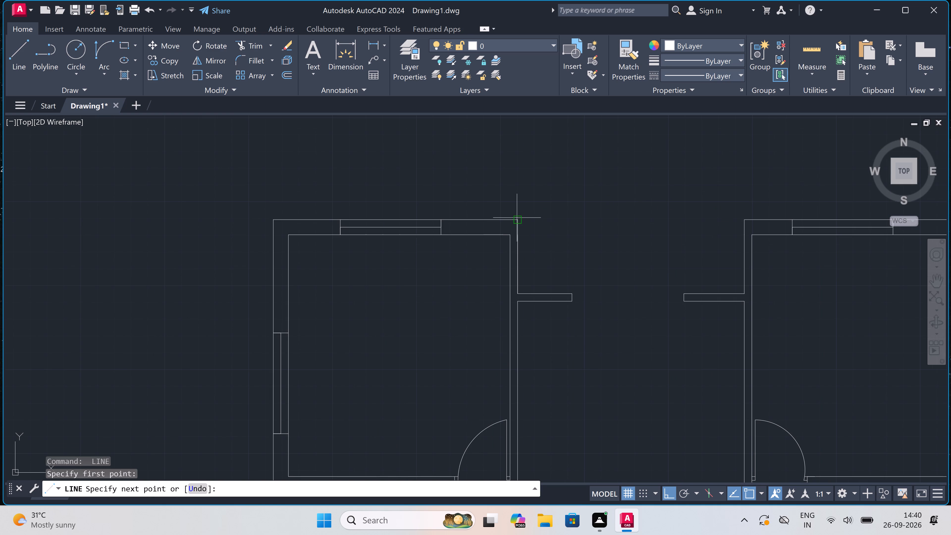
left_click_drag(517, 217, 519, 217)
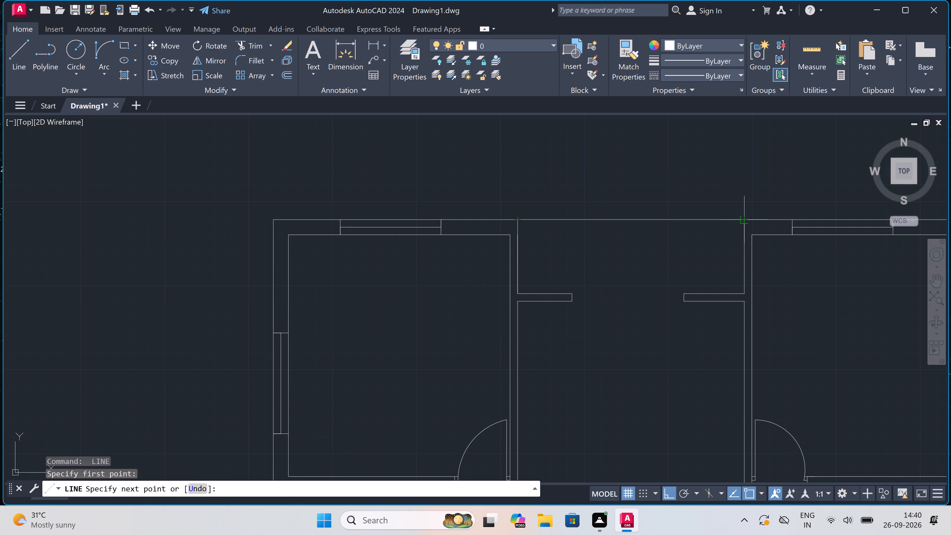
left_click(745, 219)
key("Escape")
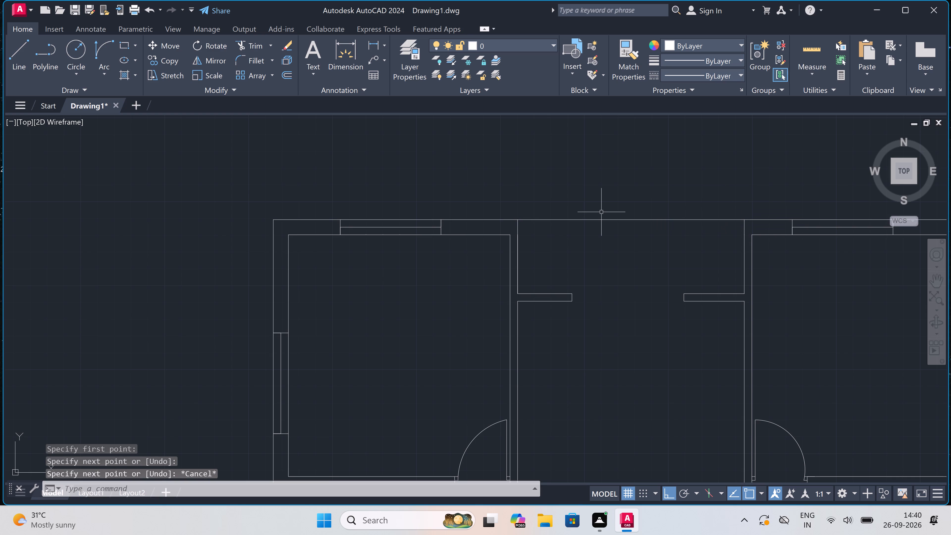
Add a two-line multiline text label reading BEDROOM and 11'0"X12'0" near the south wall of the northern unit's northwest room.
scroll(598, 214, "down", 1)
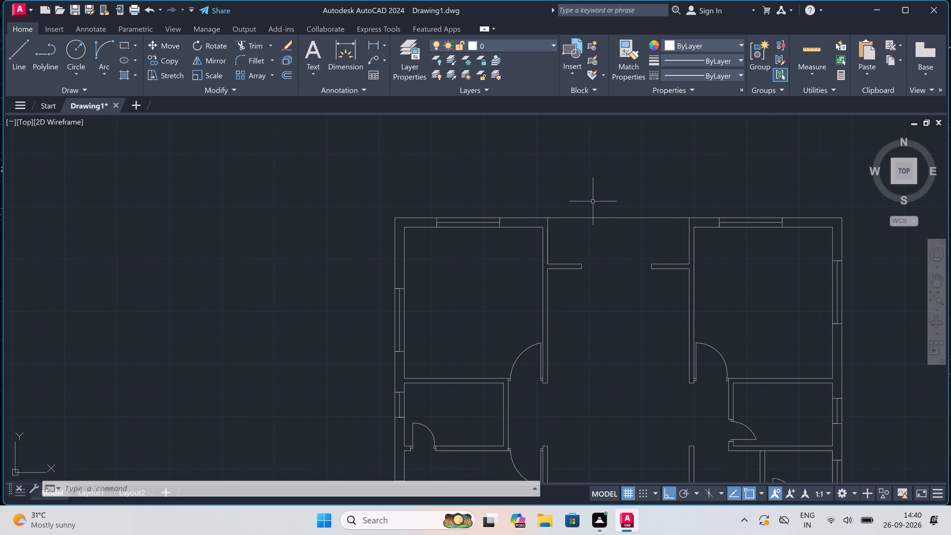
scroll(593, 201, "down", 3)
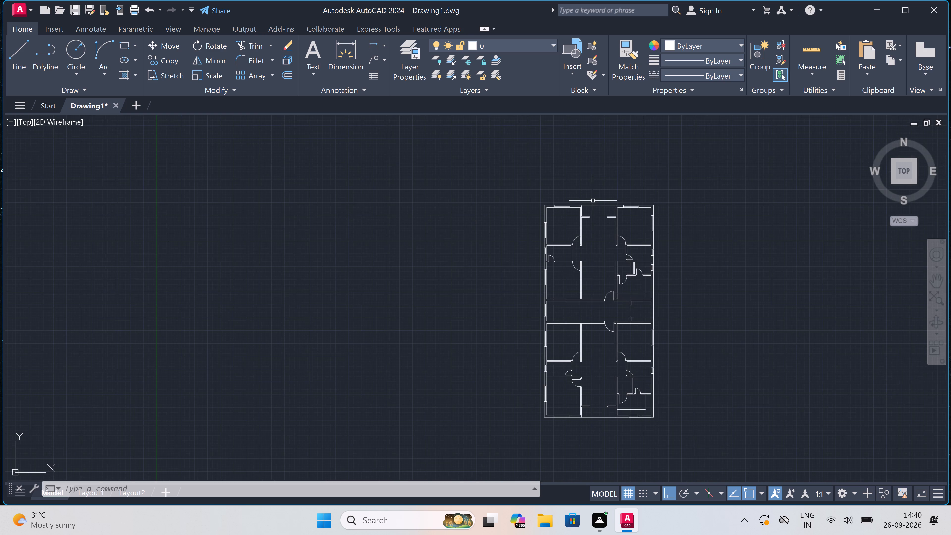
scroll(593, 201, "down", 1)
scroll(602, 240, "up", 3)
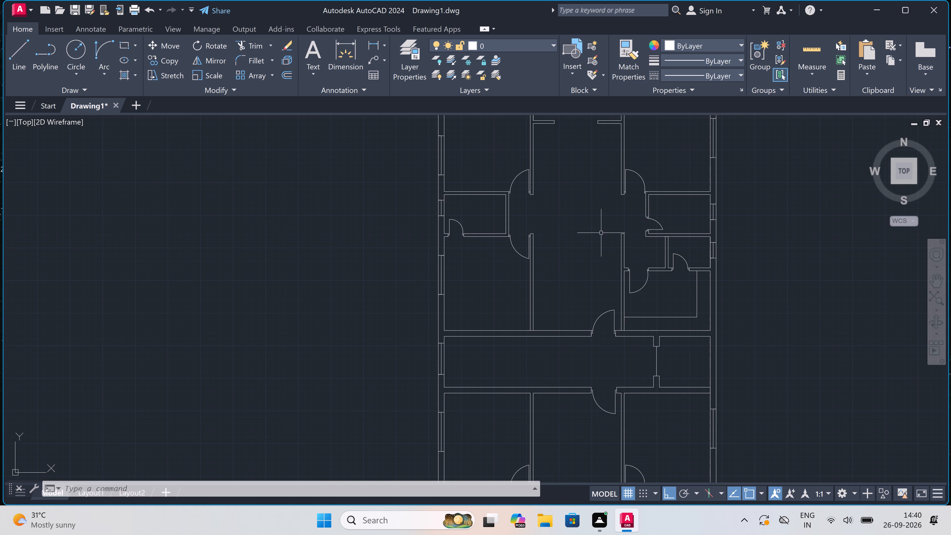
scroll(601, 226, "down", 2)
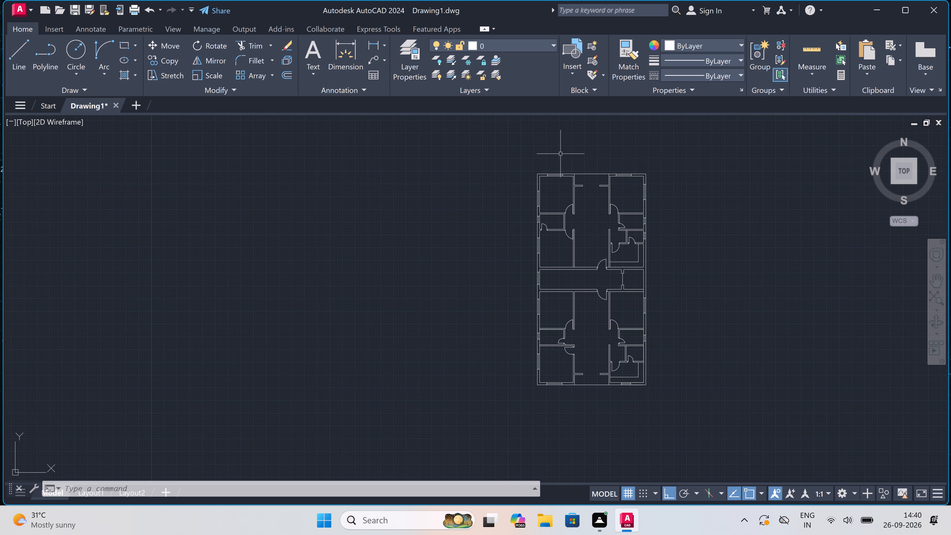
scroll(560, 151, "up", 2)
scroll(555, 193, "up", 1)
scroll(546, 295, "up", 1)
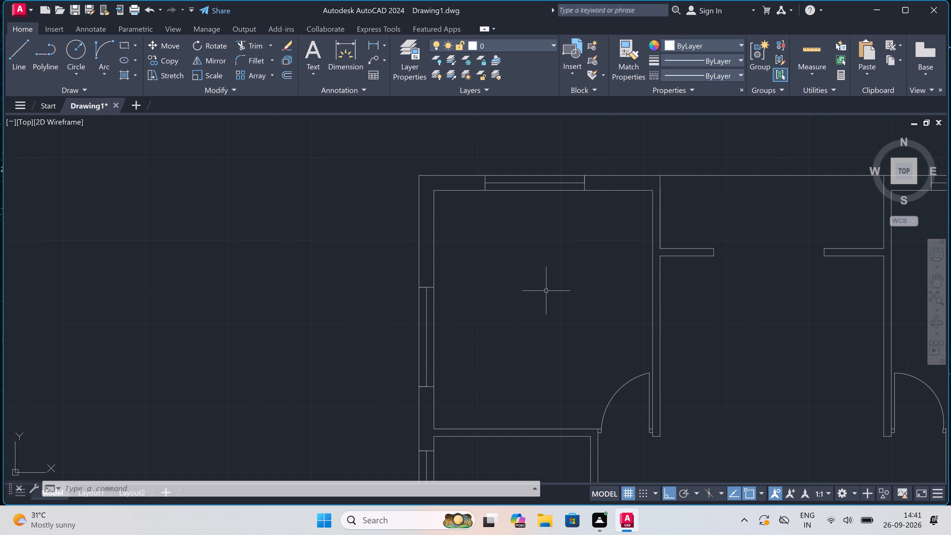
type("mt")
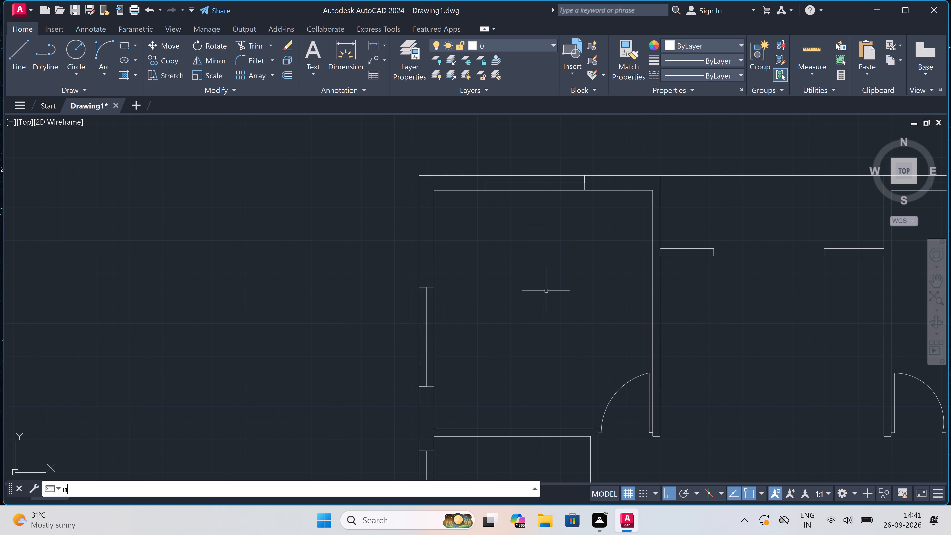
key("space")
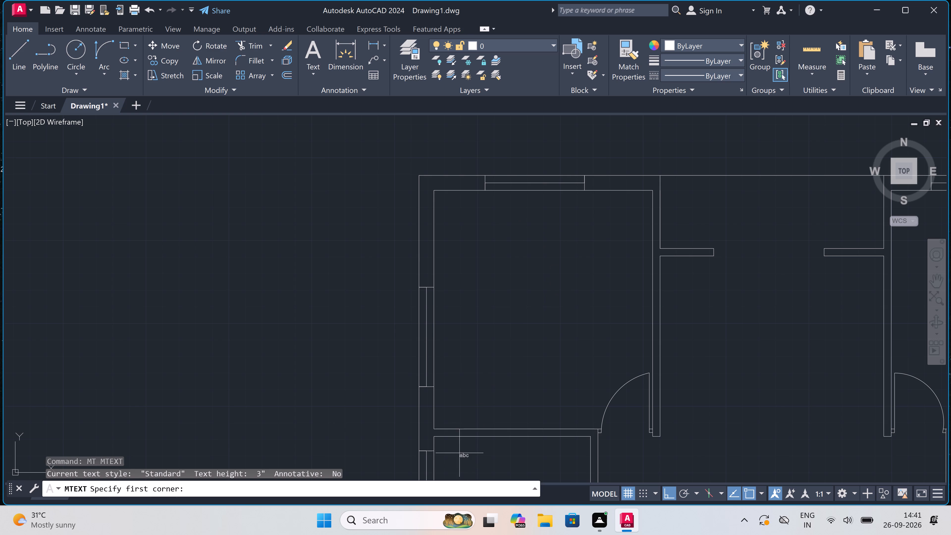
left_click(457, 402)
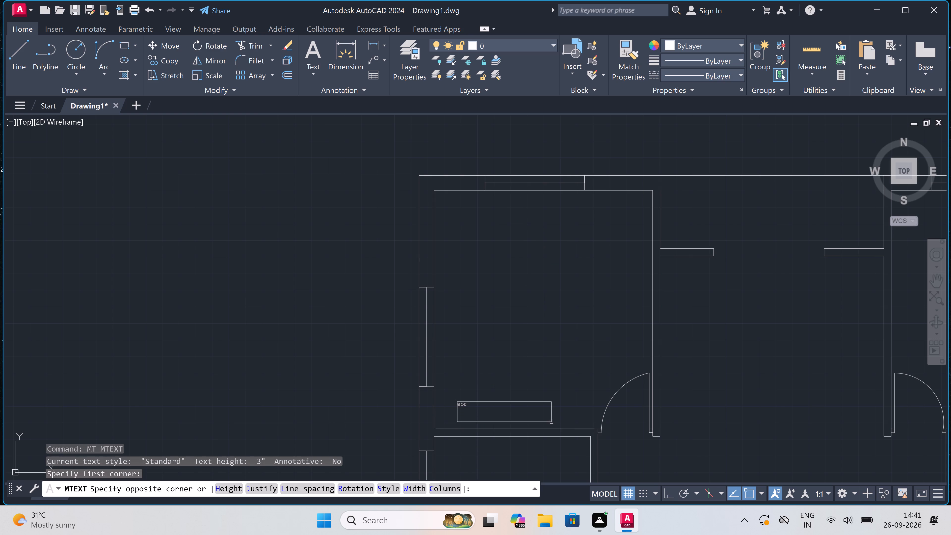
left_click(710, 420)
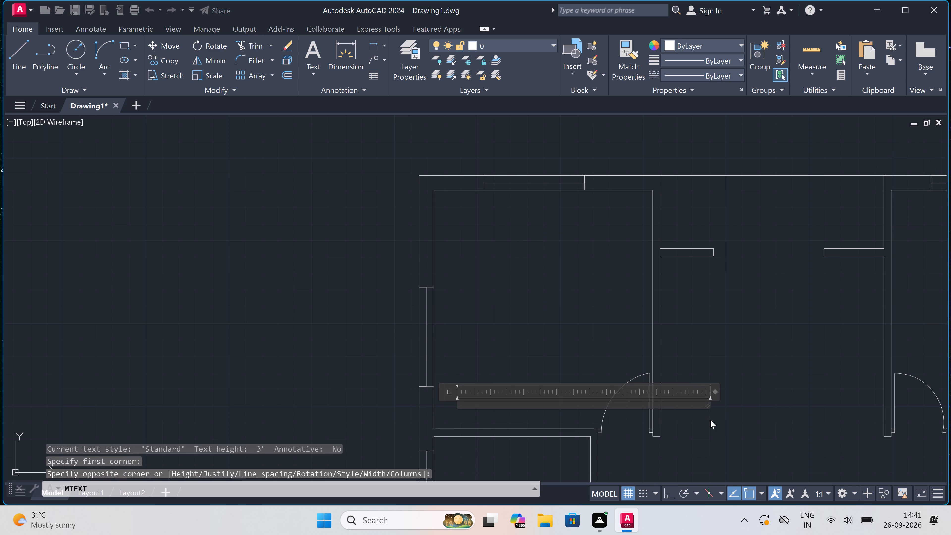
type("BED")
type("ROOM")
key("Return")
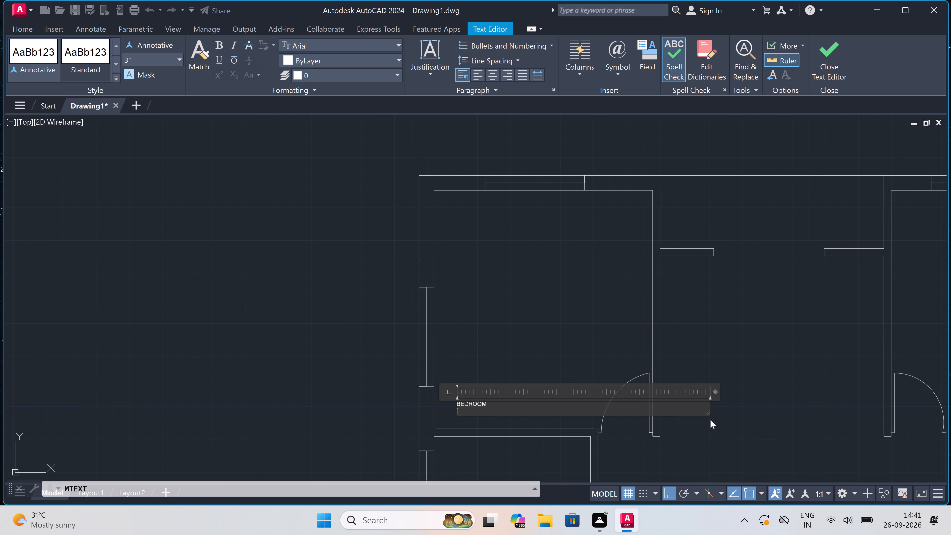
type("1'0\"X")
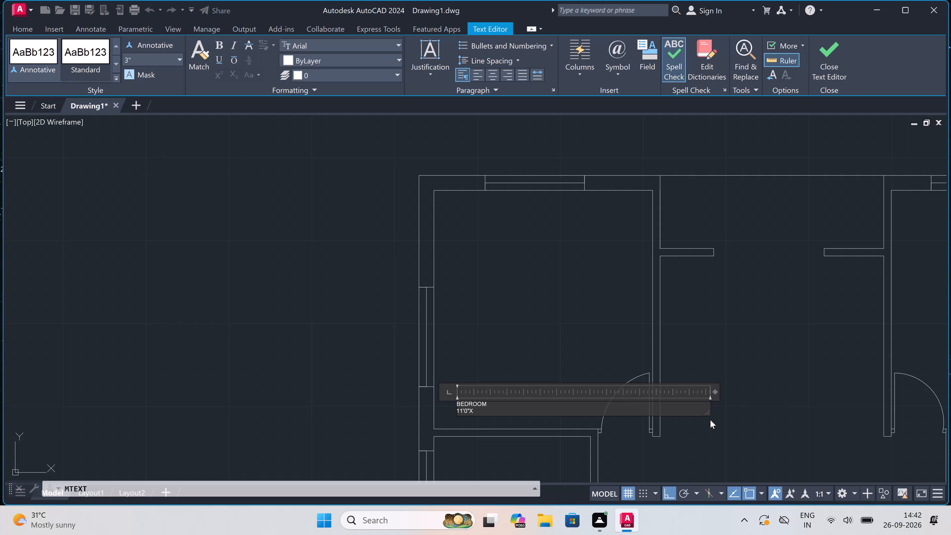
type("12'0\"")
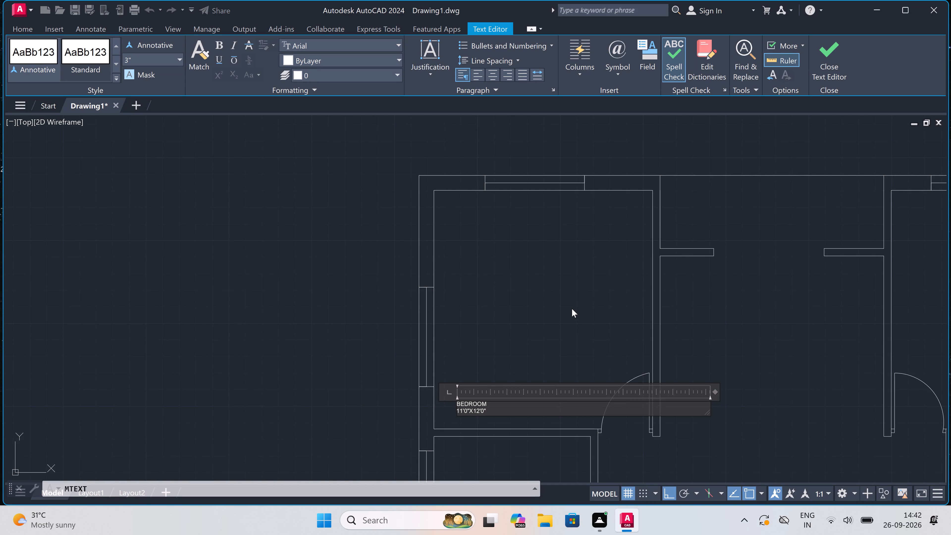
left_click(572, 309)
Add a two-line multiline text label reading TOILET and 5'0"X8'3" in the small room directly south of the labelled bedroom.
scroll(572, 307, "down", 4)
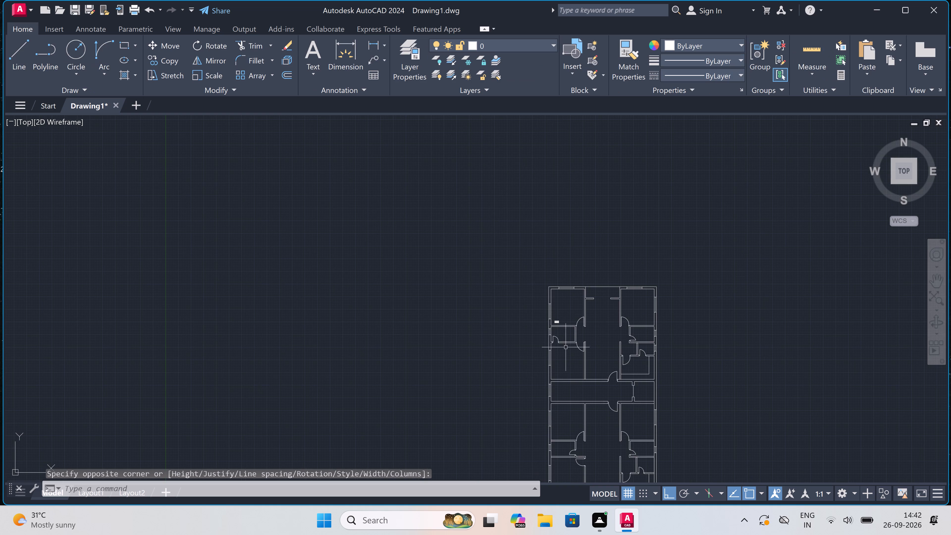
scroll(566, 348, "up", 2)
scroll(568, 317, "up", 2)
key("space")
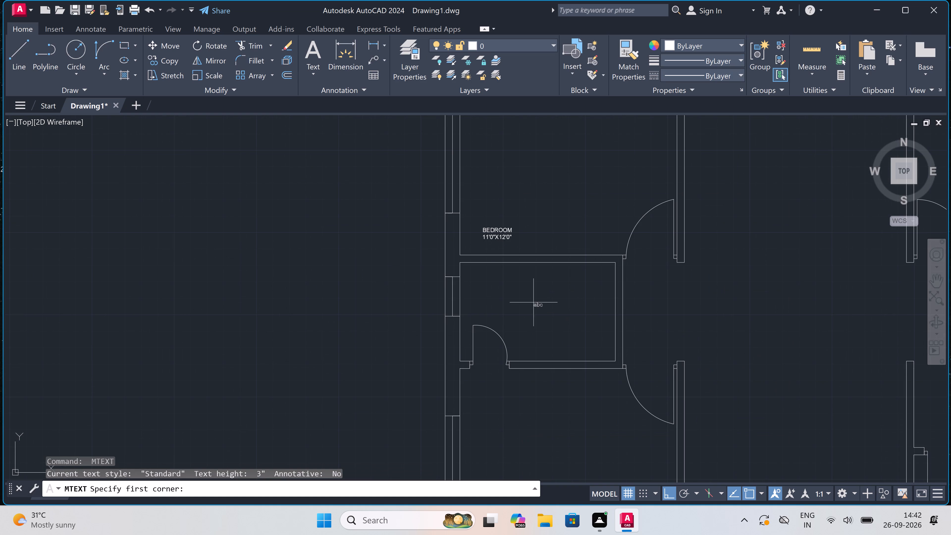
left_click_drag(509, 279, 514, 279)
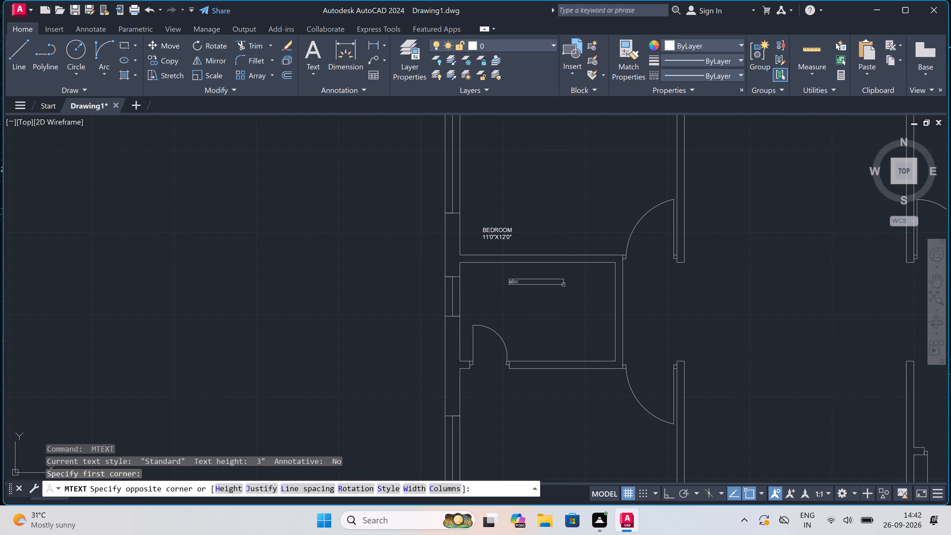
left_click(680, 299)
scroll(516, 299, "up", 2)
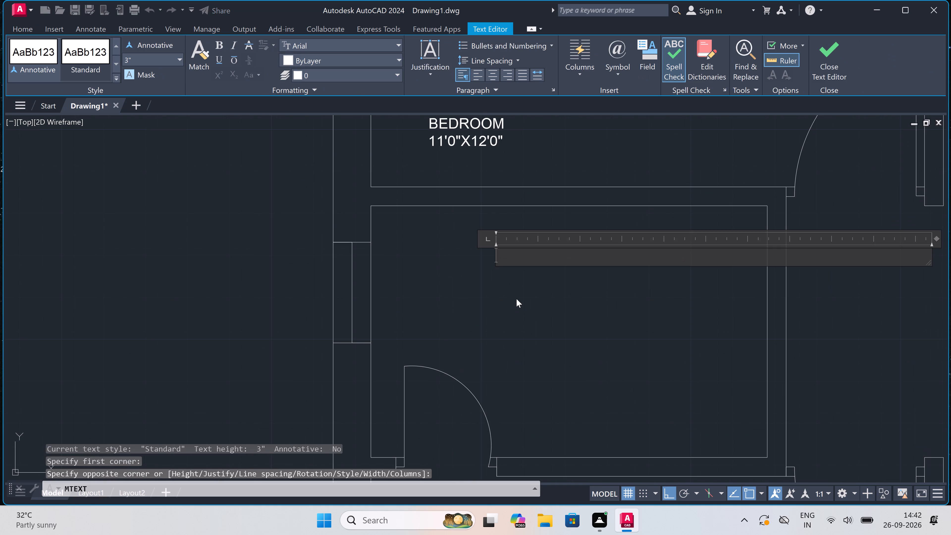
key("t")
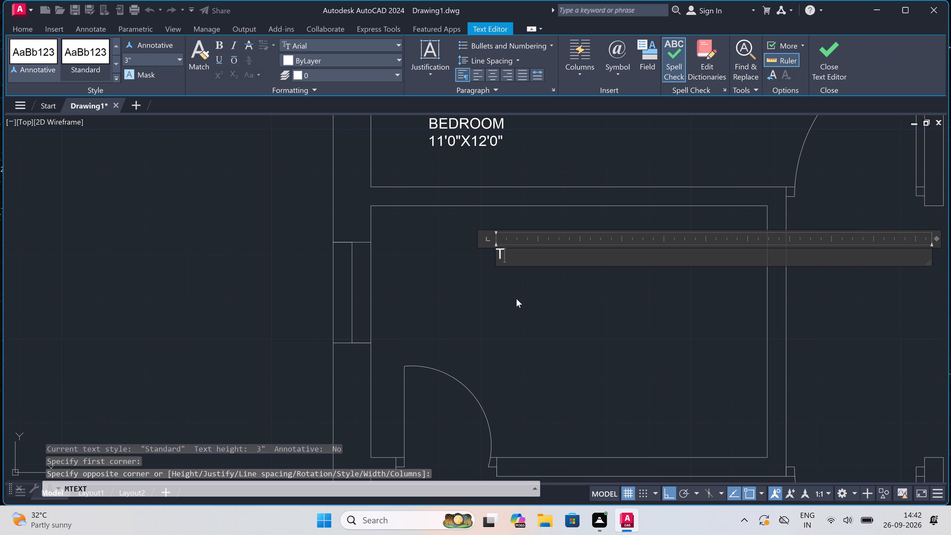
type("OILET")
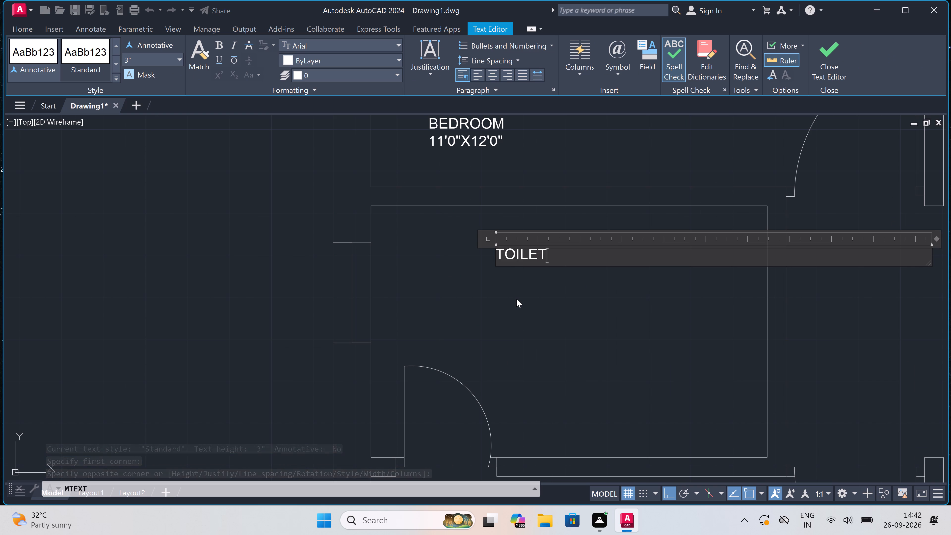
key("Return")
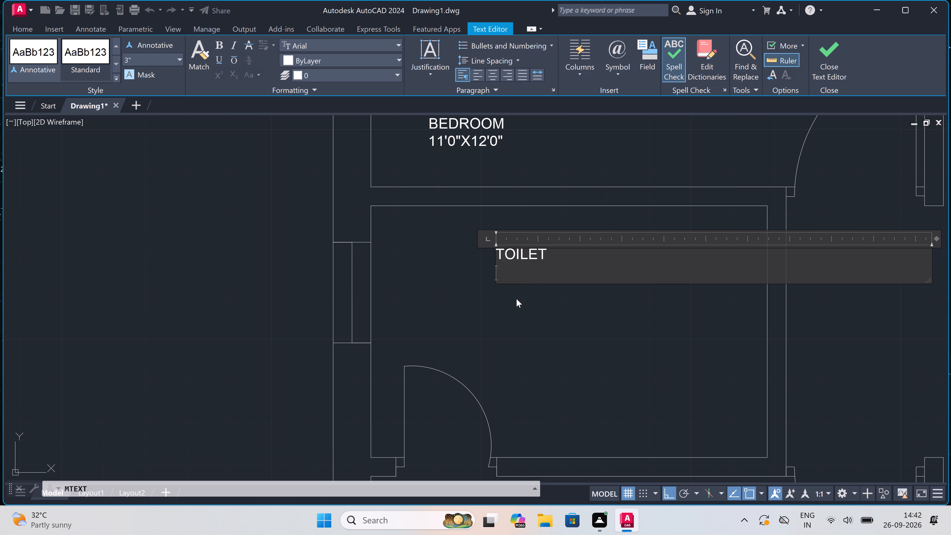
type("5'0\"")
key("x")
type("8'")
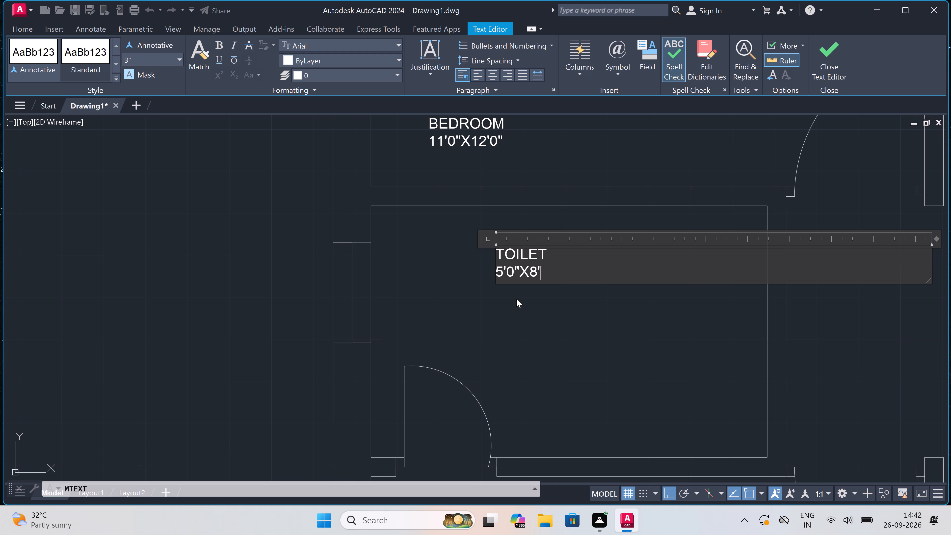
type("3\"")
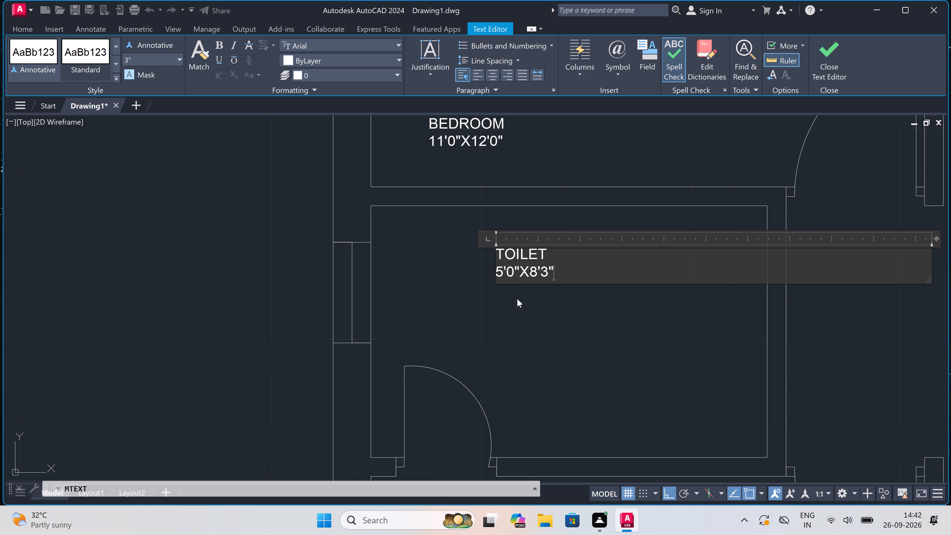
left_click(519, 304)
scroll(524, 288, "down", 5)
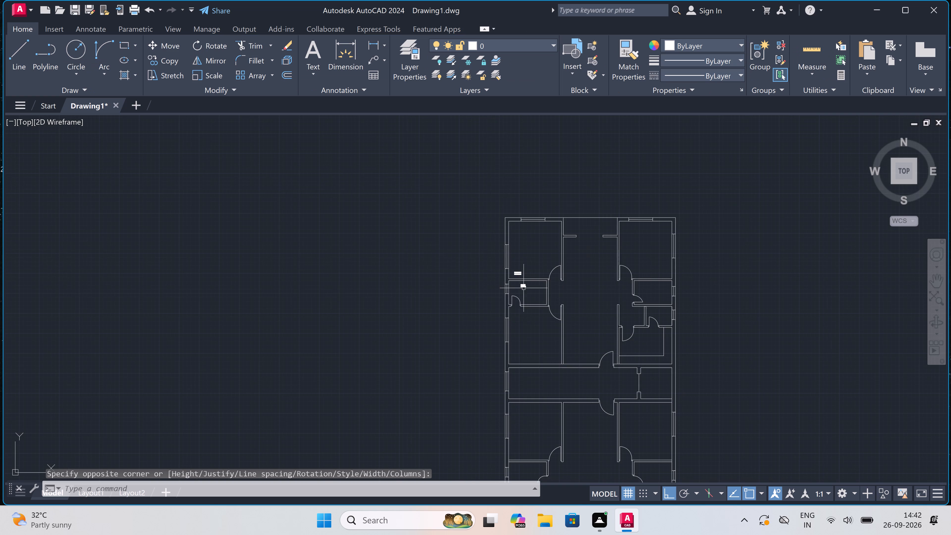
scroll(529, 322, "up", 2)
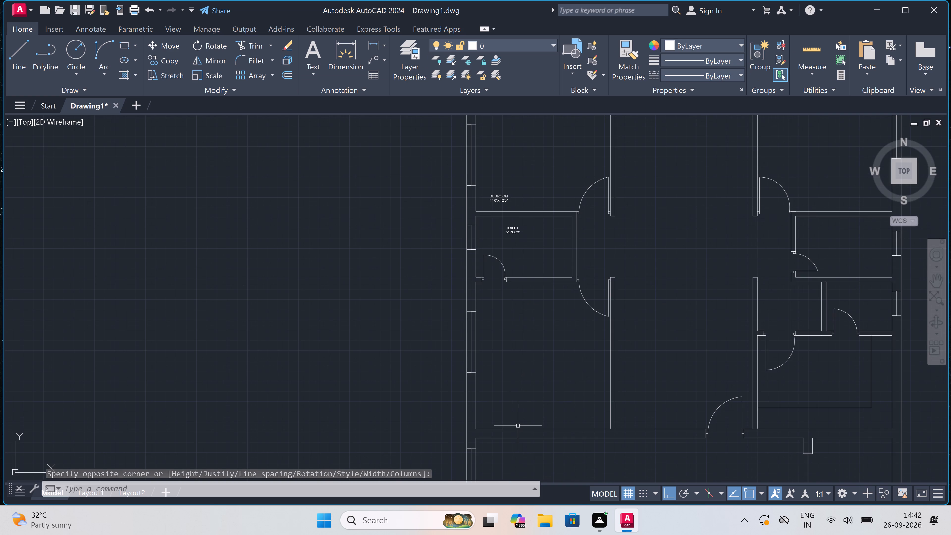
Add a two-line multiline text label reading BEDROOM and 13'9"X12'0" near the south wall of the northern unit's southwest room.
key("space")
scroll(518, 418, "up", 1)
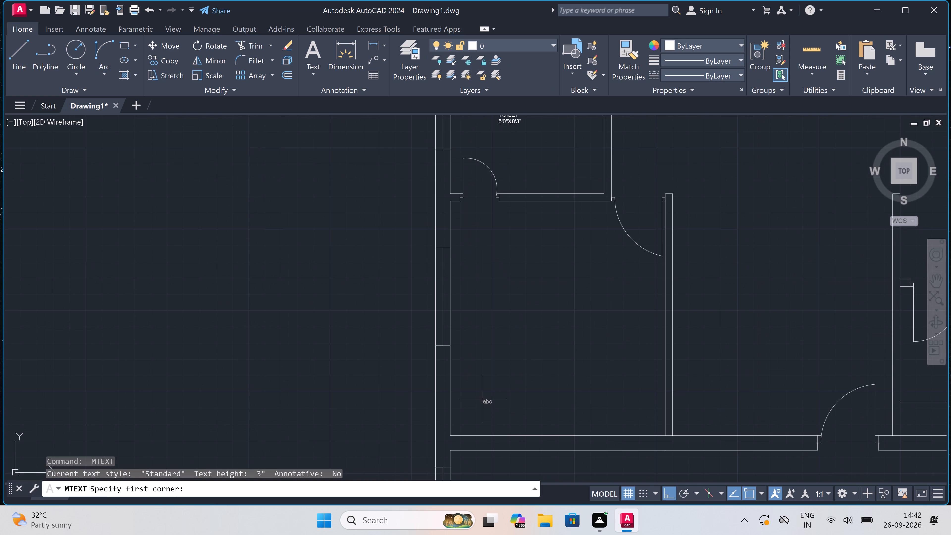
left_click_drag(479, 400, 482, 401)
left_click(743, 411)
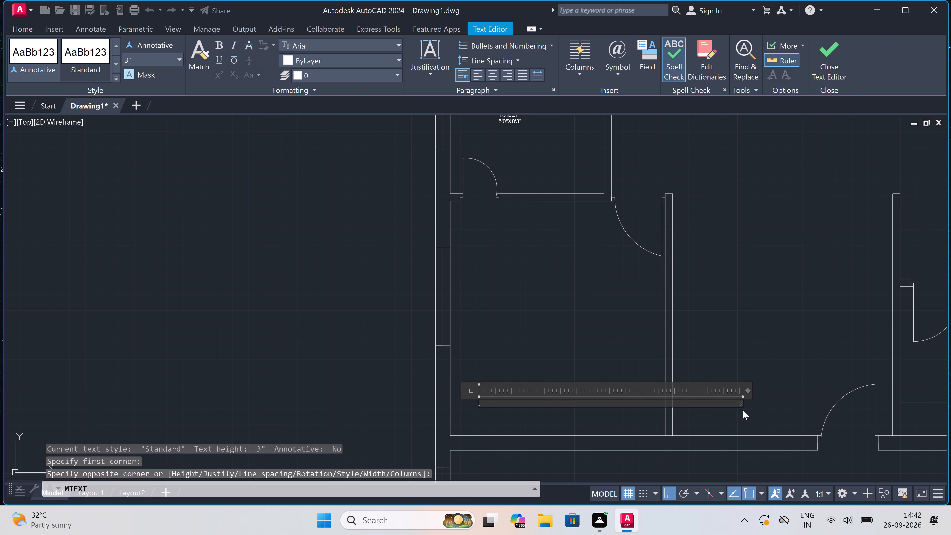
type("BEDROOM")
key("Return")
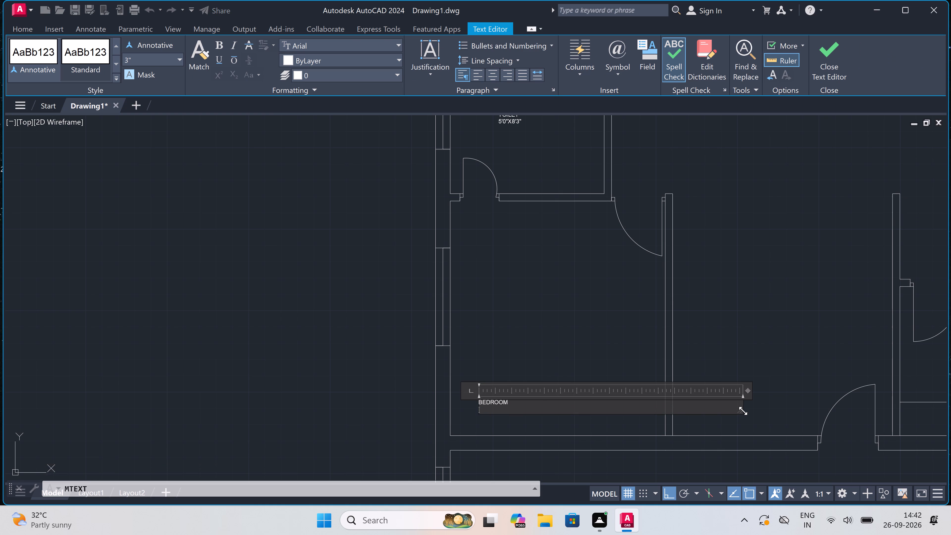
type("13'9\"")
key("x")
type("12")
type("'0\"")
left_click(518, 322)
Add a two-line multiline text label reading DINING\LIVING AREA and 11'3"X25'10.5" in the middle of the northern unit's central hall.
scroll(518, 322, "down", 3)
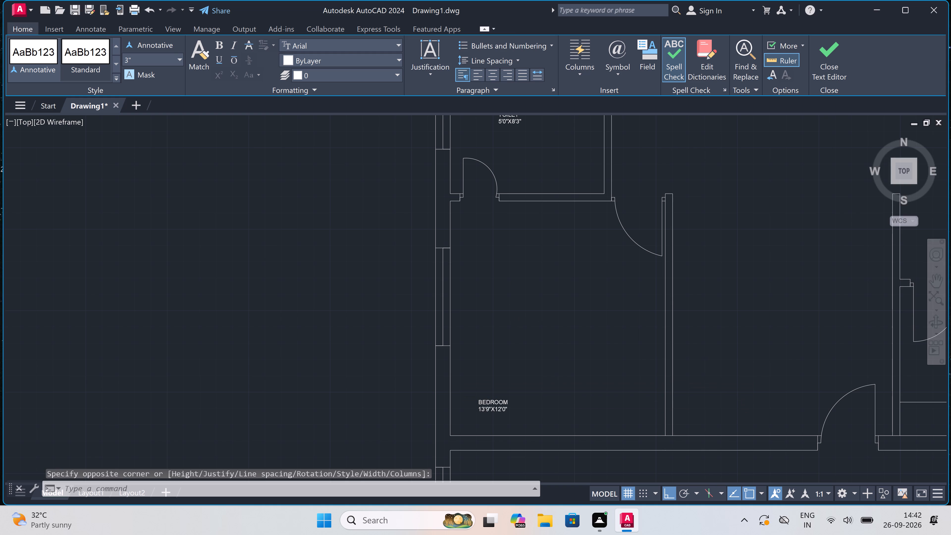
scroll(518, 322, "down", 2)
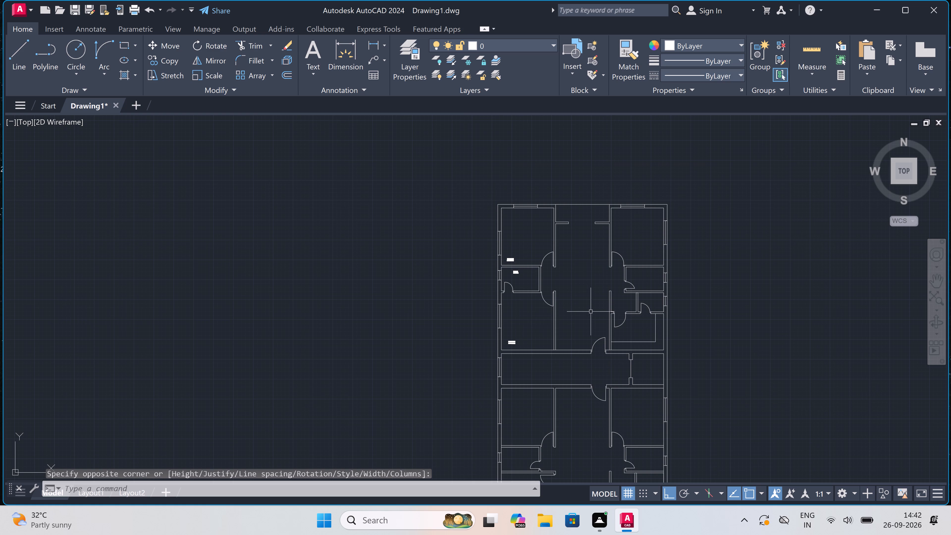
scroll(591, 311, "down", 1)
scroll(595, 294, "up", 3)
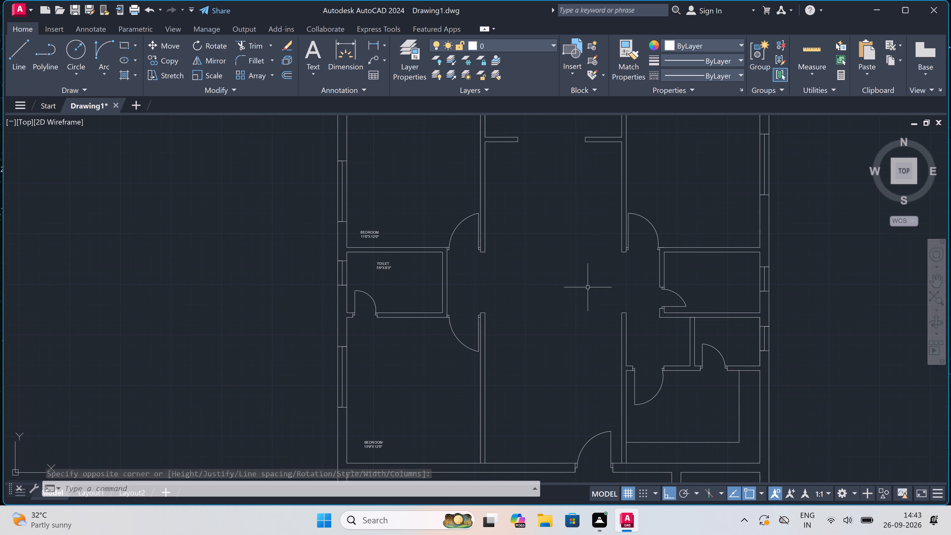
scroll(558, 286, "up", 1)
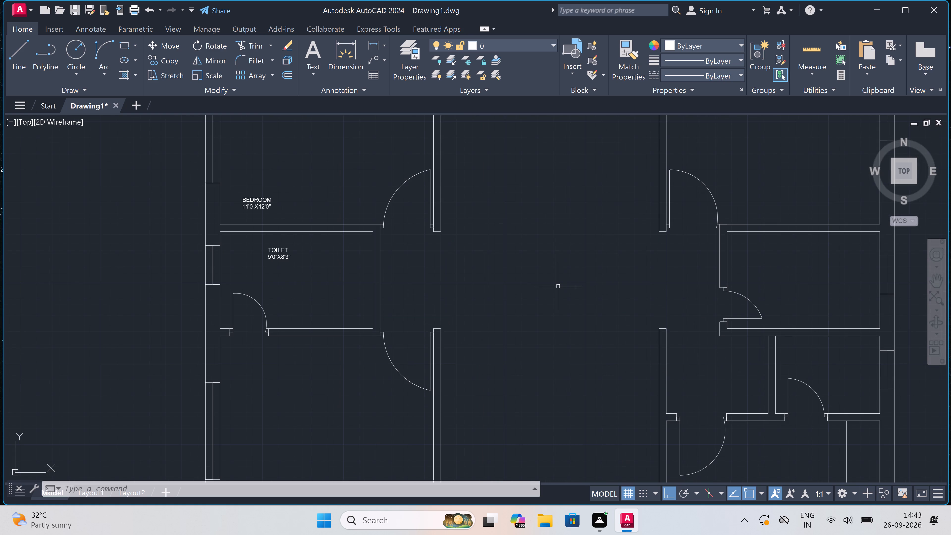
key("space")
left_click_drag(491, 311, 509, 314)
left_click(638, 332)
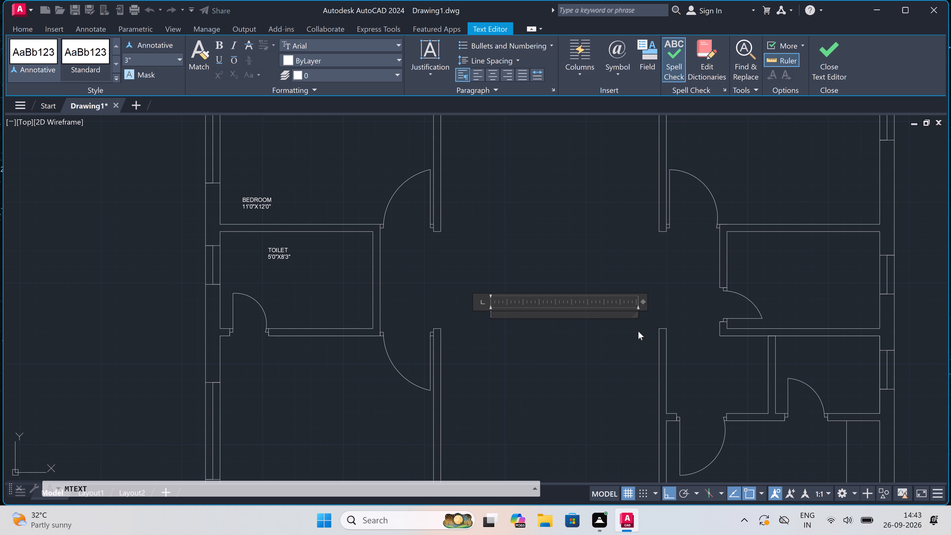
type("DINING")
key("backslash")
type("LIVING AREA")
key("Return")
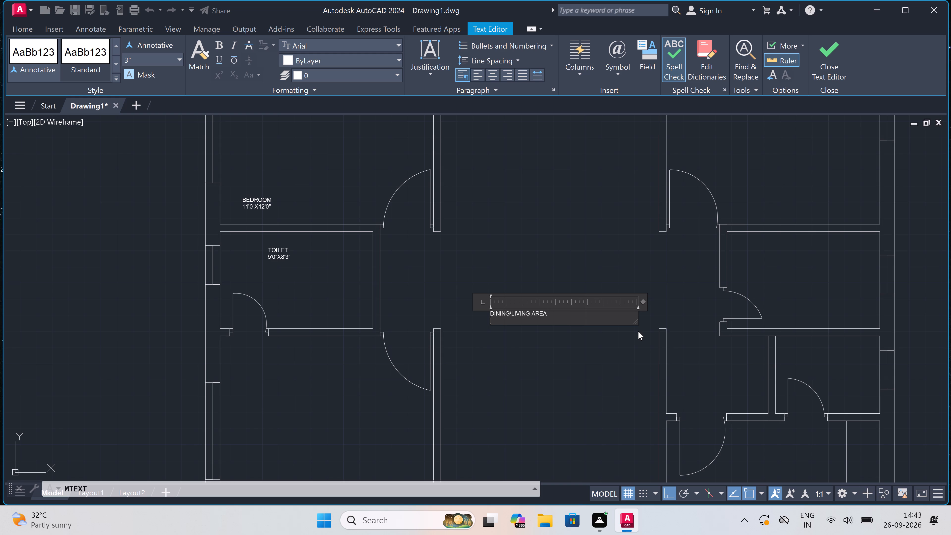
type("11'")
key("3")
key("shift+quotedbl")
key("x")
type("25")
key("apostrophe")
type("10")
key("period")
key("5")
key("shift+quotedbl")
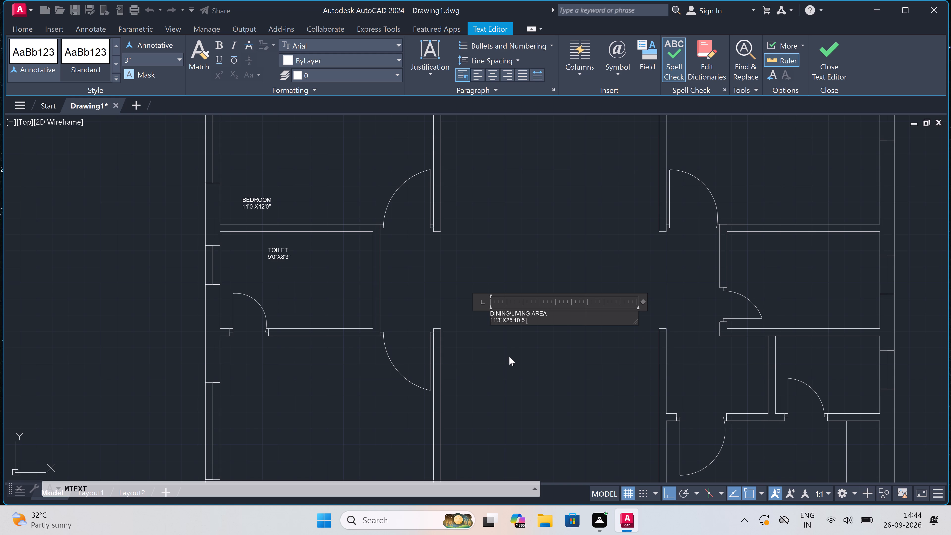
left_click(509, 355)
Add a multiline text label reading 5'0" WIDE SIT- OUT in the recess at the north end of the northern unit's central hall.
scroll(510, 353, "down", 3)
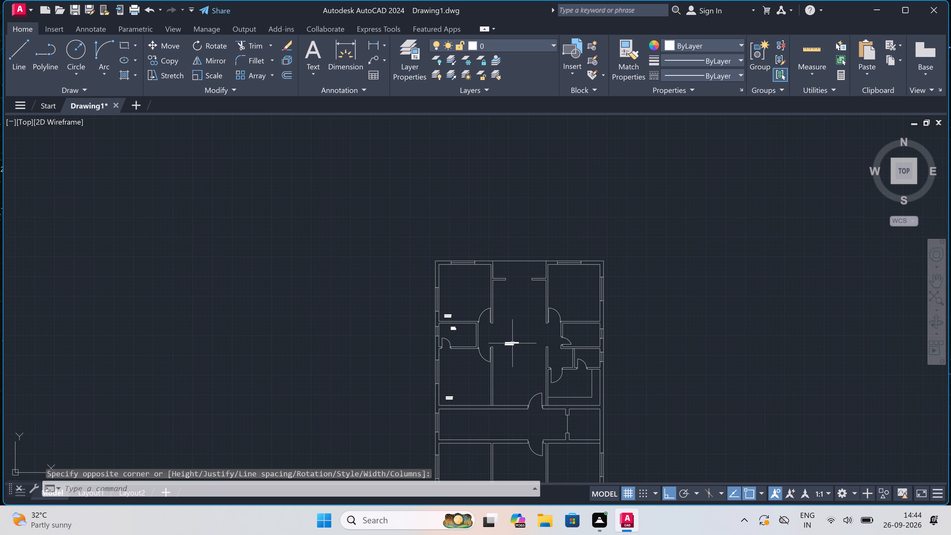
scroll(512, 343, "down", 1)
key("space")
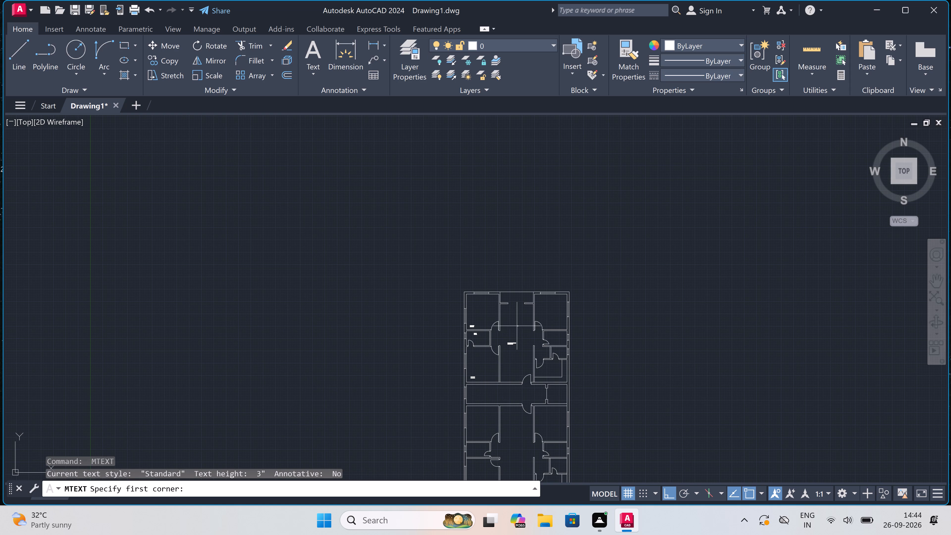
scroll(520, 294, "up", 2)
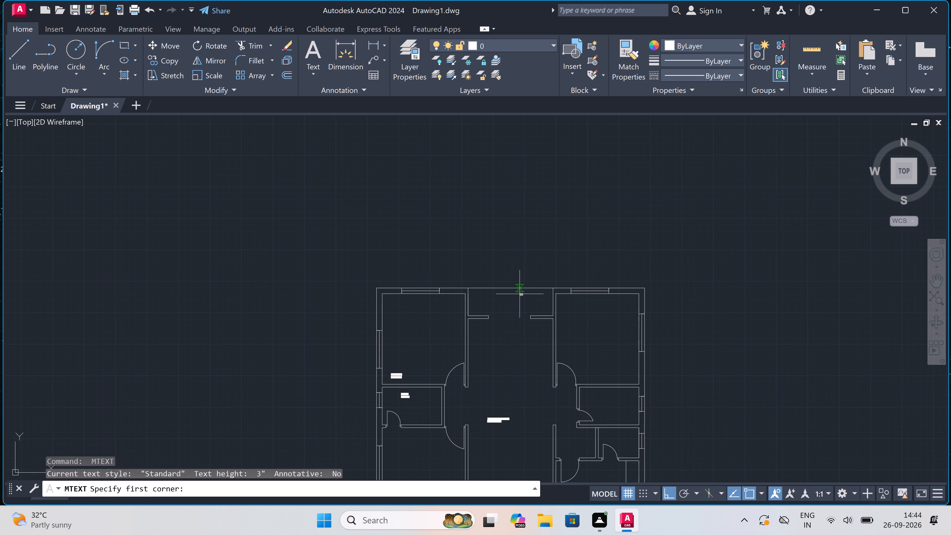
scroll(520, 294, "up", 2)
scroll(429, 307, "up", 1)
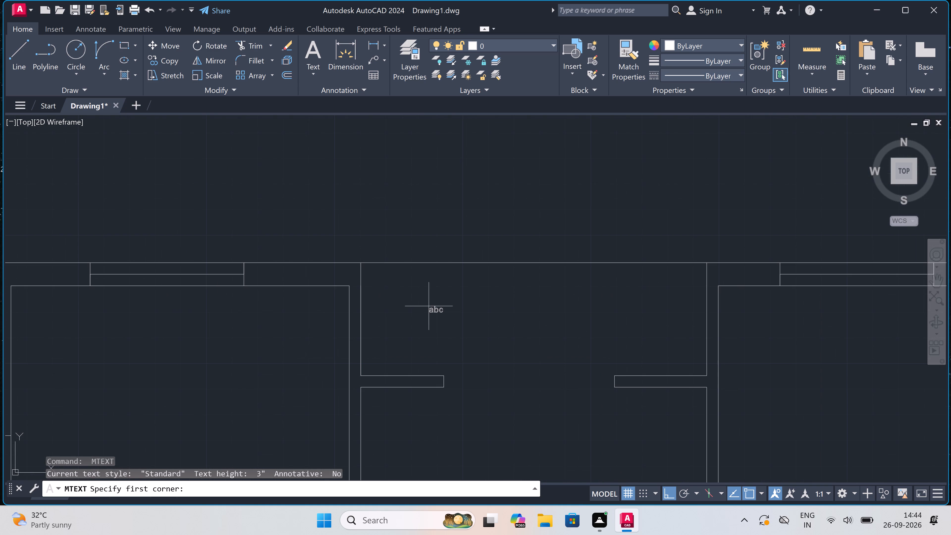
left_click_drag(429, 304, 436, 304)
left_click(687, 336)
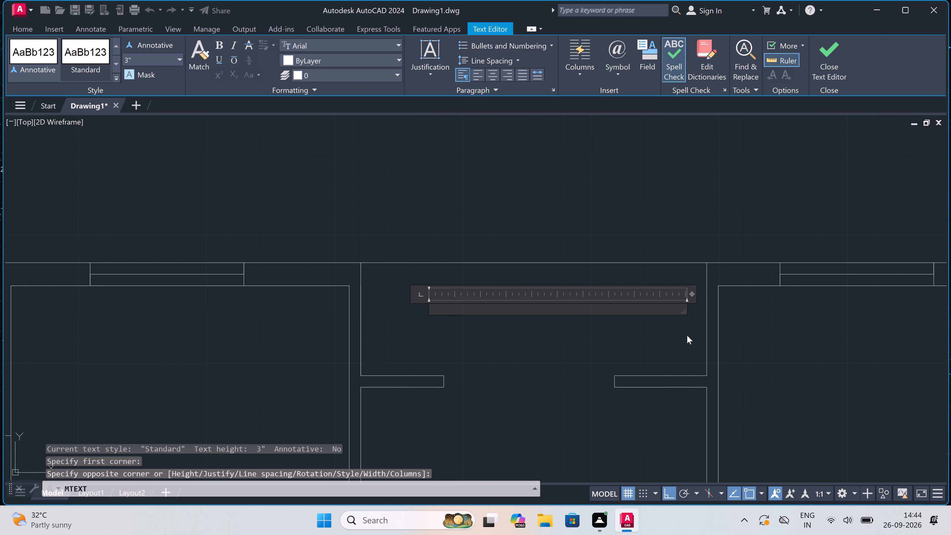
type("5'0\"")
key("space")
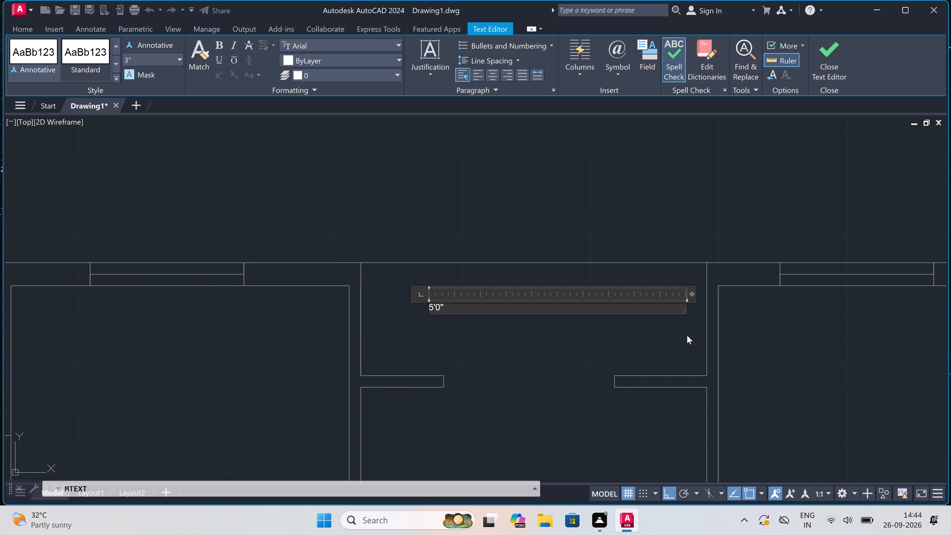
type("WIDE")
key("space")
type("SI")
type("T OUT")
left_click(486, 307)
key("minus")
left_click(514, 330)
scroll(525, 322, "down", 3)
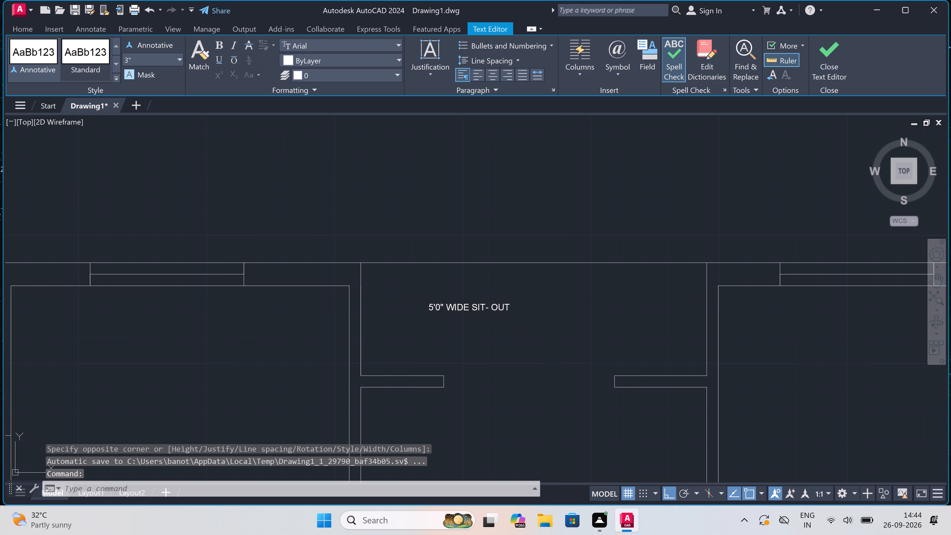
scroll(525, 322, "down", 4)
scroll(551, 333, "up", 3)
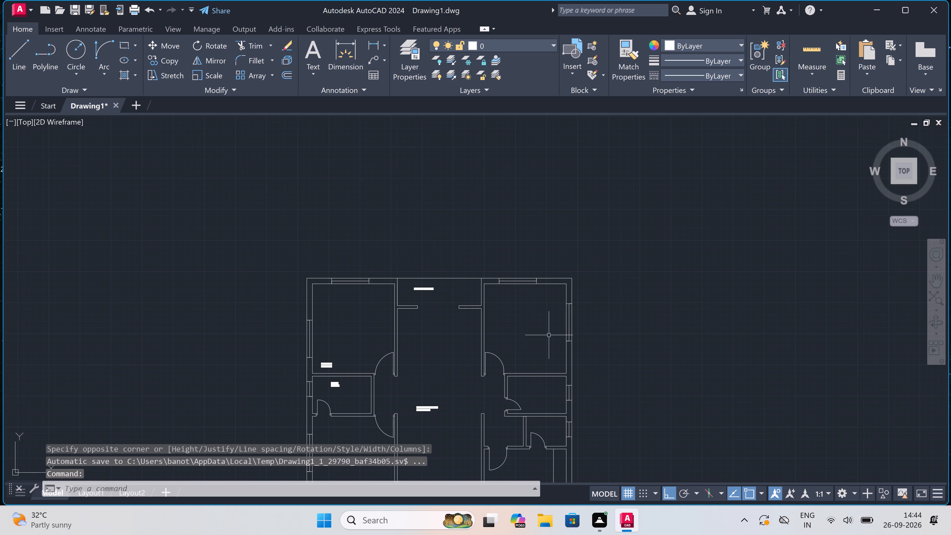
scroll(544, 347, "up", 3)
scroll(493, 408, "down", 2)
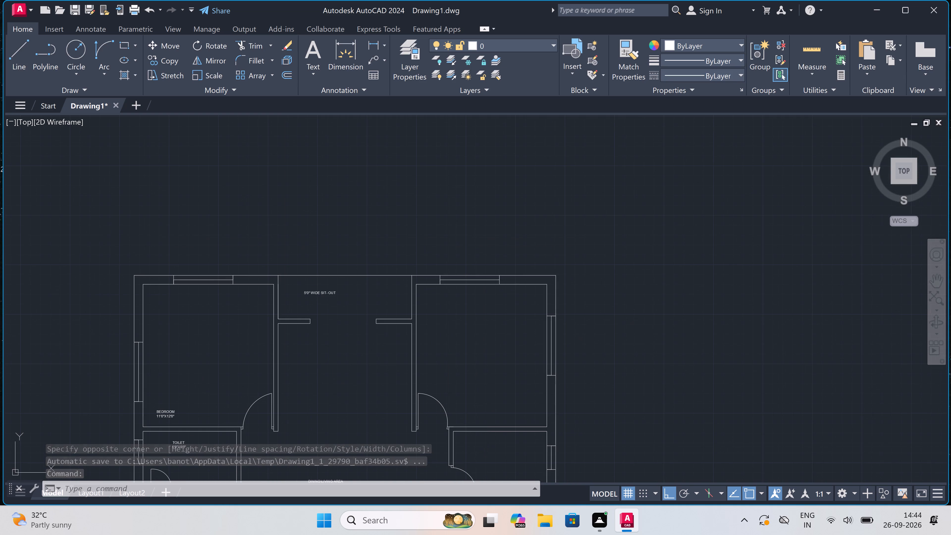
Add a two-line multiline text label reading BEDROOM and 11'0"X12'0" near the south wall of the northern unit's northeast room.
scroll(487, 435, "up", 2)
key("space")
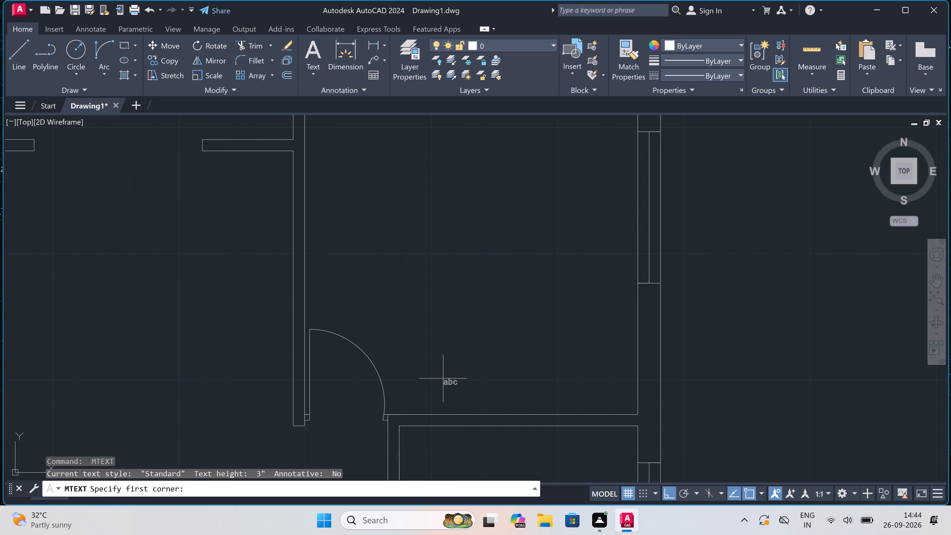
left_click(435, 377)
left_click(709, 402)
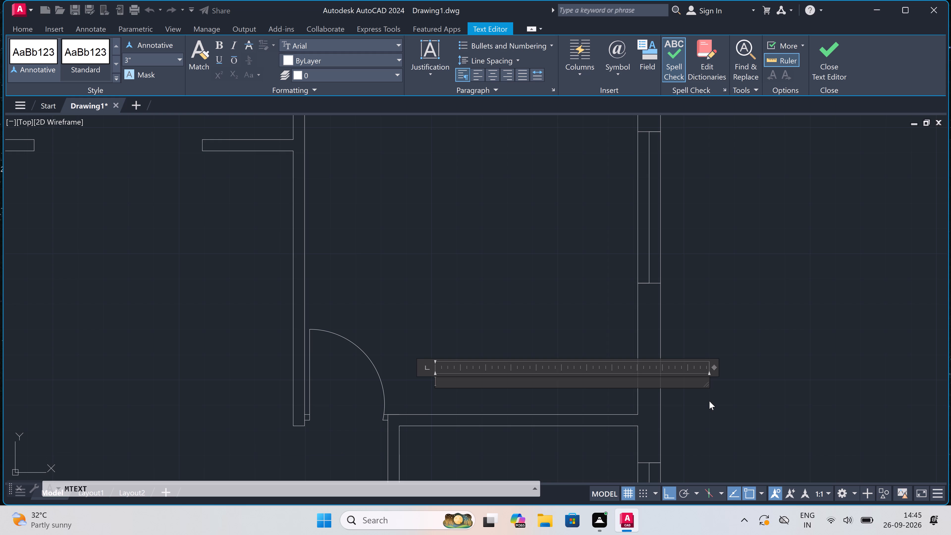
type("BEDR")
type("OOM")
key("Return")
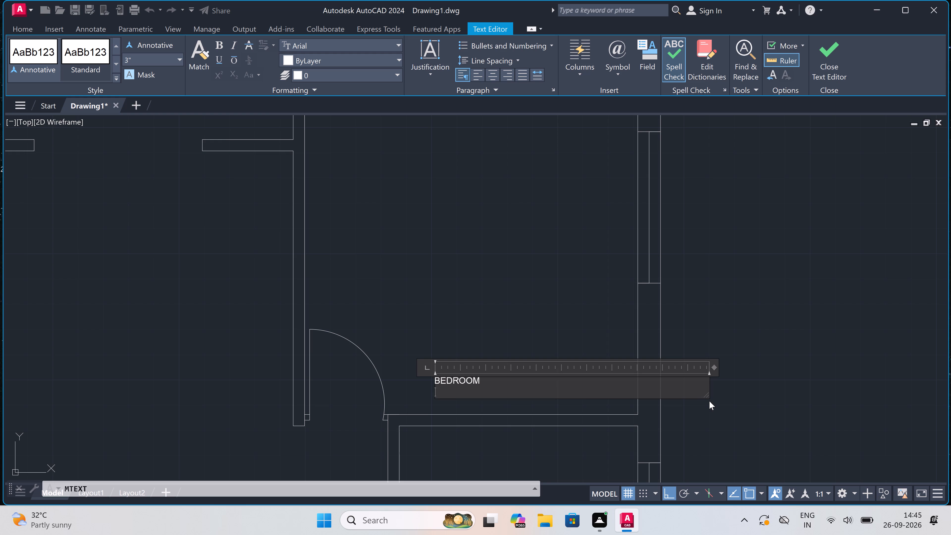
type("11'0\"X")
type("12'0\"")
left_click(524, 322)
Add a two-line multiline text label reading TOILET and 8'3"X5'0" in the small room directly south of the northeast bedroom.
scroll(526, 319, "down", 4)
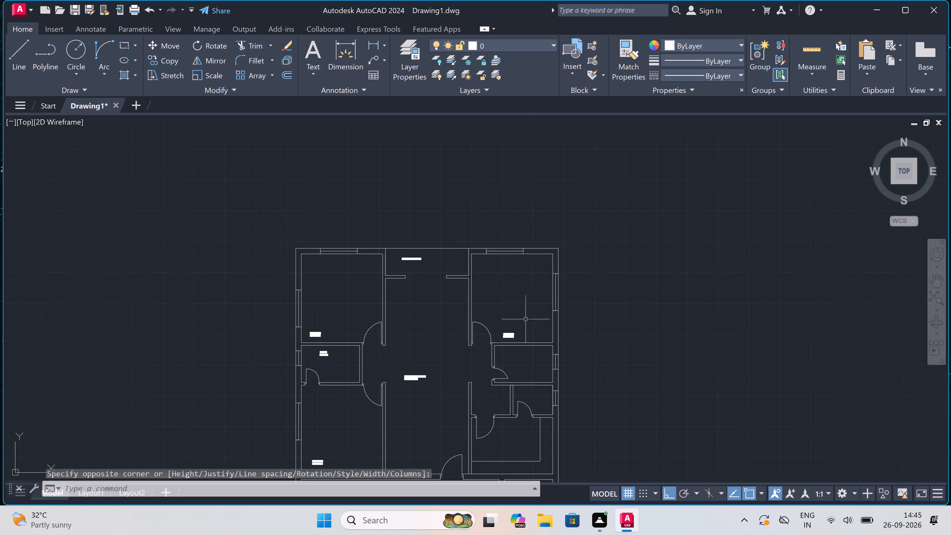
scroll(526, 319, "down", 2)
scroll(524, 332, "up", 4)
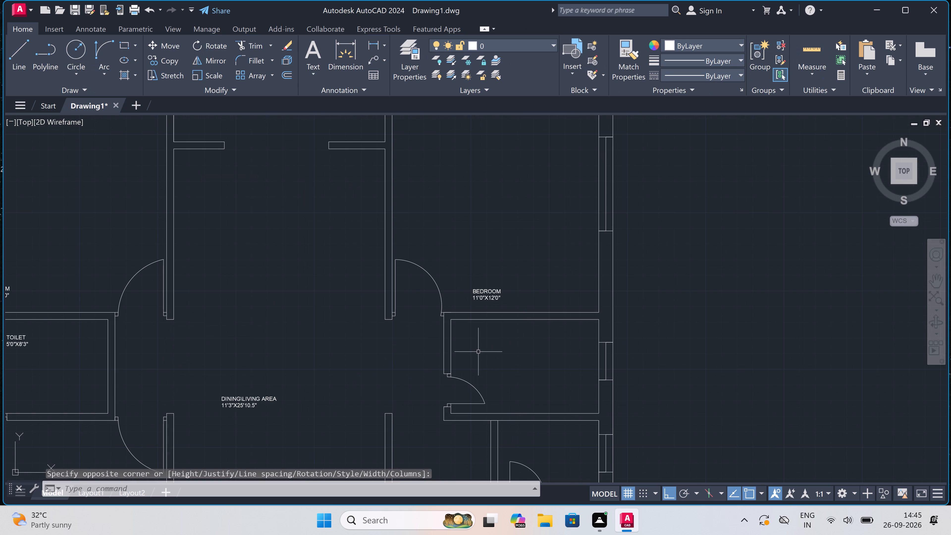
key("space")
left_click_drag(467, 342, 471, 342)
left_click(625, 355)
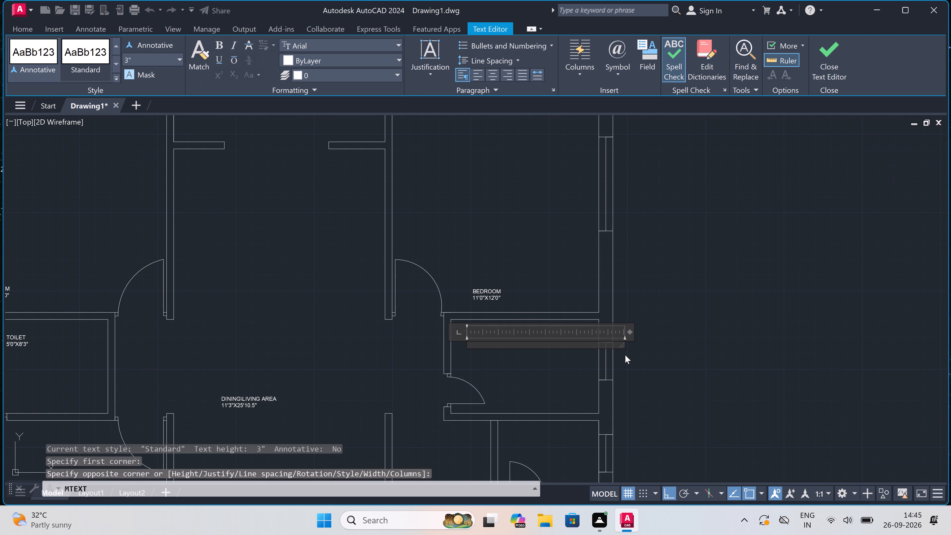
type("TOILET")
key("Return")
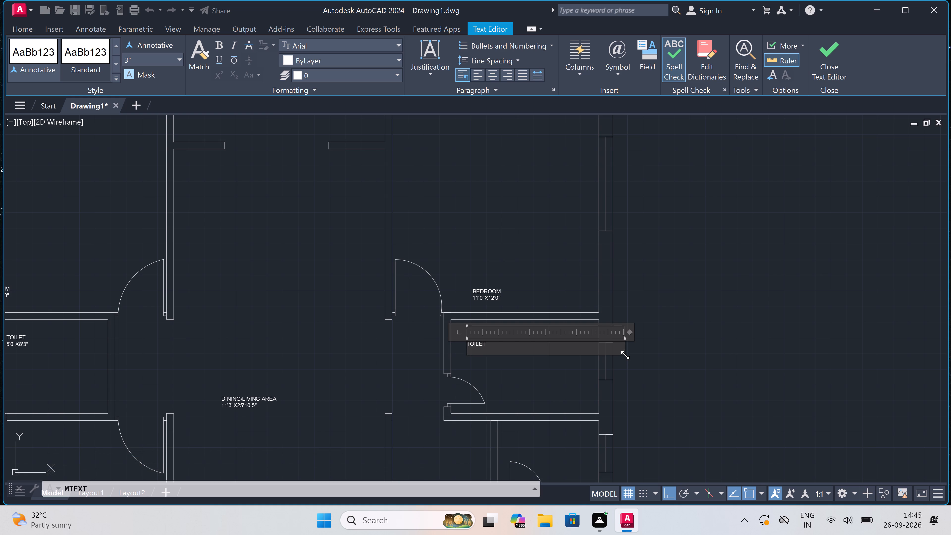
type("8'")
key("3")
type("\"X")
type("5'0\"")
left_click(494, 360)
Add a two-line multiline text label reading KITCHEN and 12'0"X8'0" in the northern unit's southeast room with the counter outline.
scroll(499, 331, "down", 2)
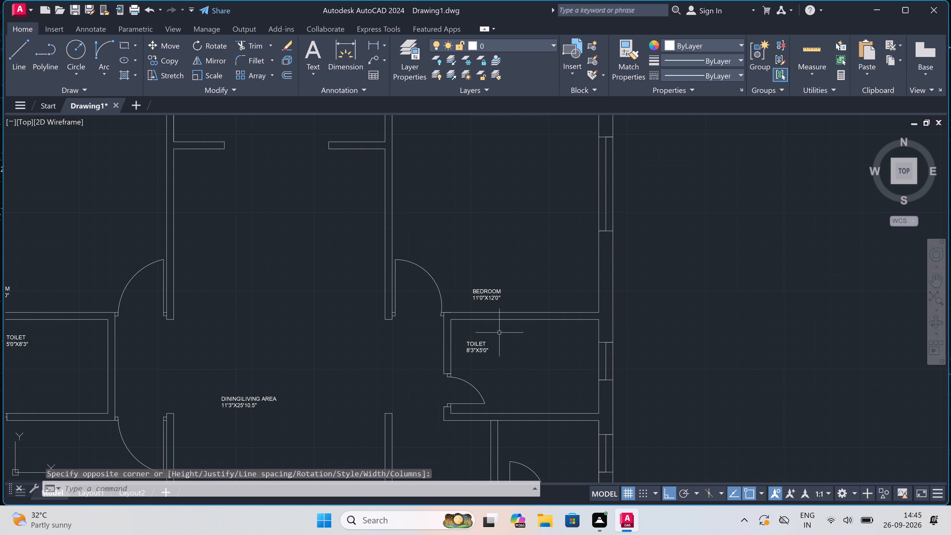
scroll(499, 331, "down", 2)
scroll(500, 366, "up", 3)
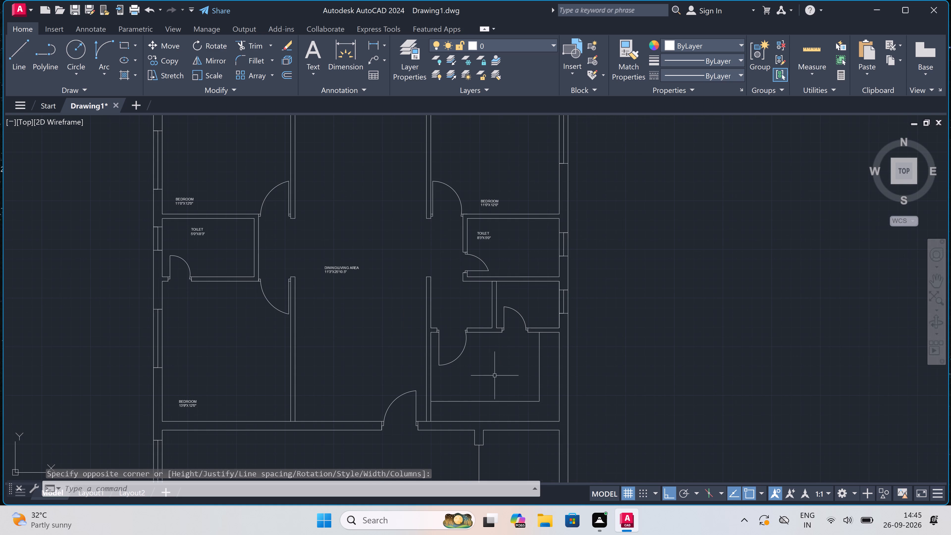
key("space")
scroll(482, 382, "up", 1)
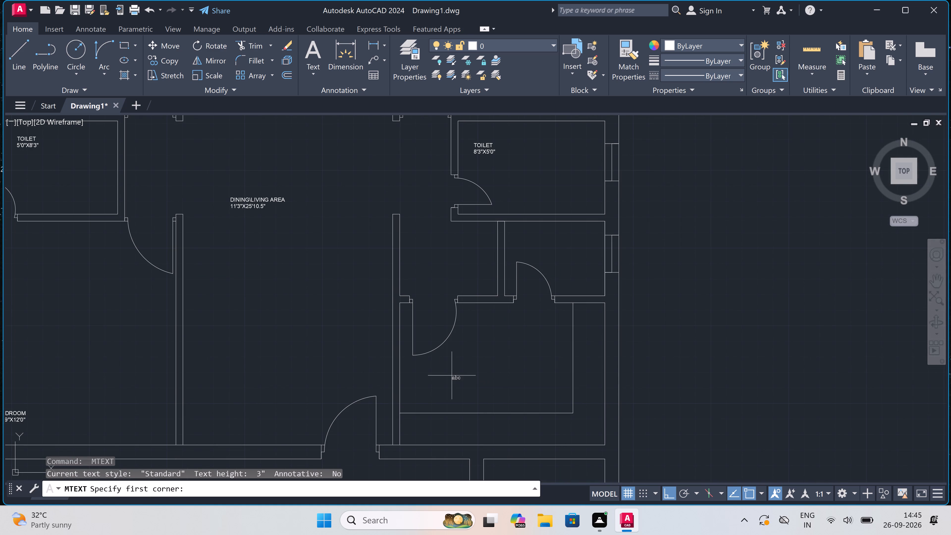
left_click(441, 375)
left_click(557, 388)
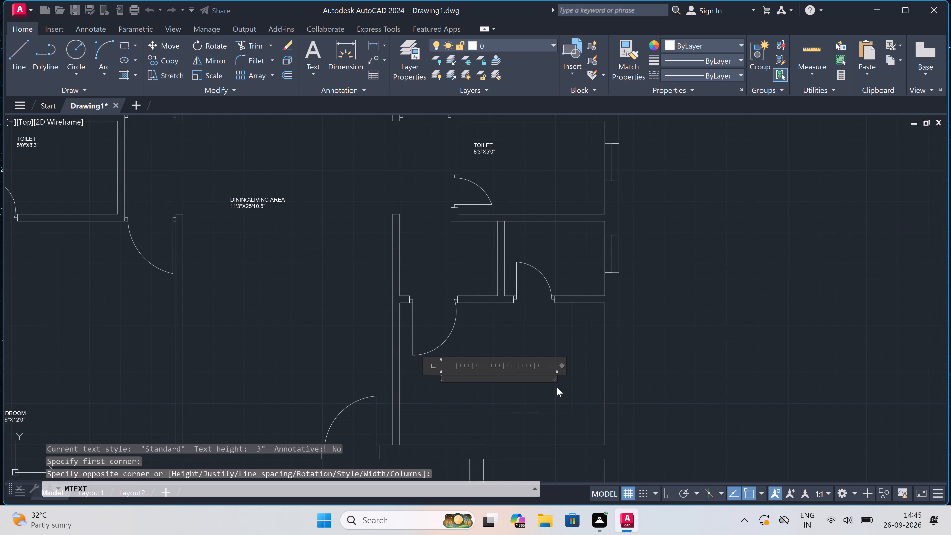
type("KITCHE")
key("n")
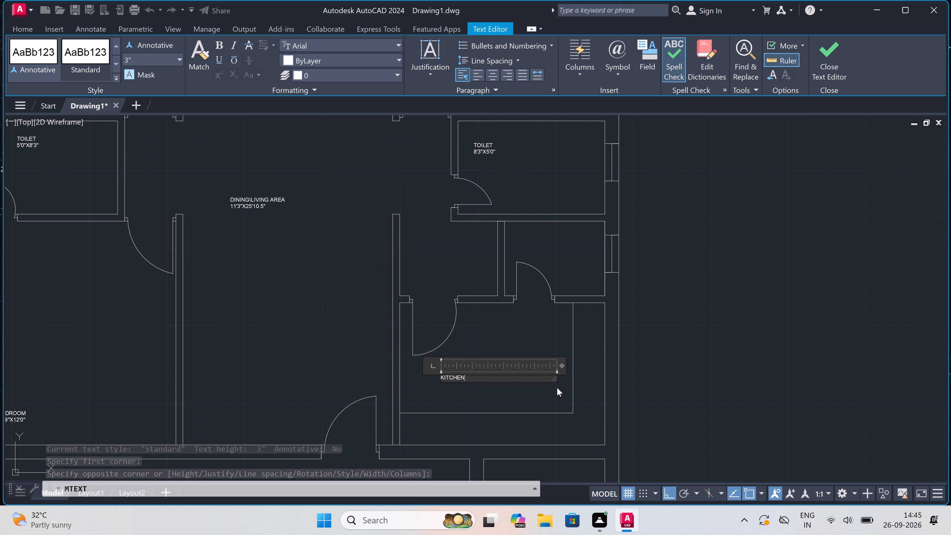
key("Return")
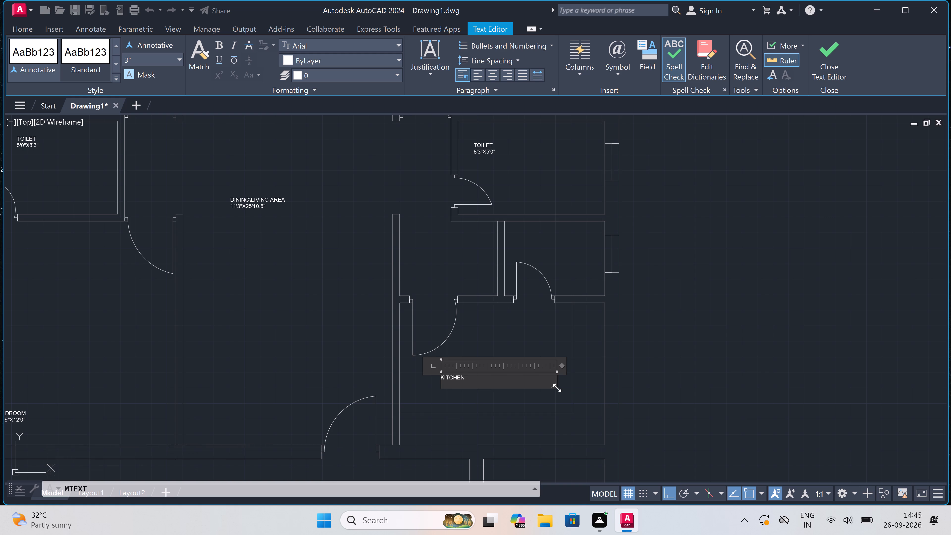
type("12'0\"X")
type("8'0\"")
left_click(530, 385)
left_click(511, 399)
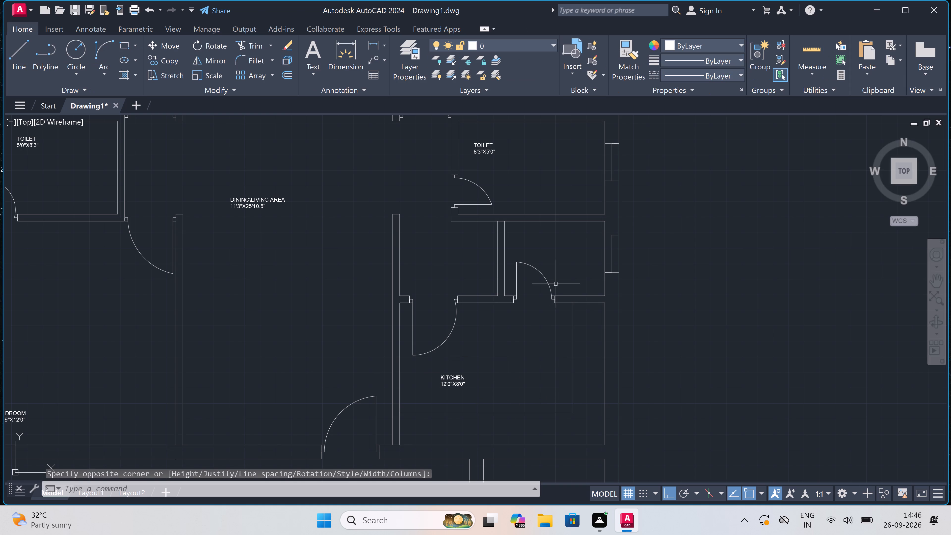
Add a multiline text label reading 5'4.5" in the small room between the northeast toilet and the kitchen, by the east wall.
key("space")
left_click(531, 235)
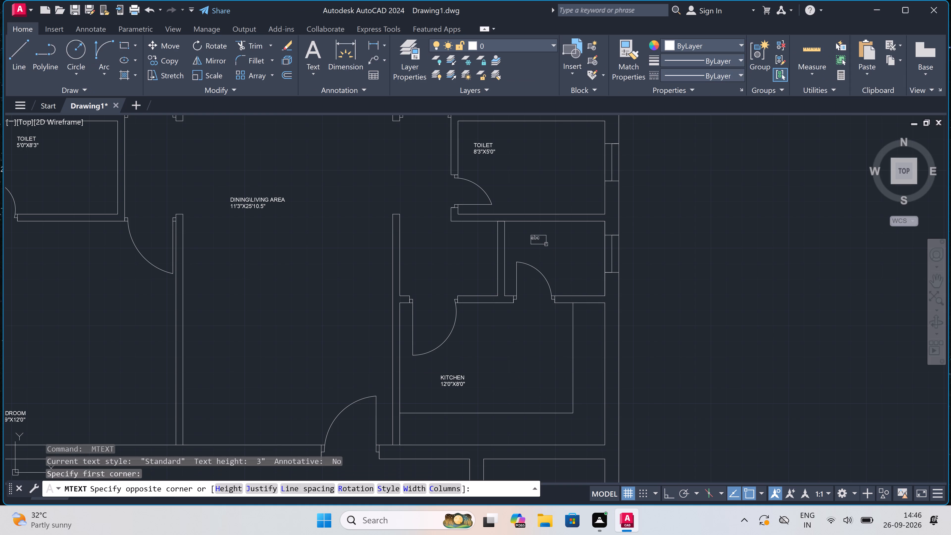
left_click(652, 257)
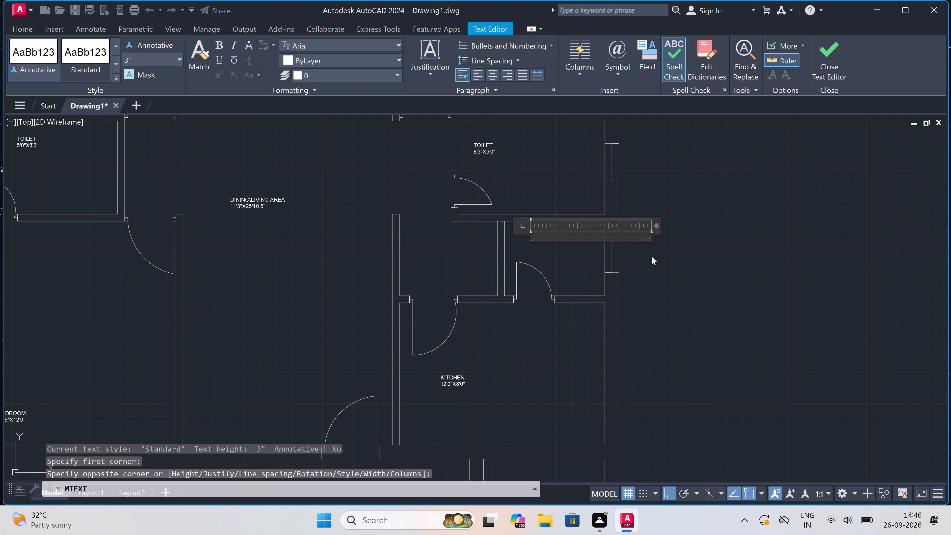
type("5.")
key("5")
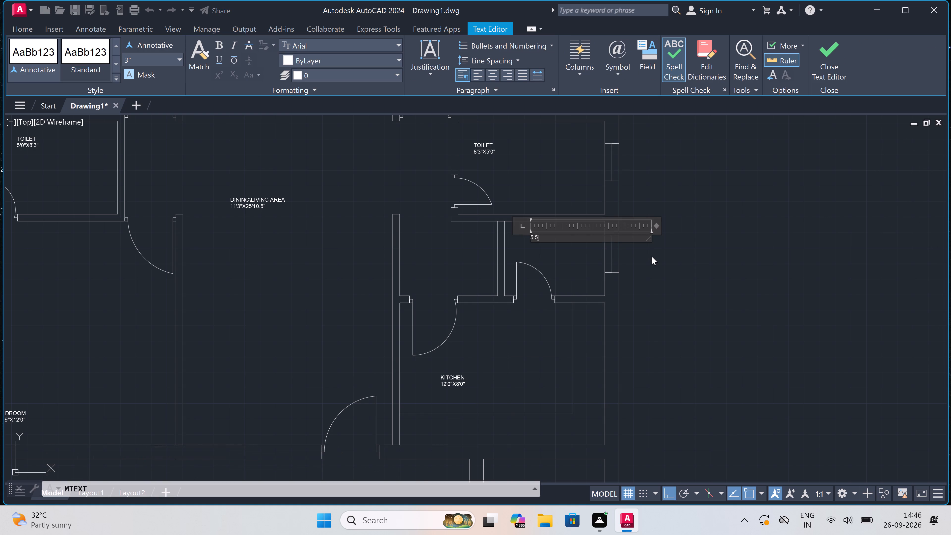
key("BackSpace")
key("BackSpace")
key("BackSpace")
type("5'")
type("4.5")
key("shift+quotedbl")
scroll(542, 238, "up", 4)
scroll(542, 237, "down", 2)
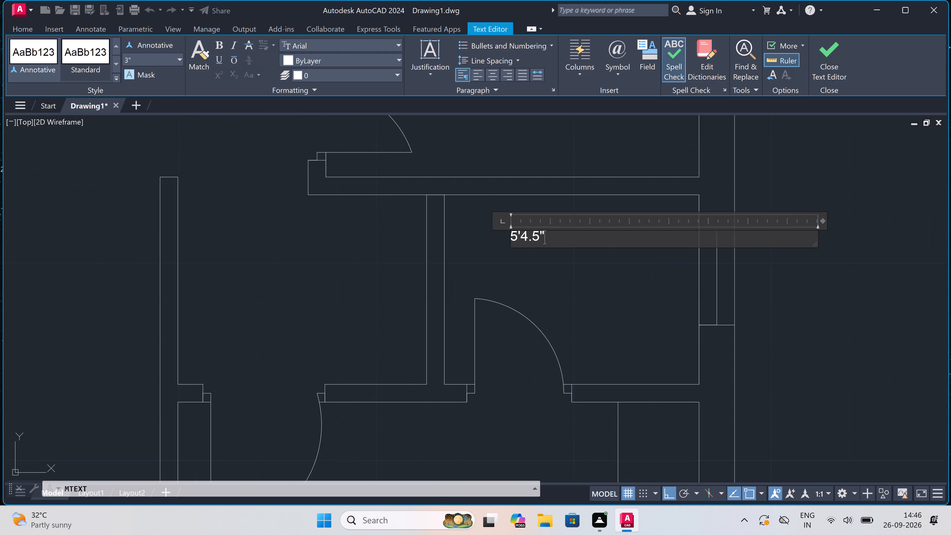
scroll(542, 237, "up", 2)
scroll(542, 237, "down", 2)
scroll(542, 237, "up", 1)
scroll(542, 237, "down", 6)
scroll(542, 237, "up", 3)
scroll(537, 198, "down", 1)
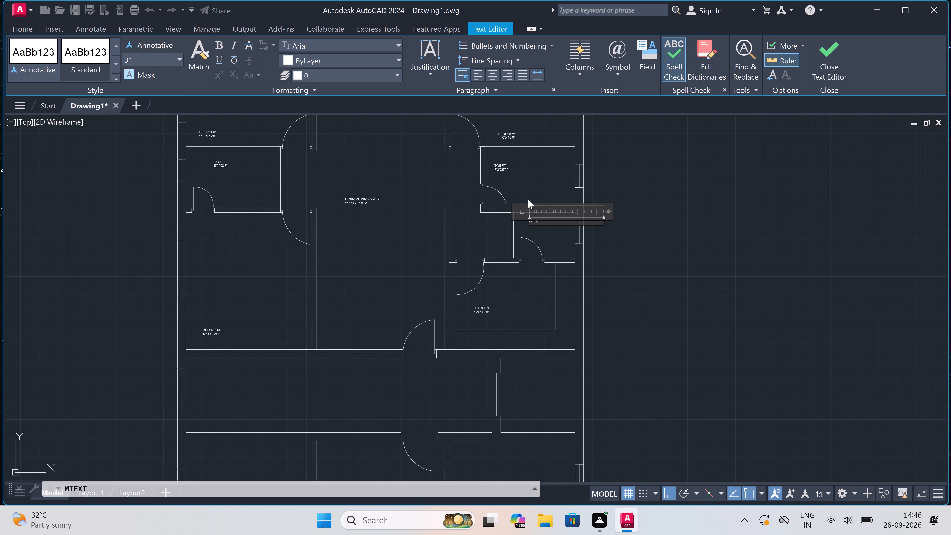
scroll(528, 200, "up", 2)
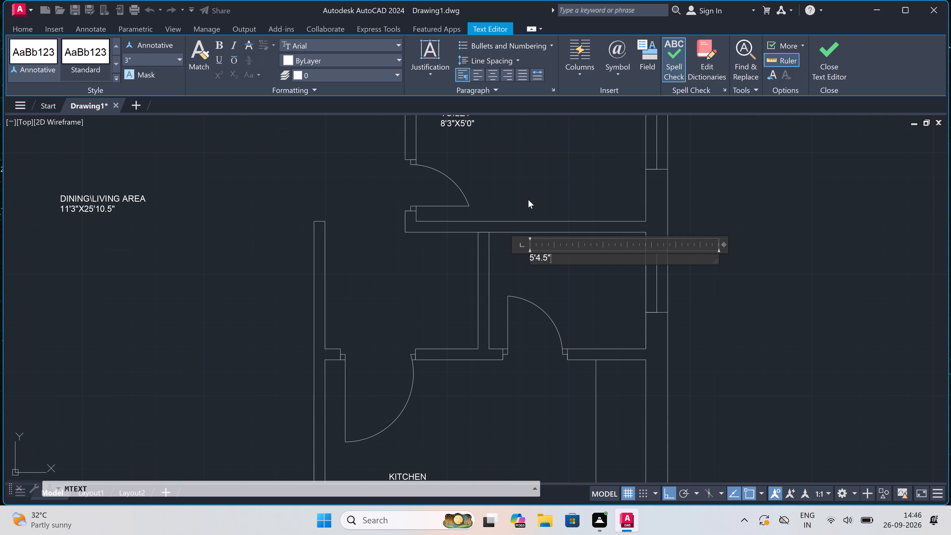
scroll(528, 200, "down", 1)
left_click(563, 254)
Extend the 5'4.5" label in the small room north of the kitchen to read 5'4.5" WIDE UTILITY.
scroll(563, 254, "down", 3)
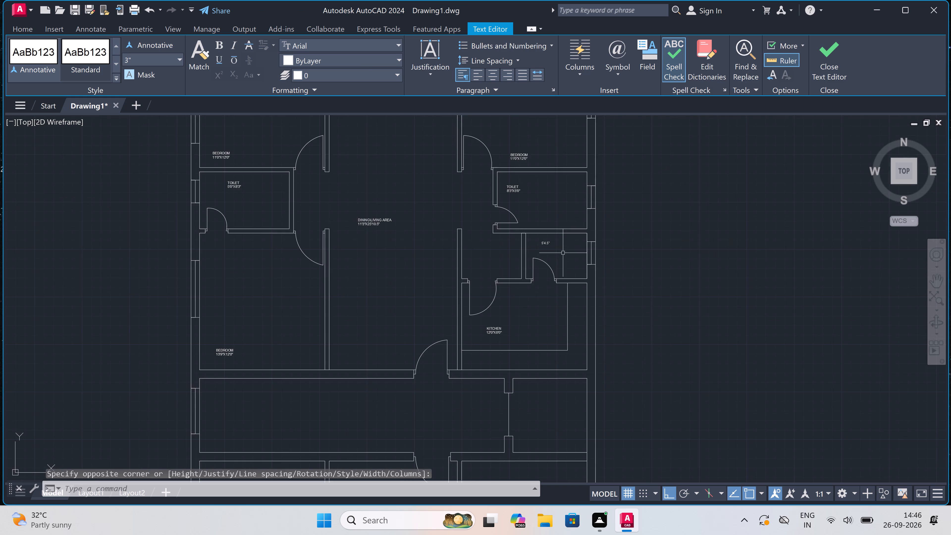
scroll(557, 236, "up", 3)
scroll(532, 243, "down", 2)
scroll(523, 250, "up", 2)
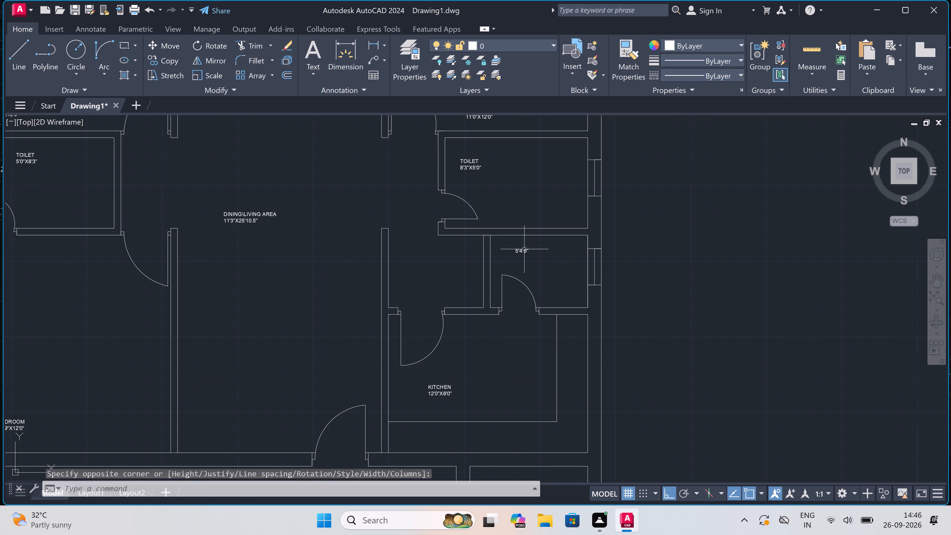
triple_click(523, 250)
left_click(548, 255)
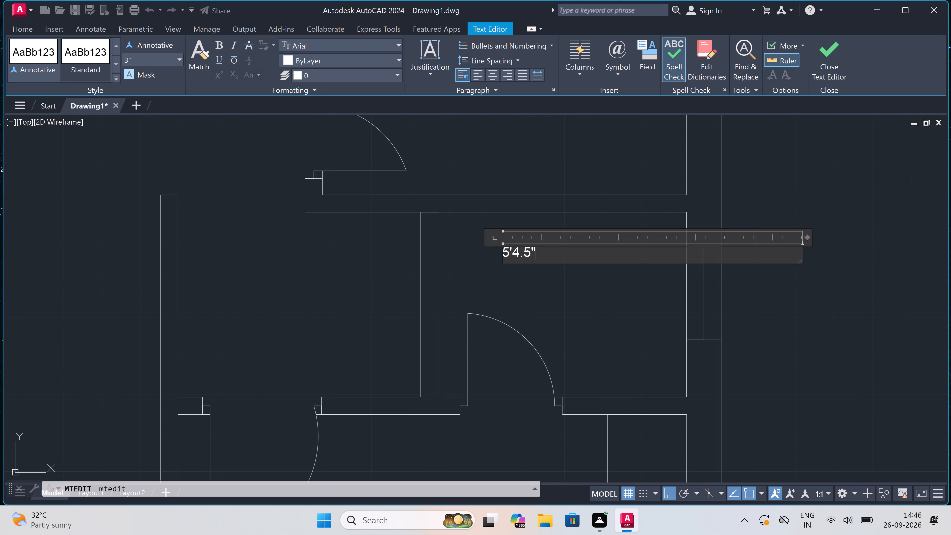
key("space")
key("w")
type("IDE U")
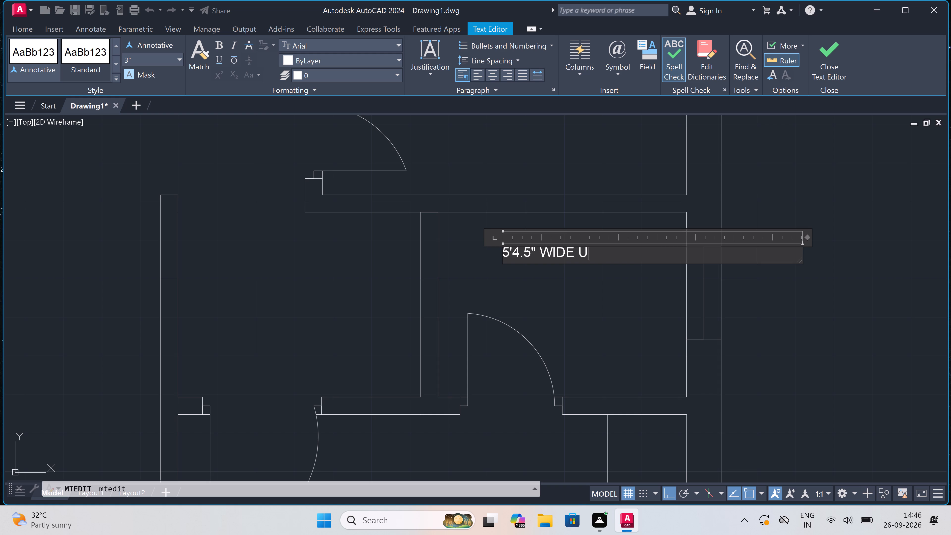
type("TI")
key("i")
key("BackSpace")
type("LI")
type("TY")
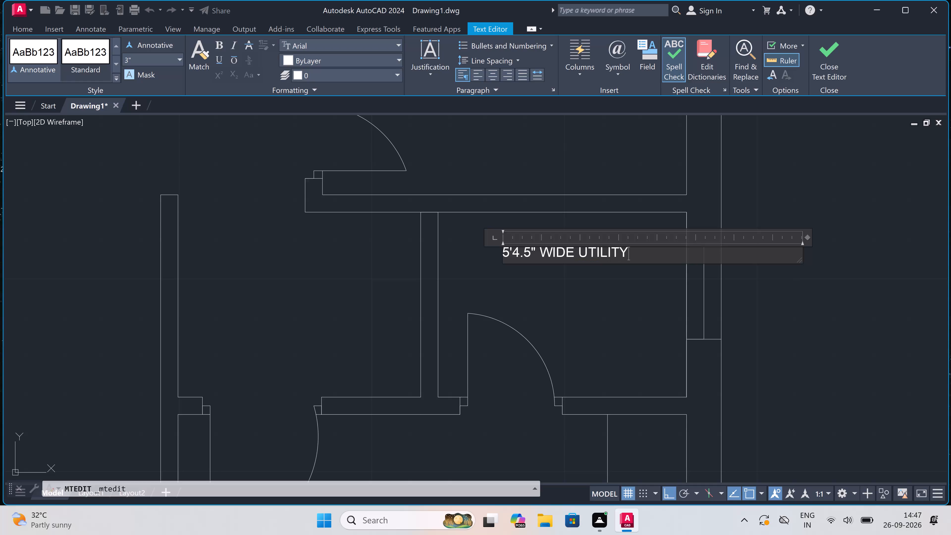
triple_click(552, 294)
Add a two-line multiline text label reading LOBBY and 15'6"X7'6" in the middle of the corridor between the two units.
scroll(574, 274, "down", 4)
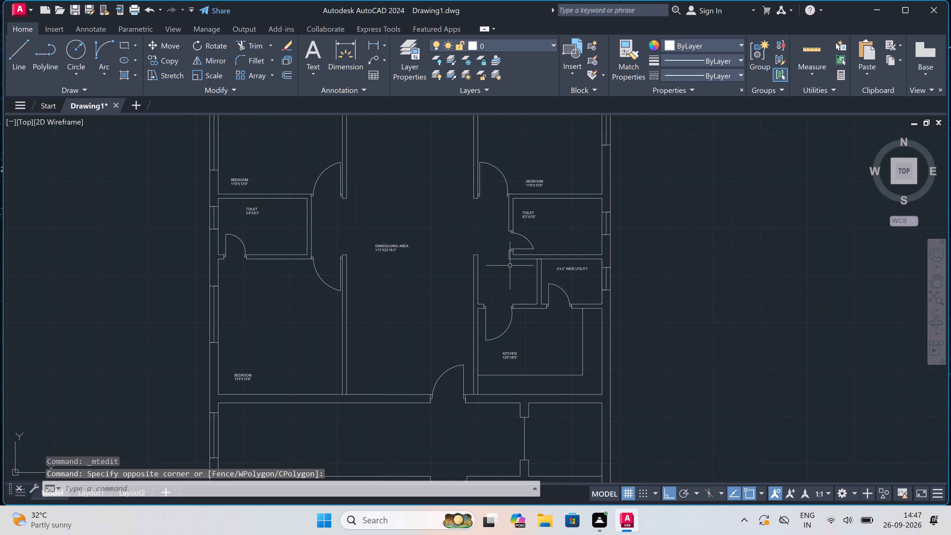
scroll(510, 266, "down", 2)
scroll(484, 263, "up", 2)
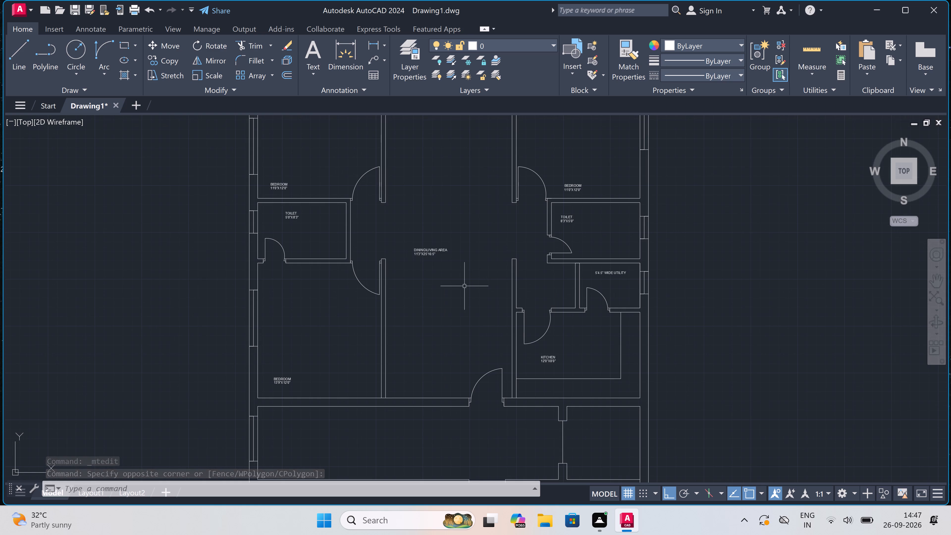
scroll(443, 306, "down", 2)
scroll(443, 306, "up", 1)
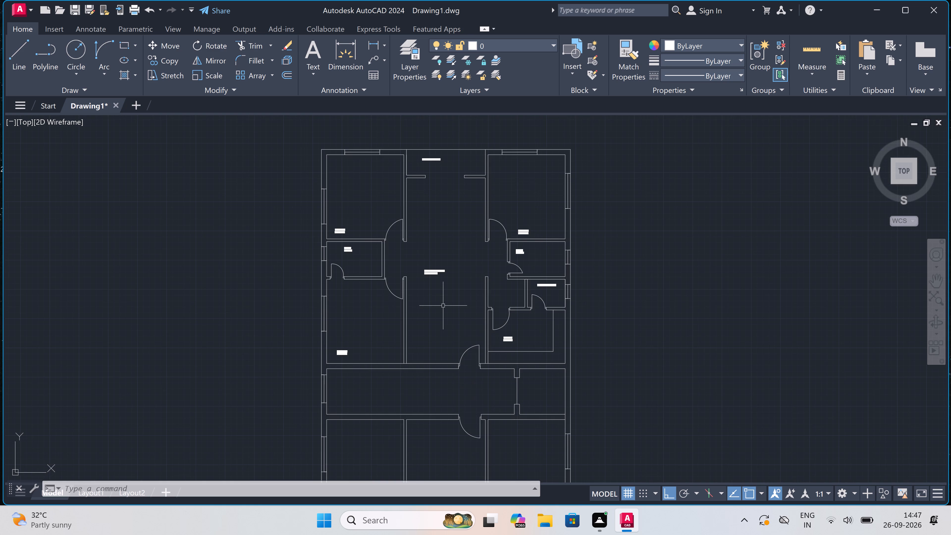
scroll(443, 306, "down", 2)
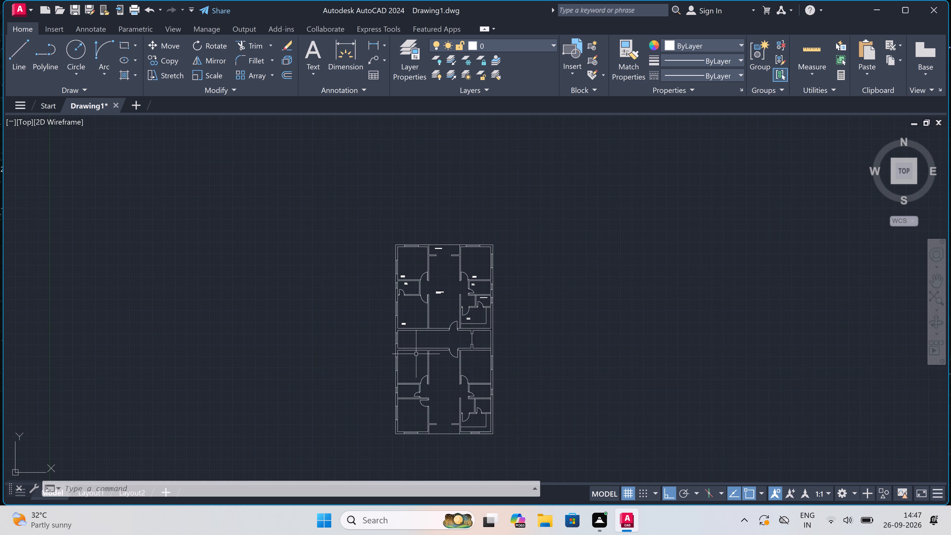
scroll(417, 362, "up", 2)
scroll(474, 314, "up", 1)
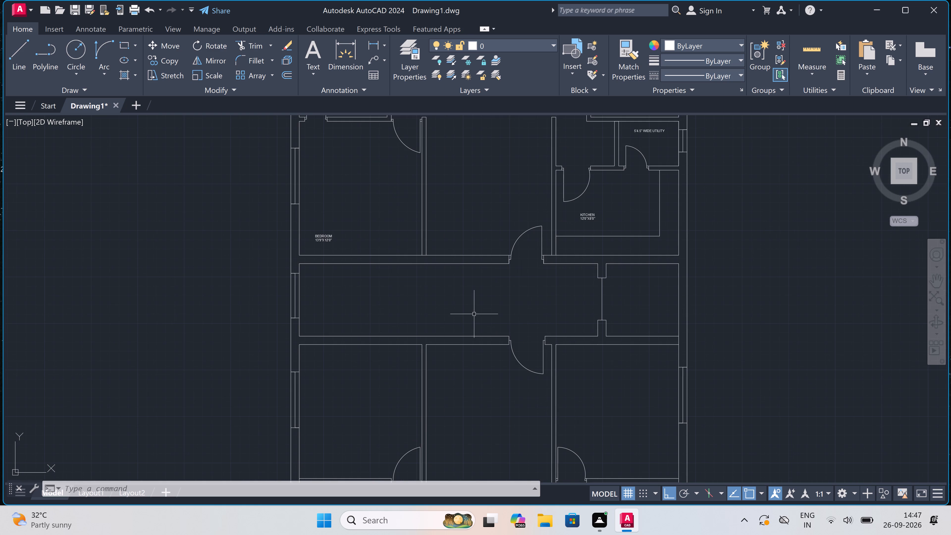
key("space")
key("Escape")
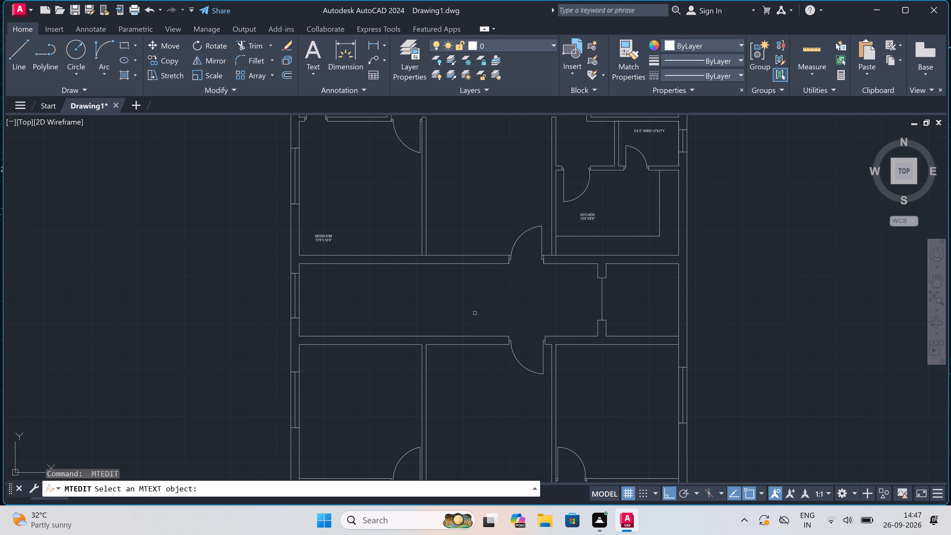
type("MT")
key("space")
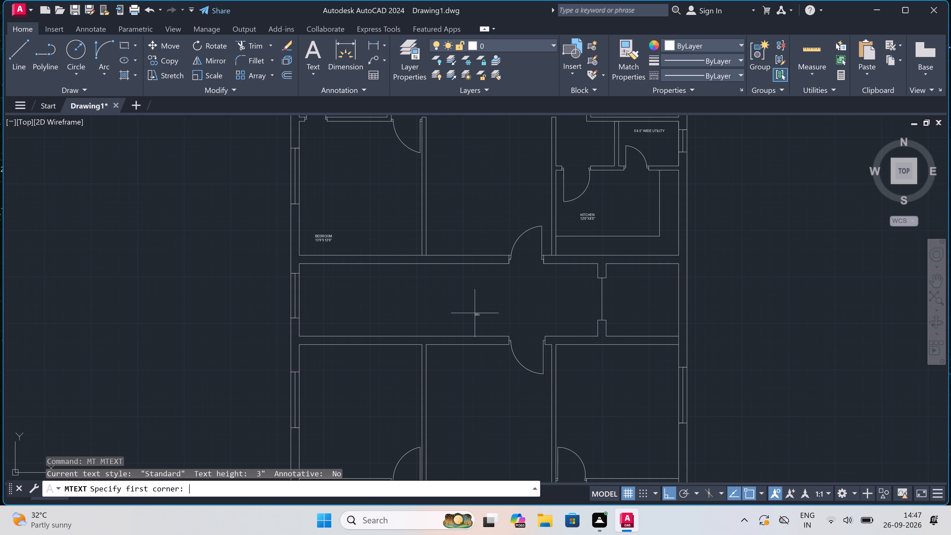
scroll(479, 307, "up", 1)
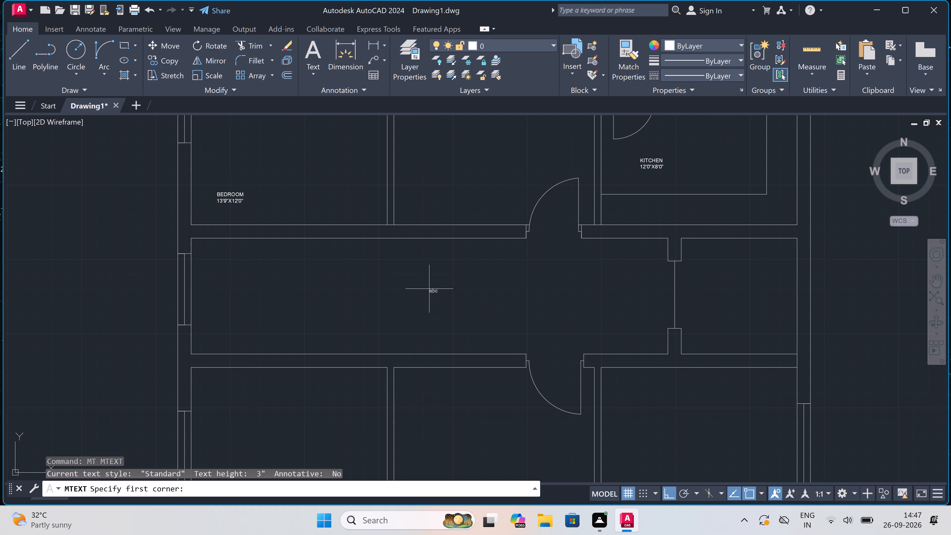
left_click(450, 282)
left_click(602, 305)
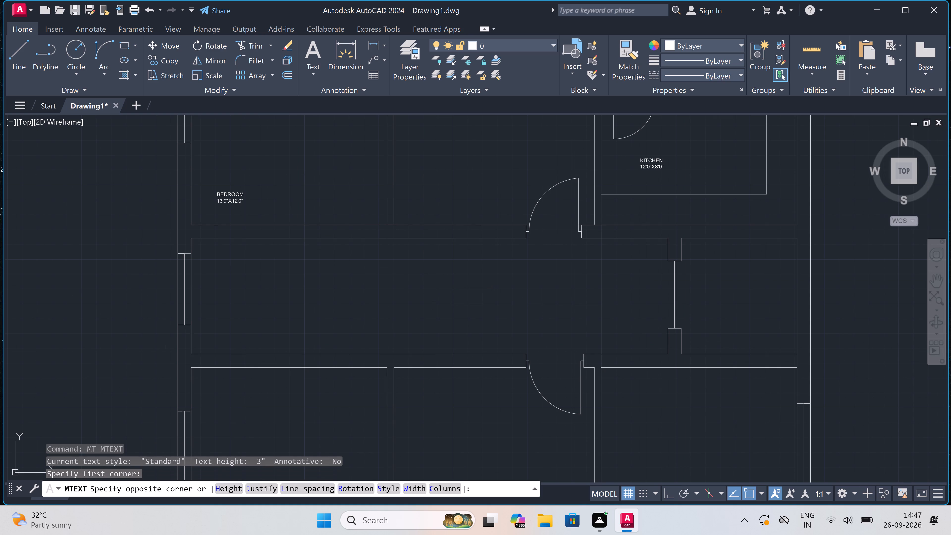
type("LOBBY")
key("Return")
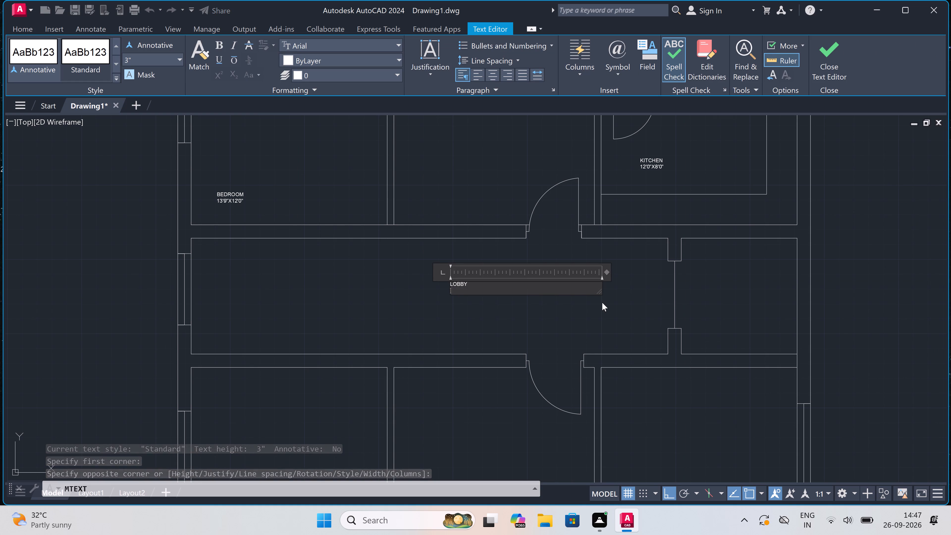
type("15'6\"X")
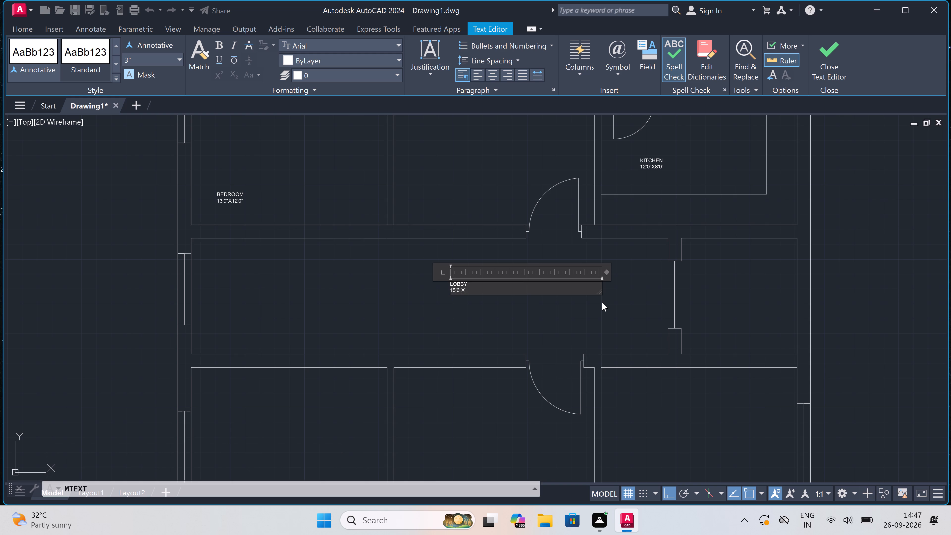
type("7'6\"")
key("space")
left_click(595, 320)
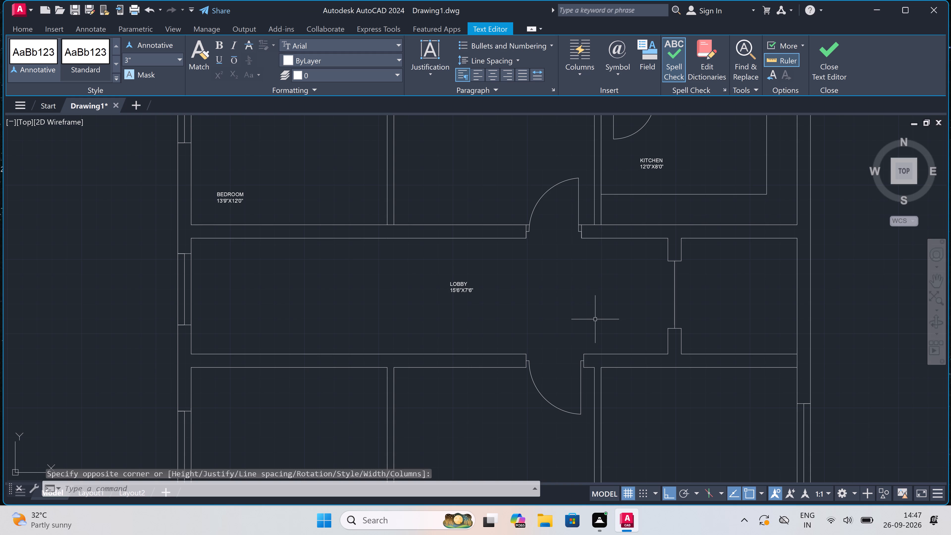
Add a two-line multiline text label reading LIFT and 6'6"X6'6" in the small room at the lobby's east end.
key("space")
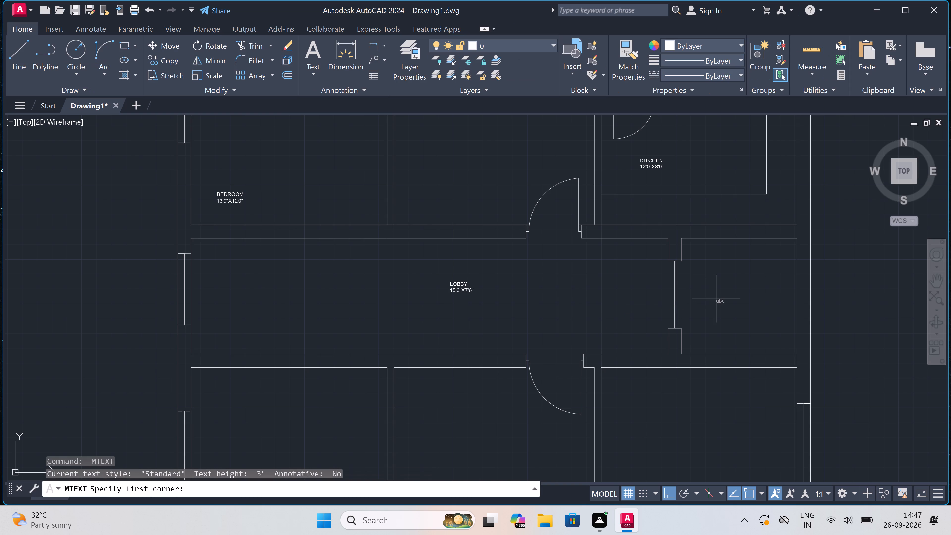
double_click(718, 290)
left_click(813, 297)
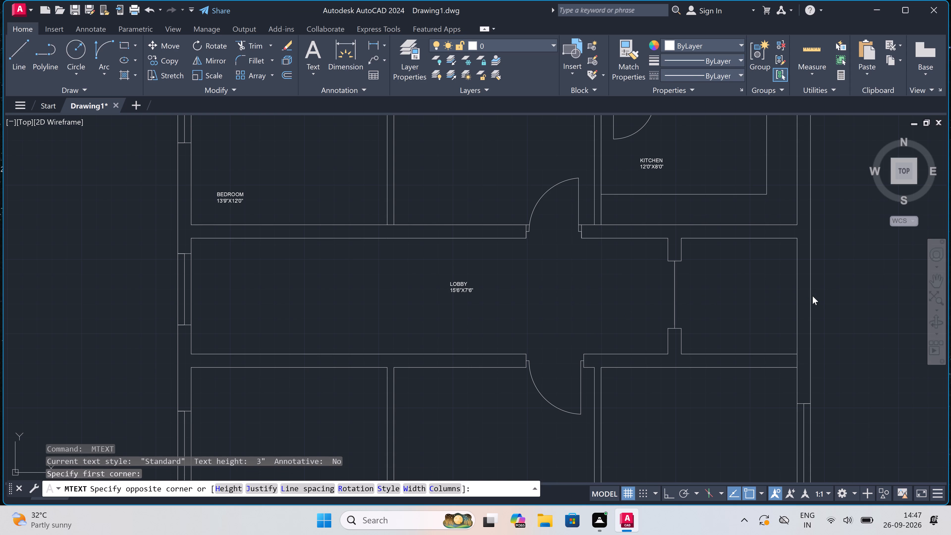
type("LIFT")
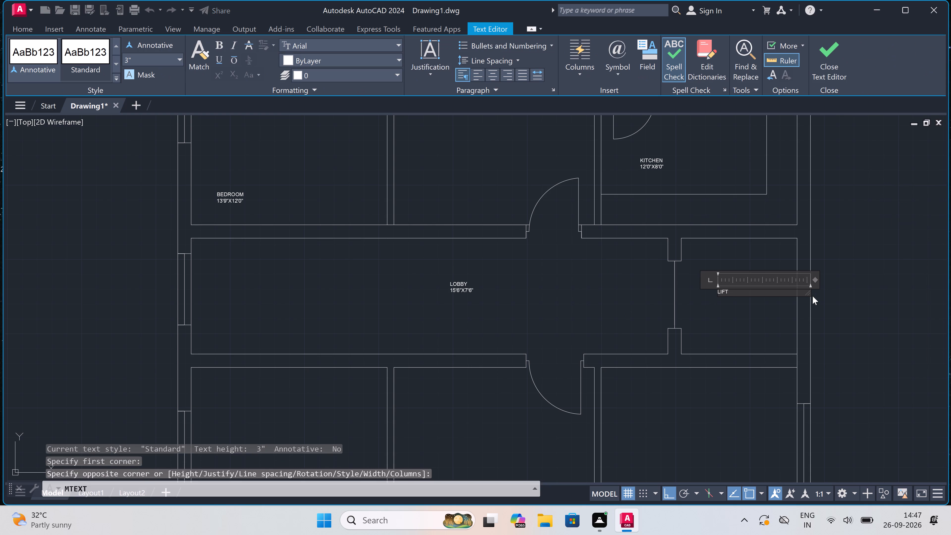
key("Return")
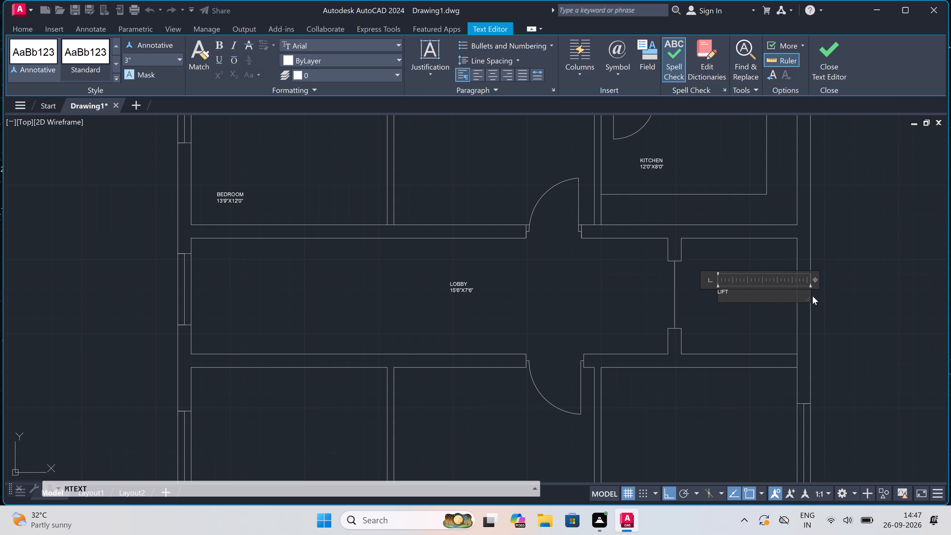
type("6'6")
key("shift+quotedbl")
type("X6'6\"")
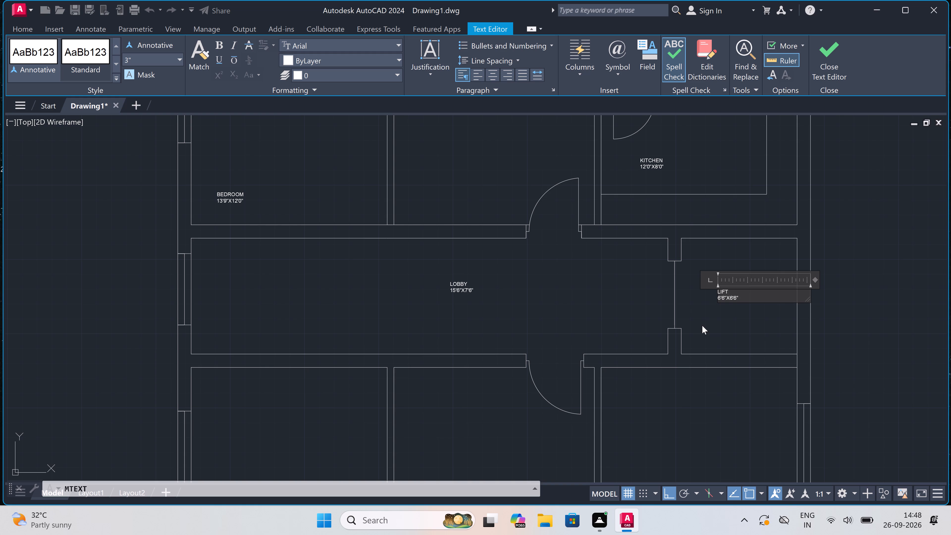
left_click(702, 325)
Add a two-line multiline text label reading BEDROOM and 11'0"X12'0" near the north wall of the southern unit's northeast room.
scroll(701, 300, "down", 5)
scroll(700, 304, "up", 3)
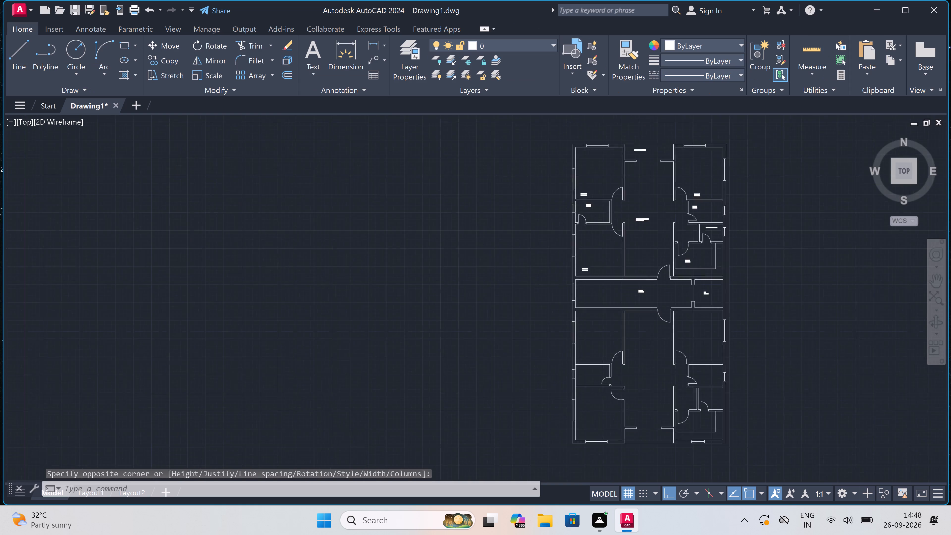
scroll(701, 303, "up", 1)
key("space")
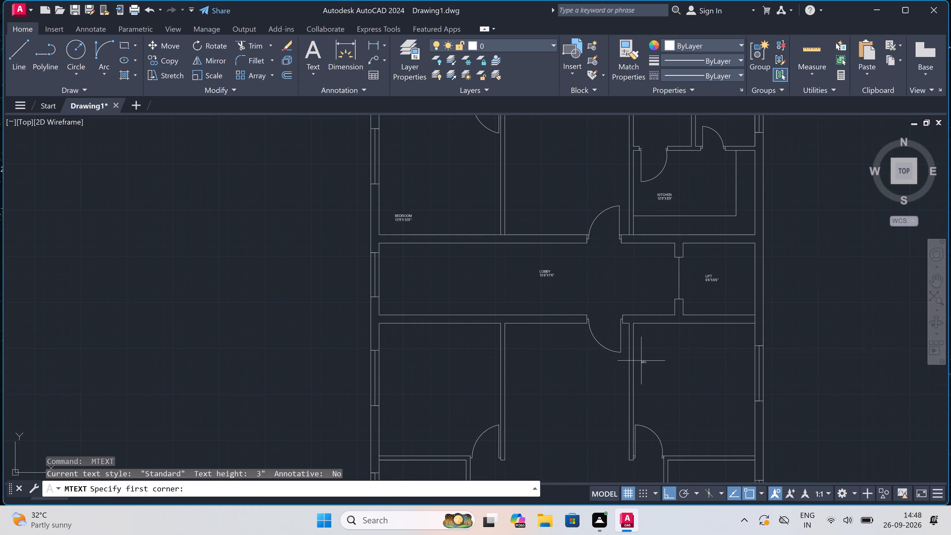
scroll(643, 354, "up", 1)
left_click(651, 330)
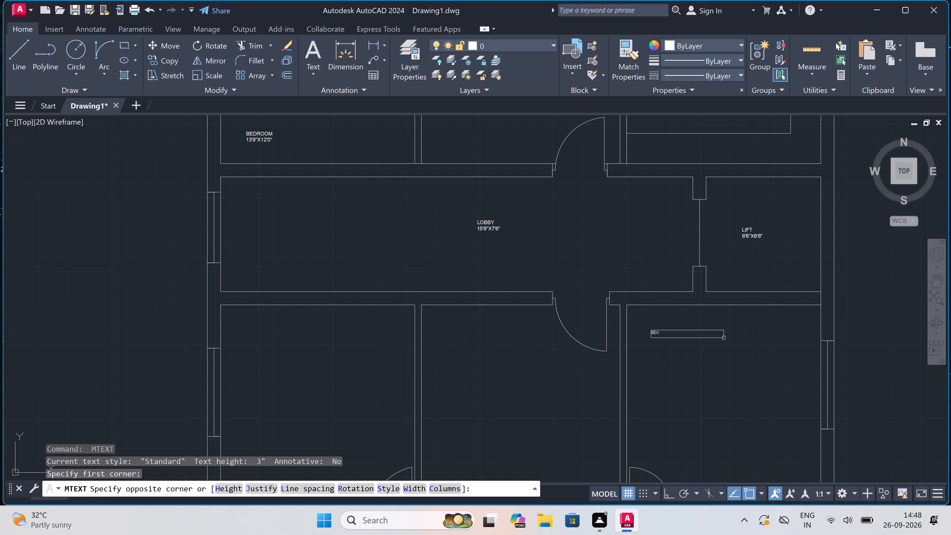
left_click(788, 348)
type("BEDROOM")
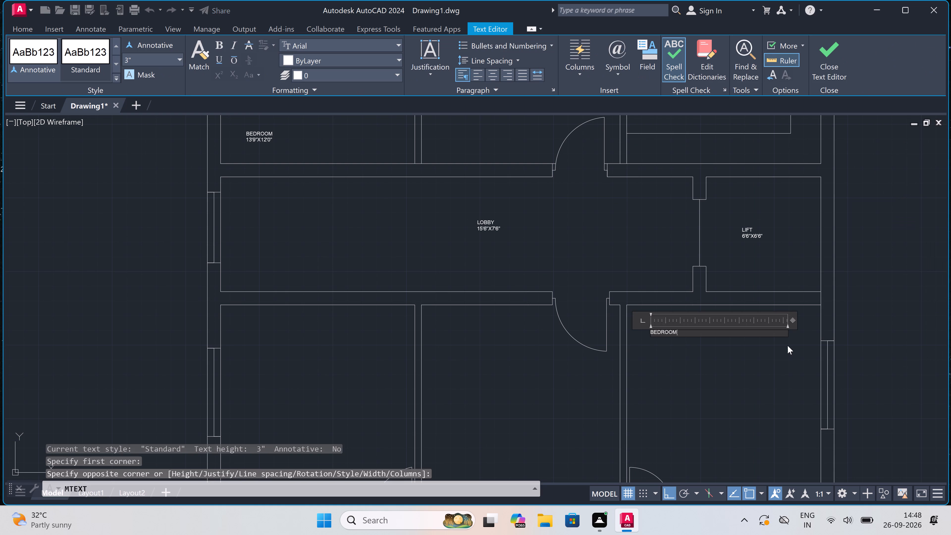
key("Return")
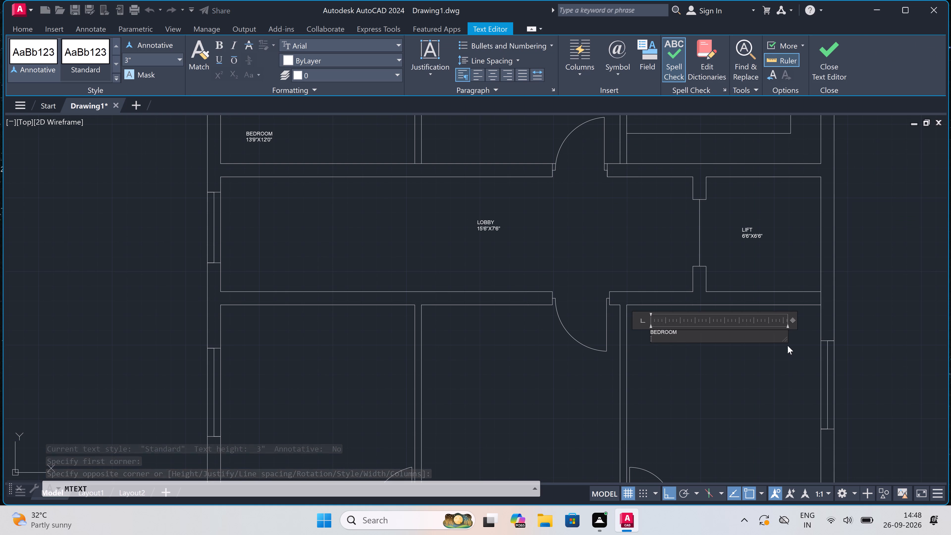
type("11")
type("'0\"X")
type("12'0\"")
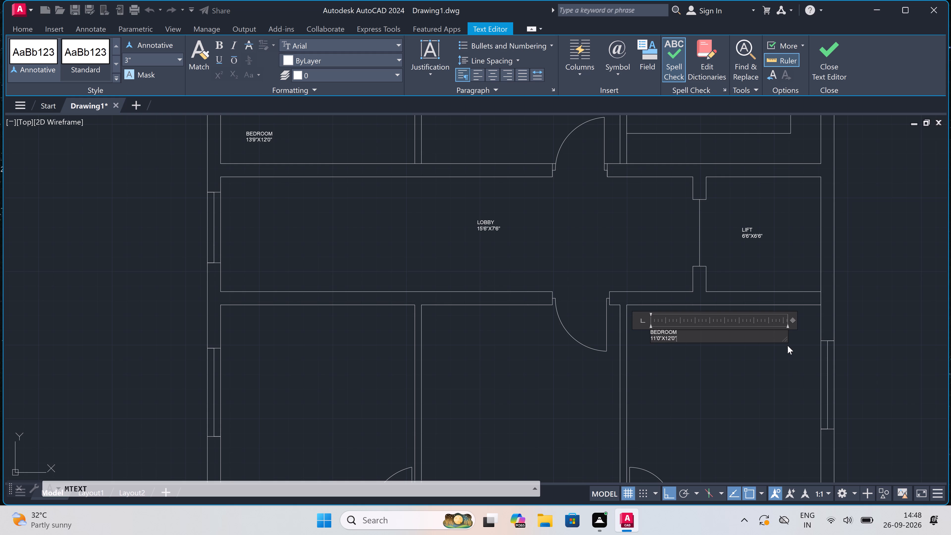
left_click(648, 351)
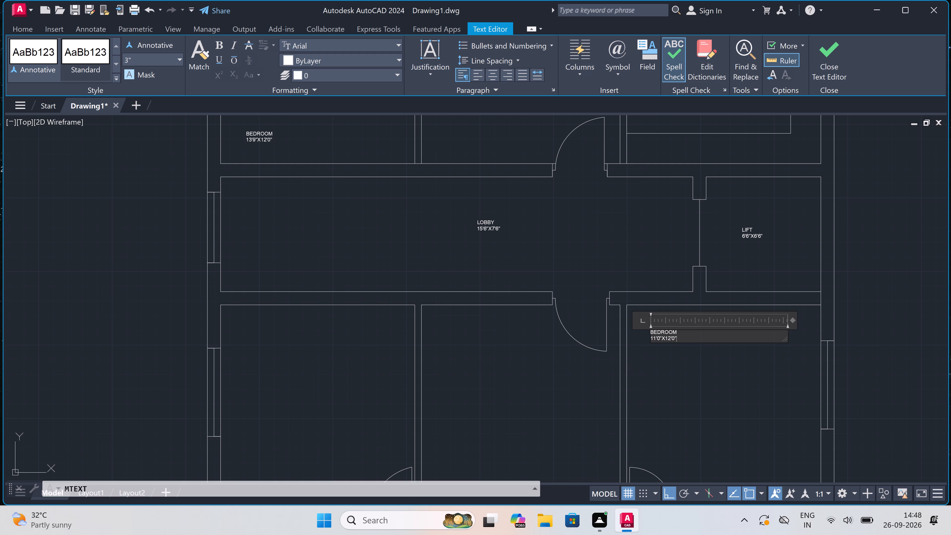
scroll(653, 319, "down", 5)
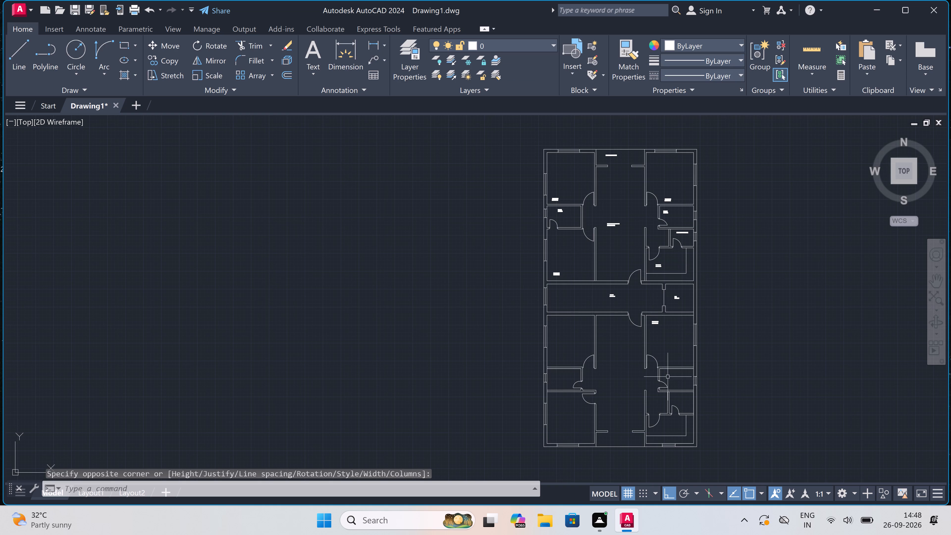
Add a two-line multiline text label reading TOILET and 8'3"X5'0" in the small room south of the southern unit's northeast bedroom.
scroll(680, 394, "up", 3)
key("space")
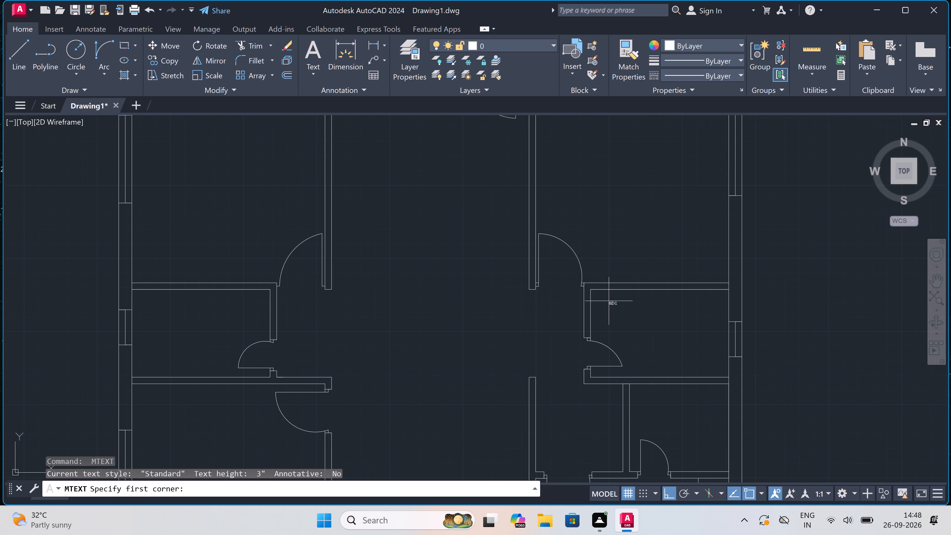
left_click(608, 303)
left_click(743, 326)
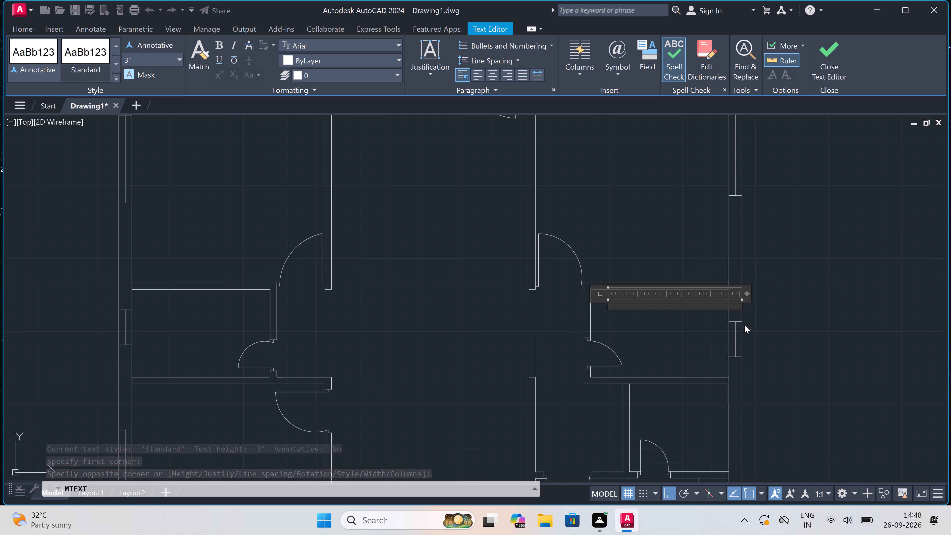
type("TOILET")
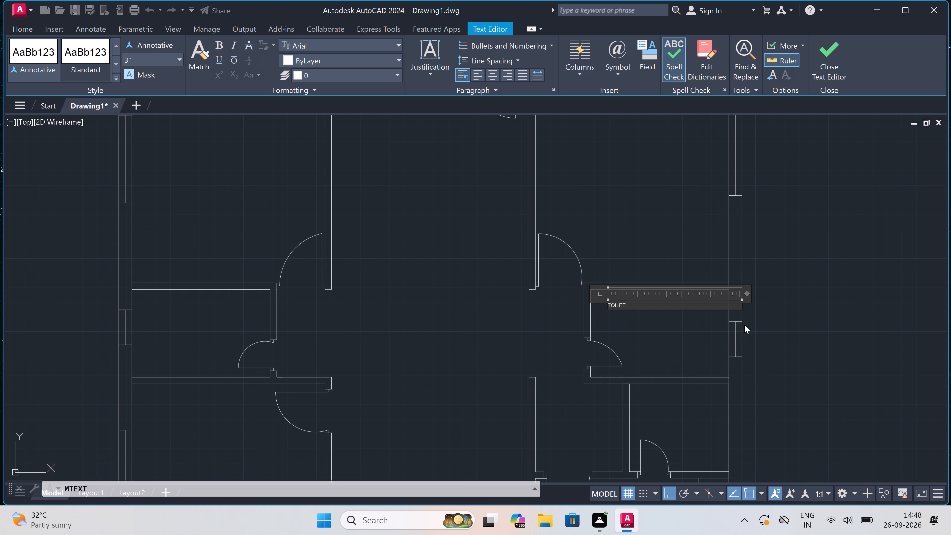
key("Return")
type("8'")
key("3")
type("\"X")
type("5'0\"")
left_click(695, 335)
scroll(683, 328, "down", 3)
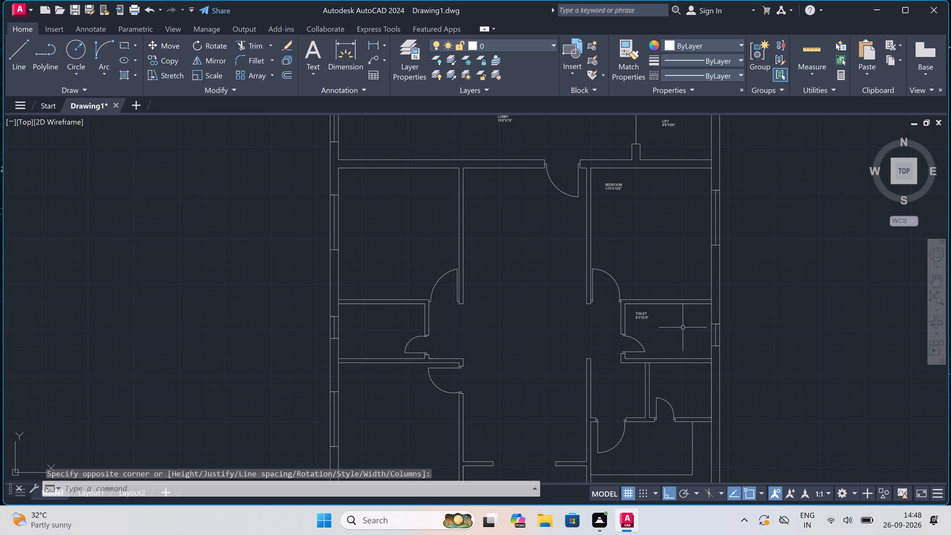
Add a multiline text label reading 5'4.5" WIDE UTILITY in the small room directly south of the southern unit's east toilet.
scroll(687, 399, "up", 2)
key("space")
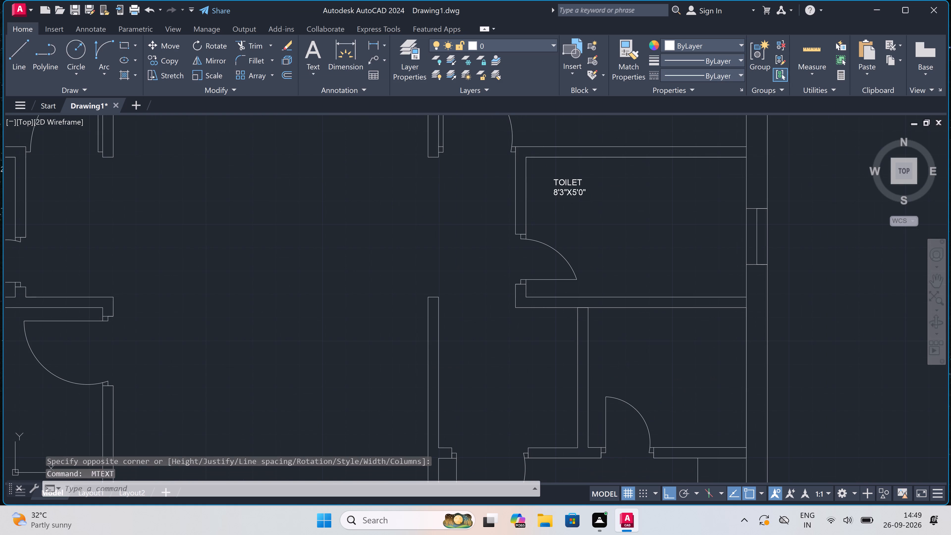
left_click_drag(626, 340, 630, 340)
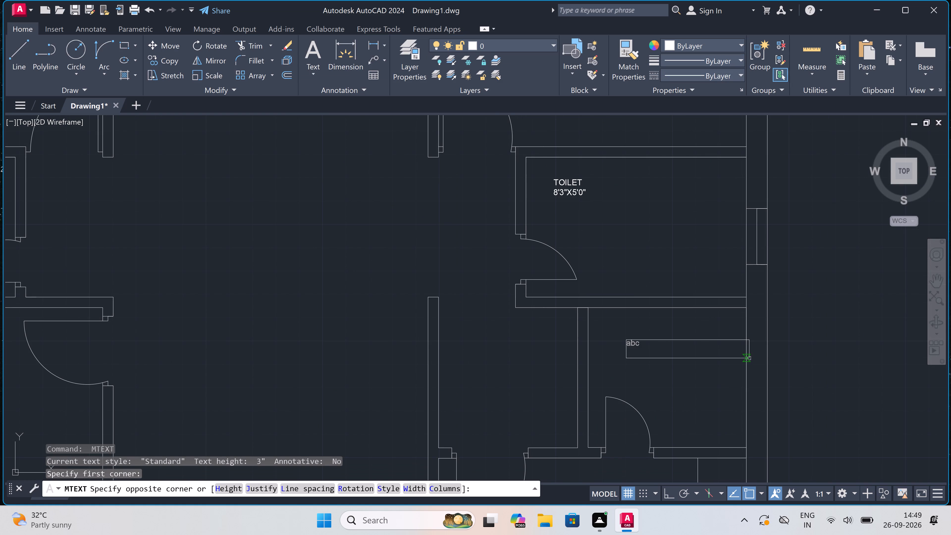
left_click(762, 356)
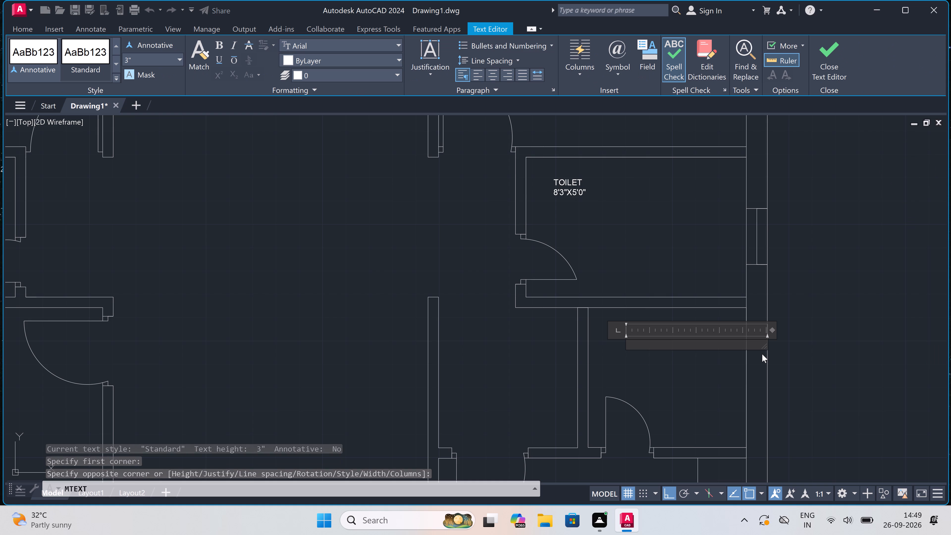
key("5")
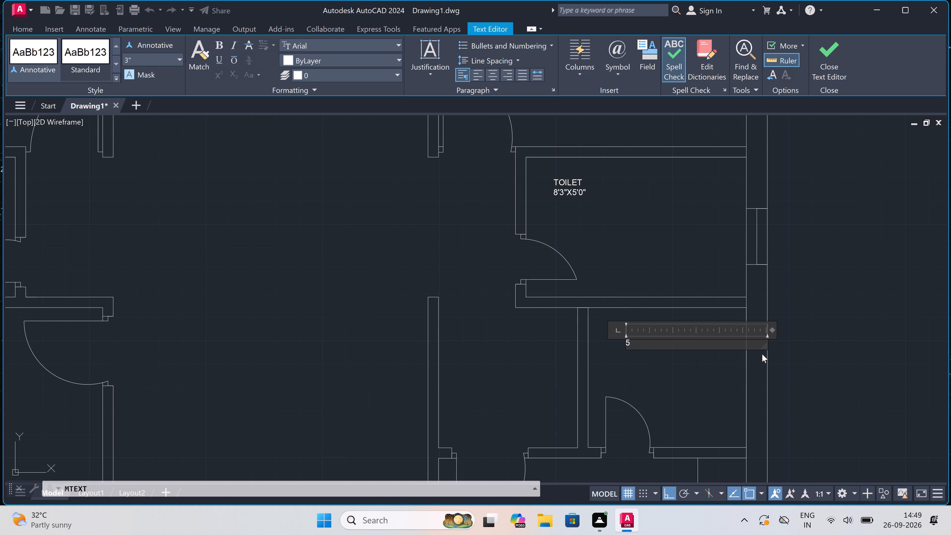
key("apostrophe")
key("4")
type(".5")
key("shift+quotedbl")
key("space")
type("WIDE")
key("space")
type("UTILIY")
key("BackSpace")
type("TY")
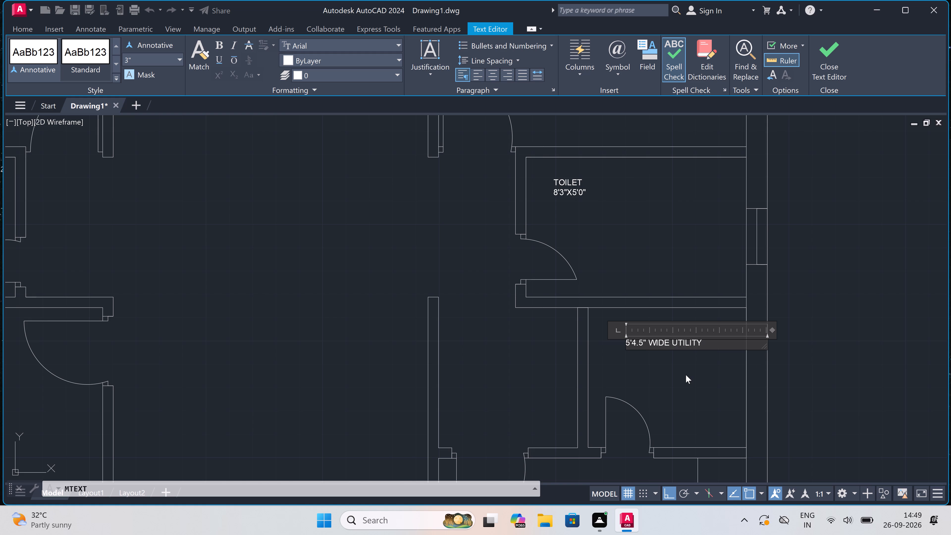
left_click(686, 375)
scroll(673, 343, "down", 4)
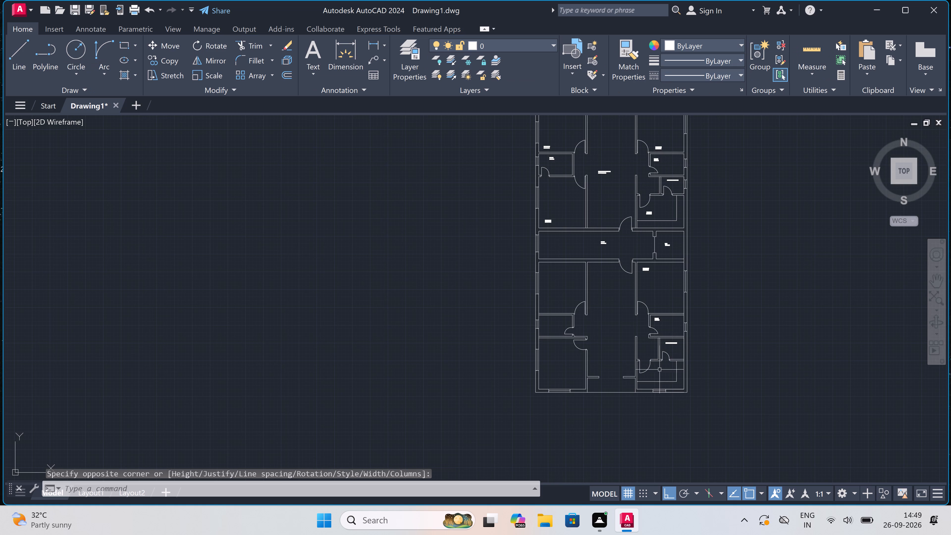
Add a two-line multiline text label reading KITCHEN and 12'0"X8'0" in the southern unit's southeast room.
scroll(659, 375, "up", 3)
key("space")
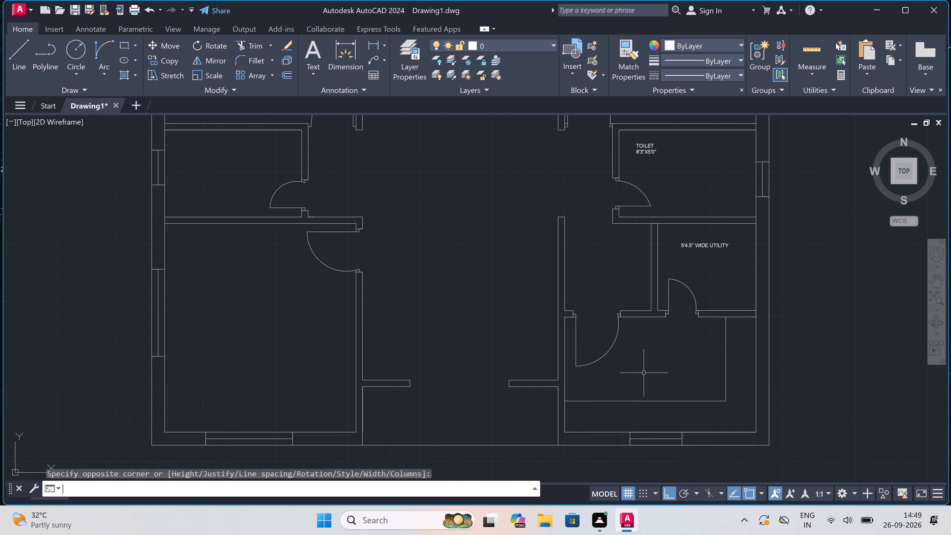
left_click(613, 377)
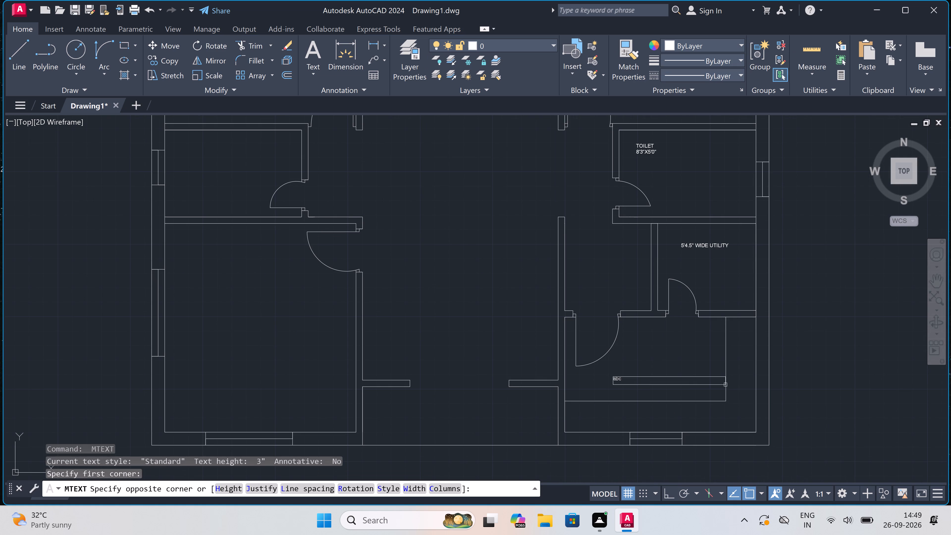
left_click(816, 386)
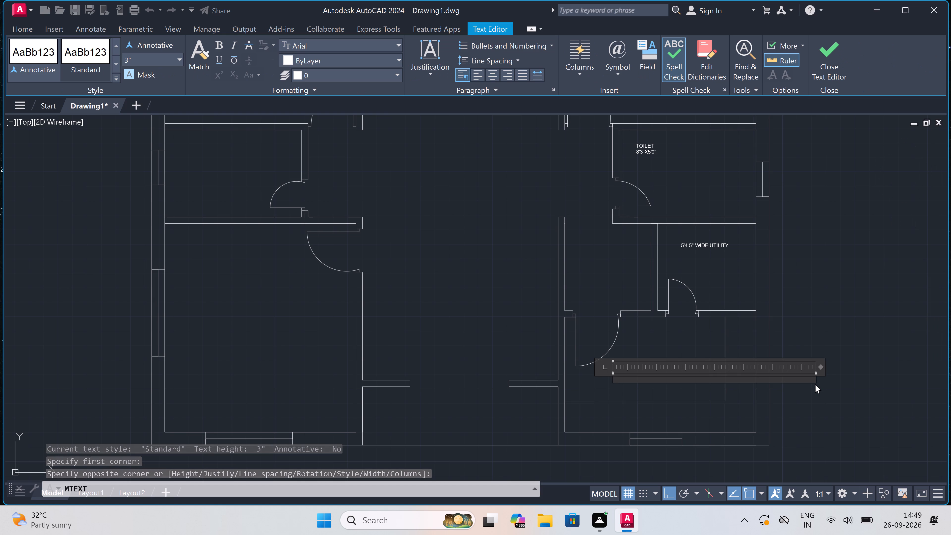
type("KITCHEN")
key("Return")
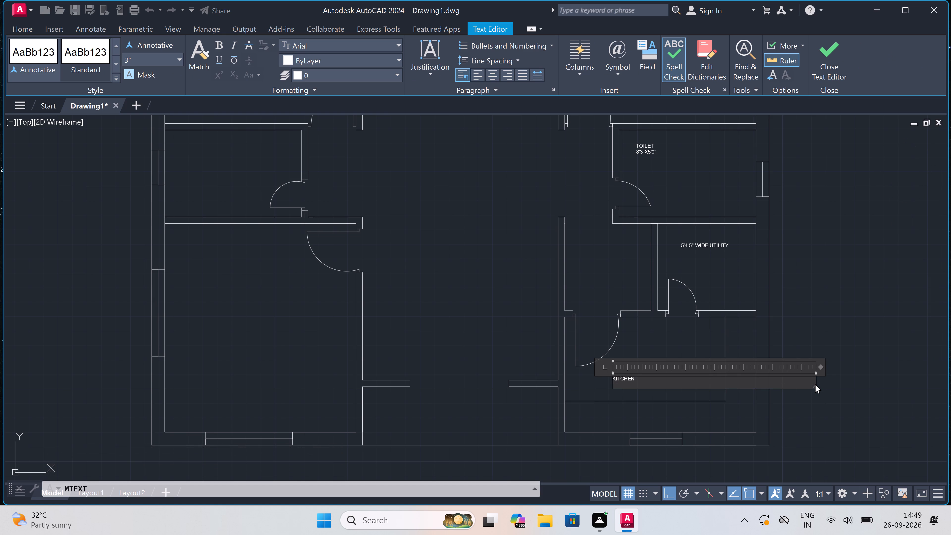
type("12'0\"X")
type("8'0\"")
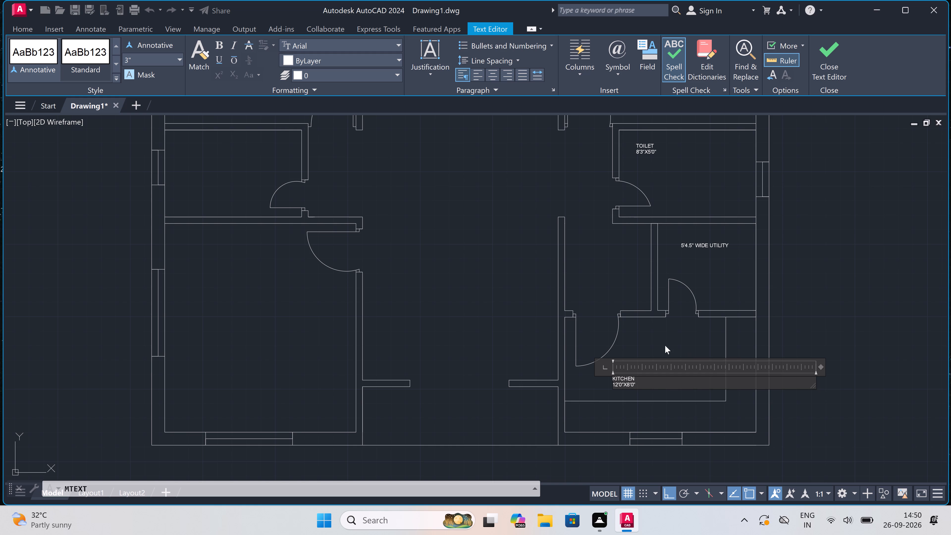
left_click(665, 345)
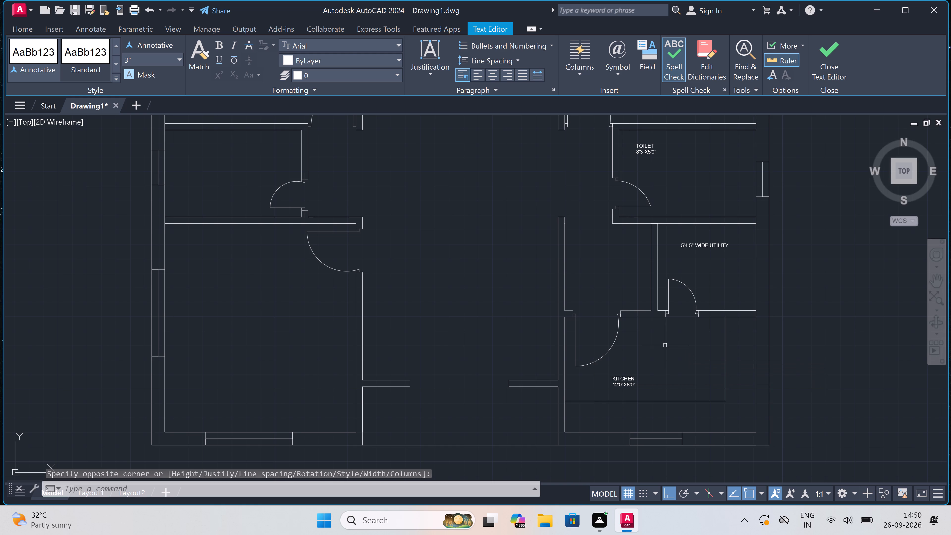
scroll(665, 345, "down", 1)
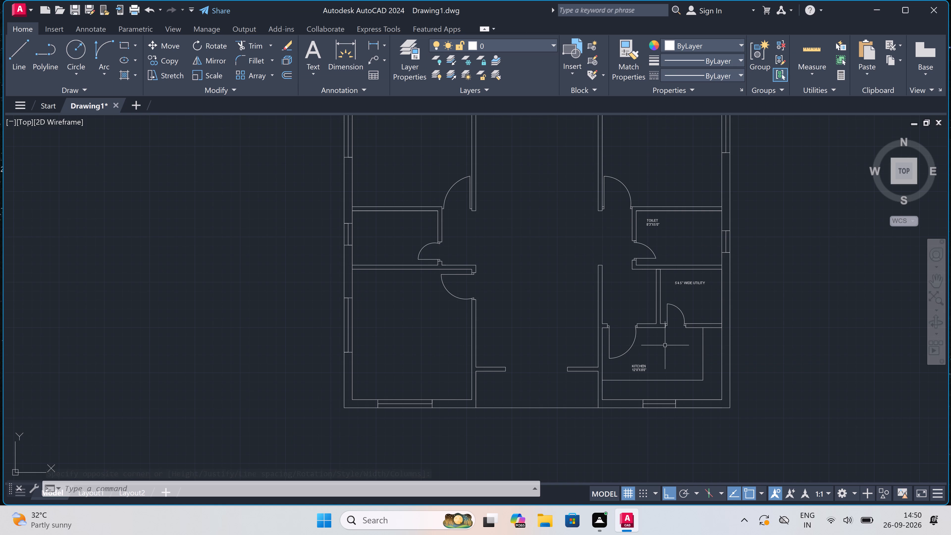
scroll(665, 345, "down", 1)
Add a multiline text label reading 5'0" WIDE SIT-OUT in the space at the south end of the southern unit's central hall.
scroll(581, 368, "up", 1)
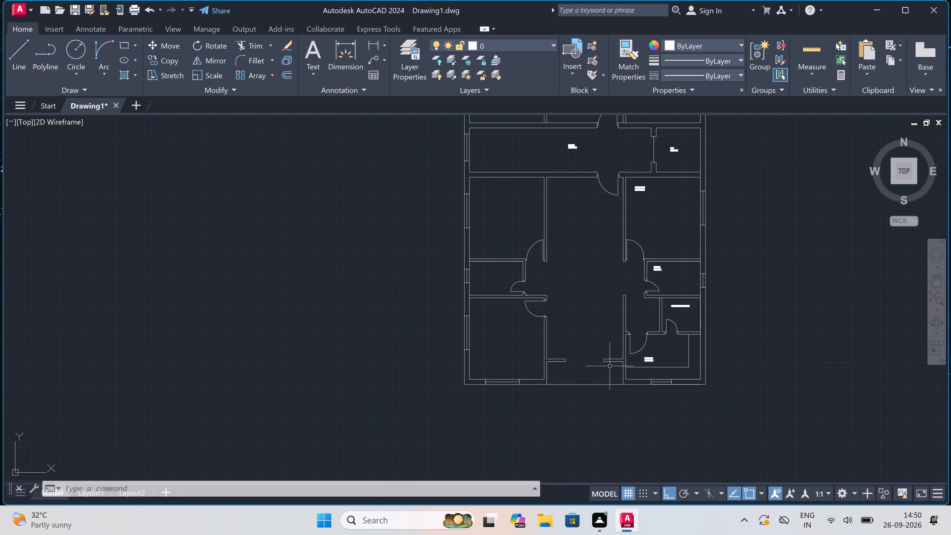
scroll(581, 368, "up", 2)
key("space")
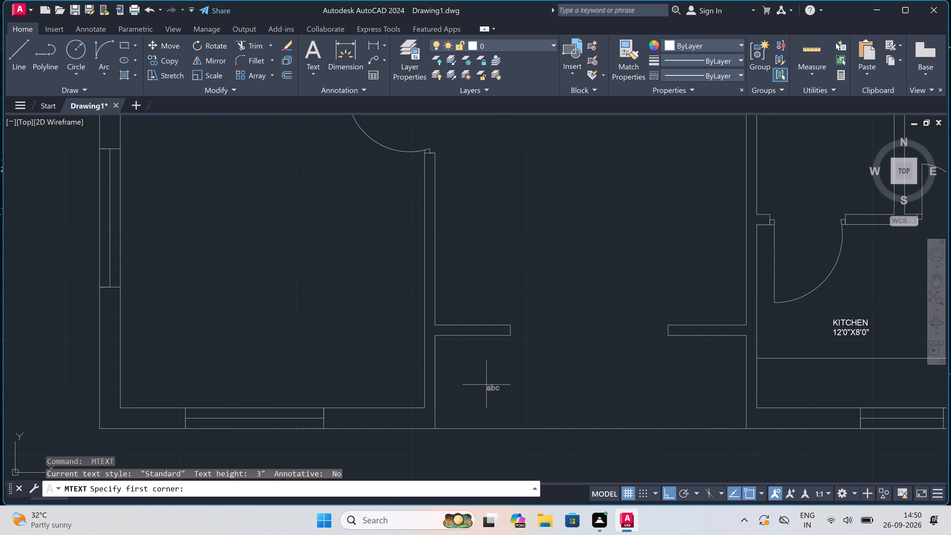
left_click_drag(493, 383, 503, 384)
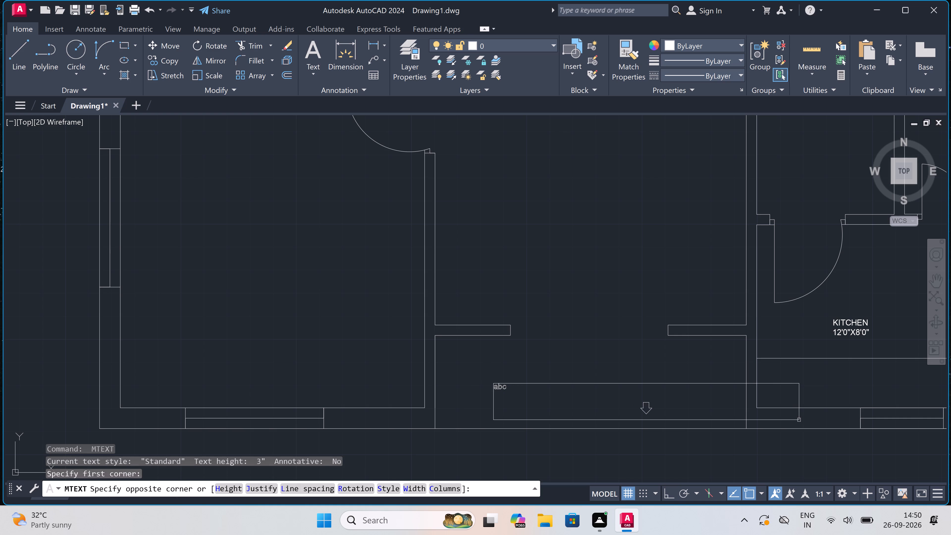
left_click(805, 401)
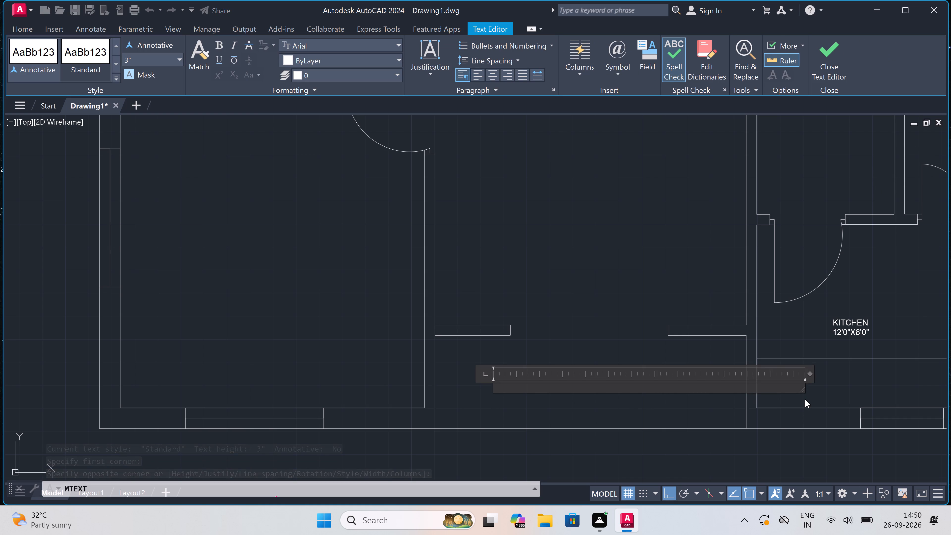
type("5'0\"")
key("space")
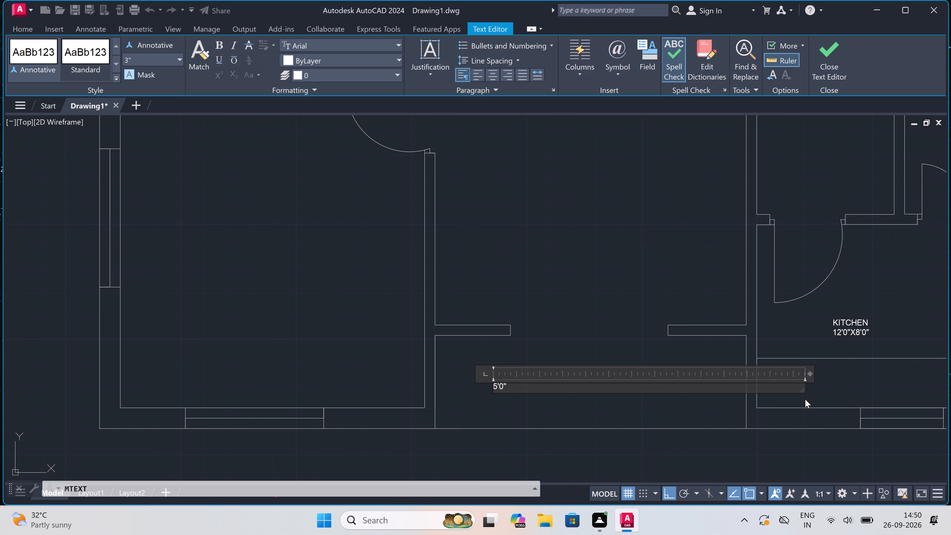
key("w")
type("IDE")
key("space")
key("s")
type("IT")
key("space")
key("BackSpace")
type("-")
key("space")
key("BackSpace")
type("OUT")
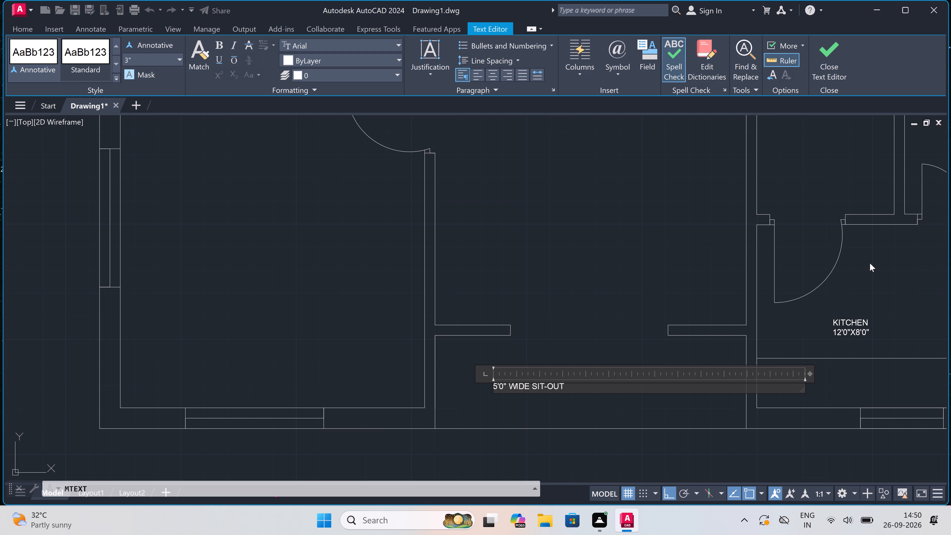
left_click(599, 313)
Add a two-line multiline text label reading BEDROOM and 13'9"X12'0" near the north wall of the southern unit's southwest room.
scroll(592, 318, "down", 4)
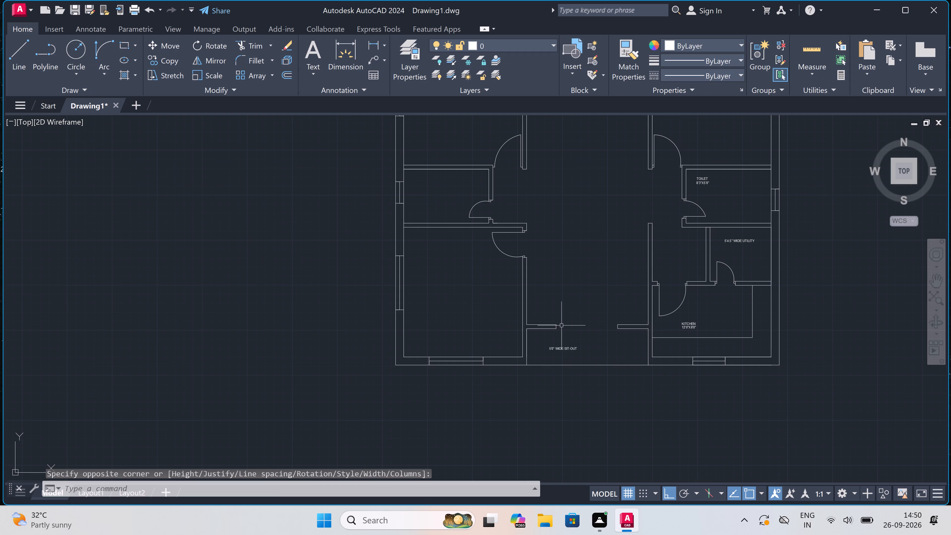
scroll(428, 224, "up", 3)
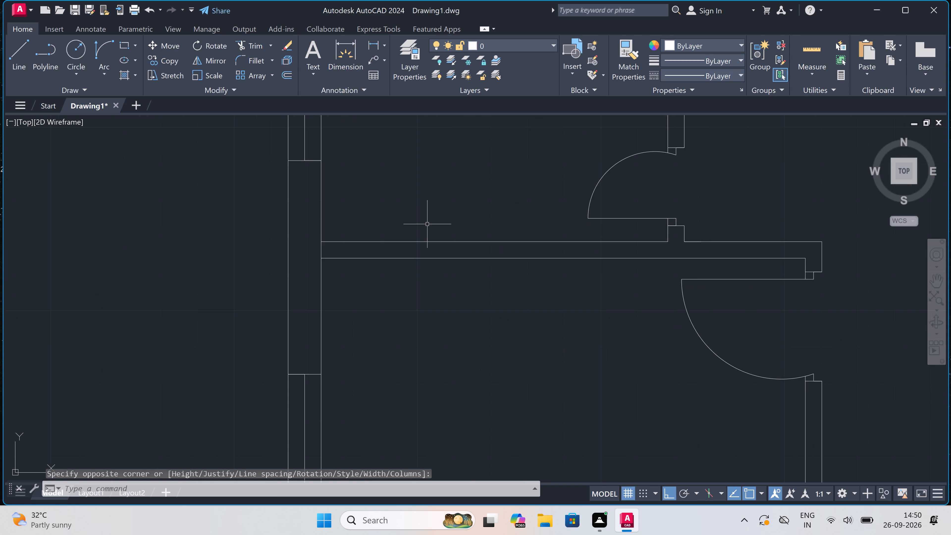
key("space")
left_click_drag(393, 300, 396, 301)
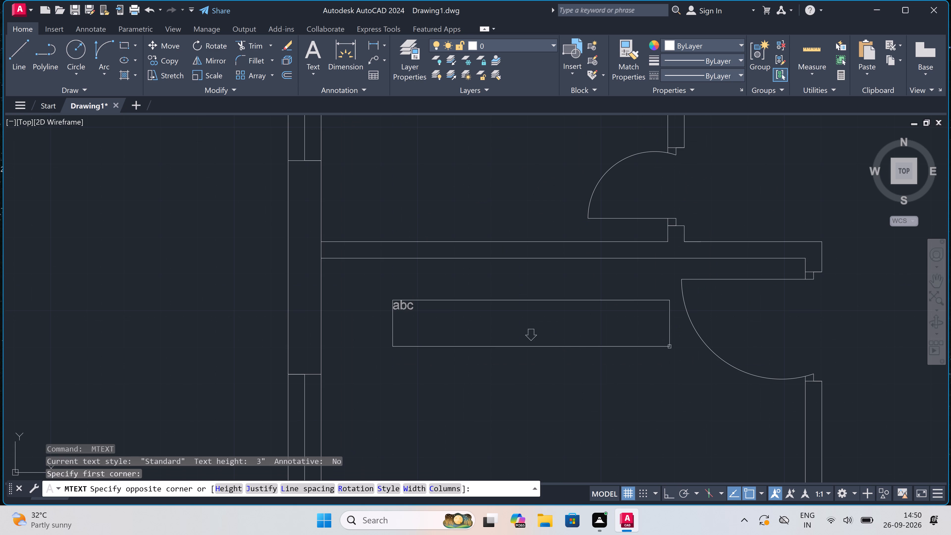
left_click(731, 340)
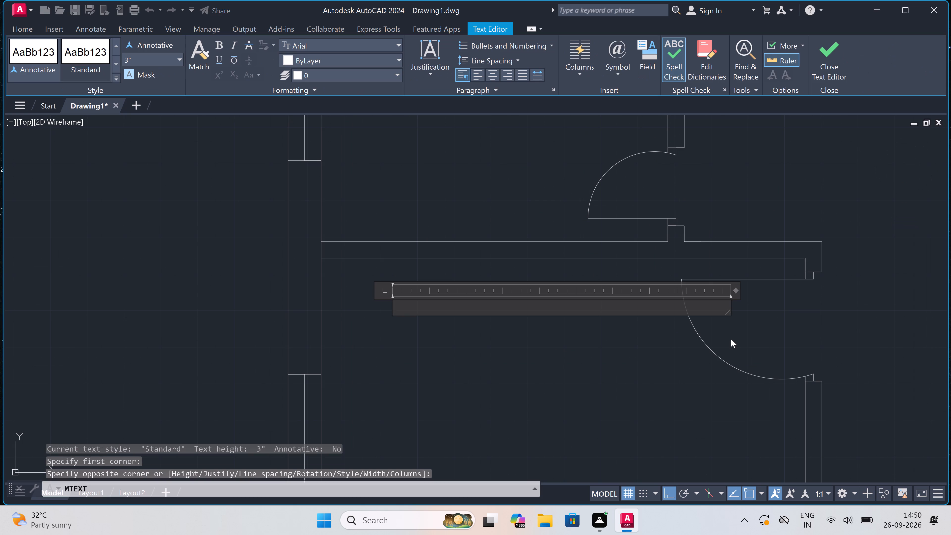
type("BEDROOM")
key("Return")
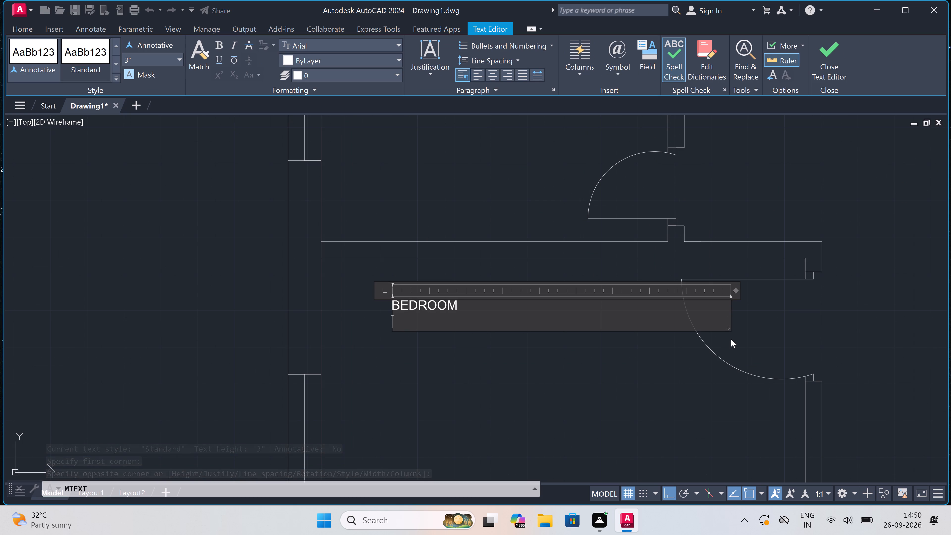
type("13'9\"X")
type("12")
type("'0\"")
left_click(547, 357)
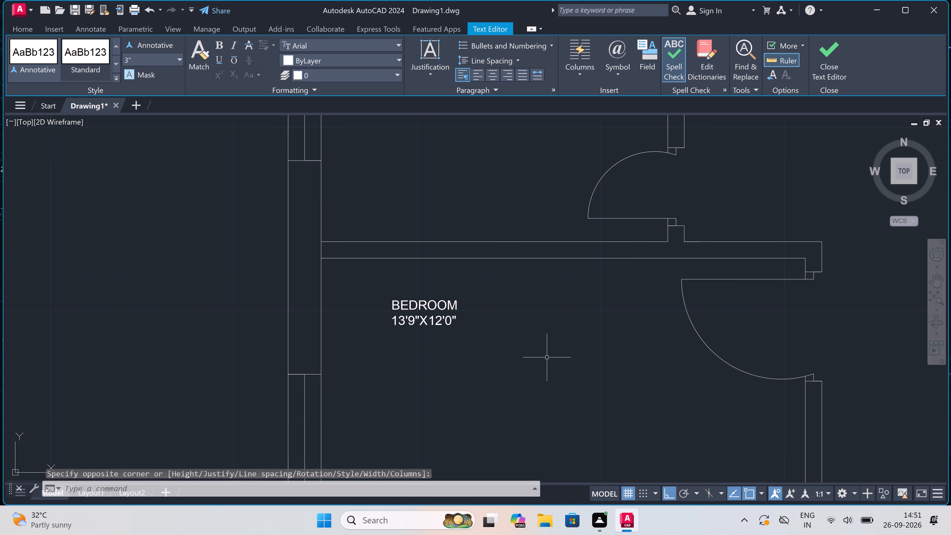
Add a two-line multiline text label reading TOILET and 8'3"X5'0" in the small room north of the southern unit's southwest bedroom.
key("space")
scroll(547, 357, "down", 2)
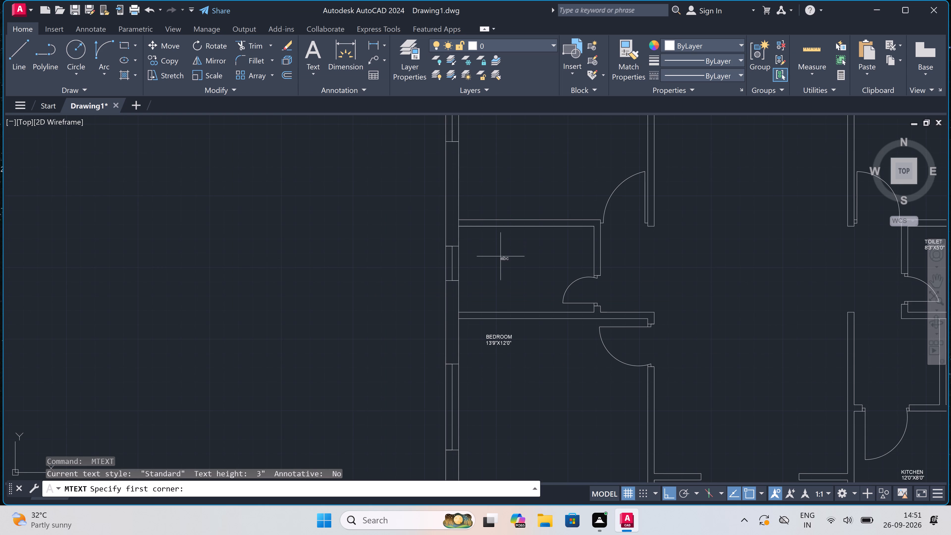
scroll(496, 241, "up", 2)
left_click(491, 230)
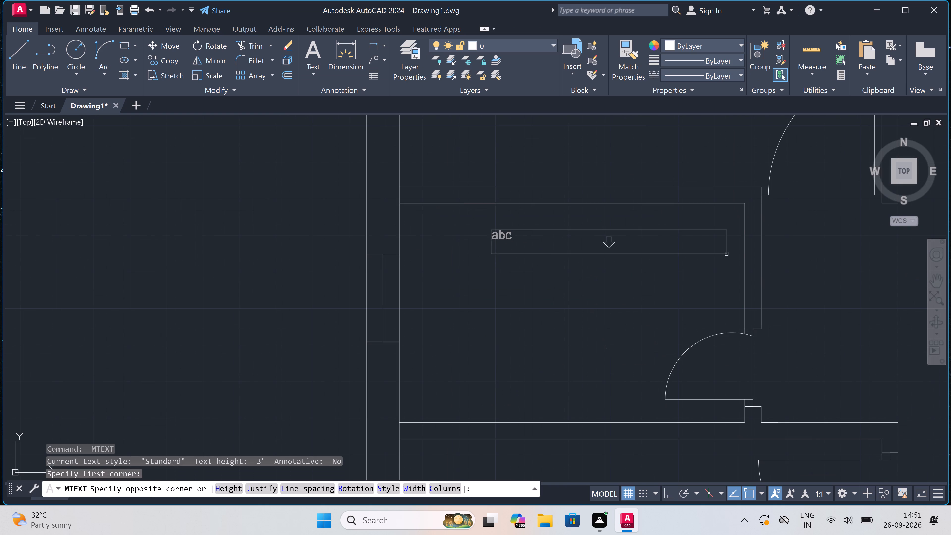
left_click(751, 252)
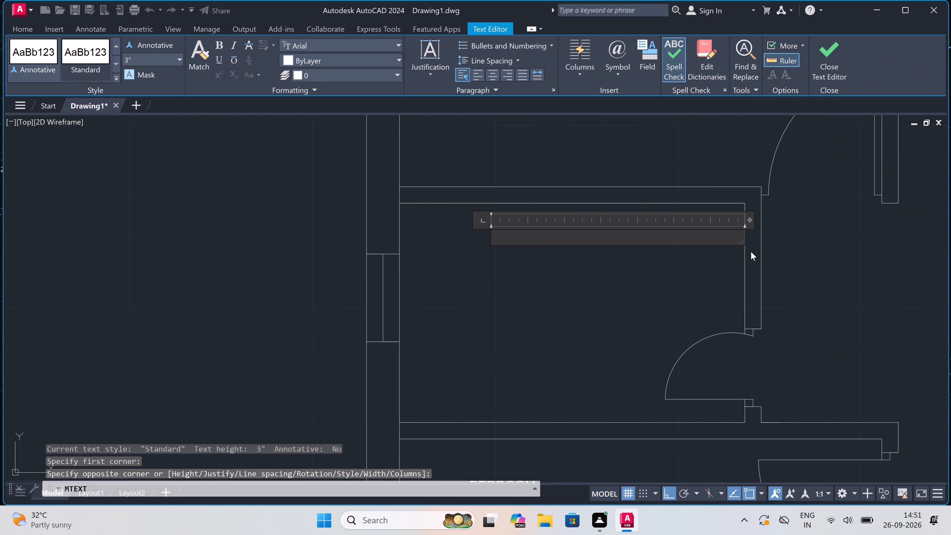
type("TOILET")
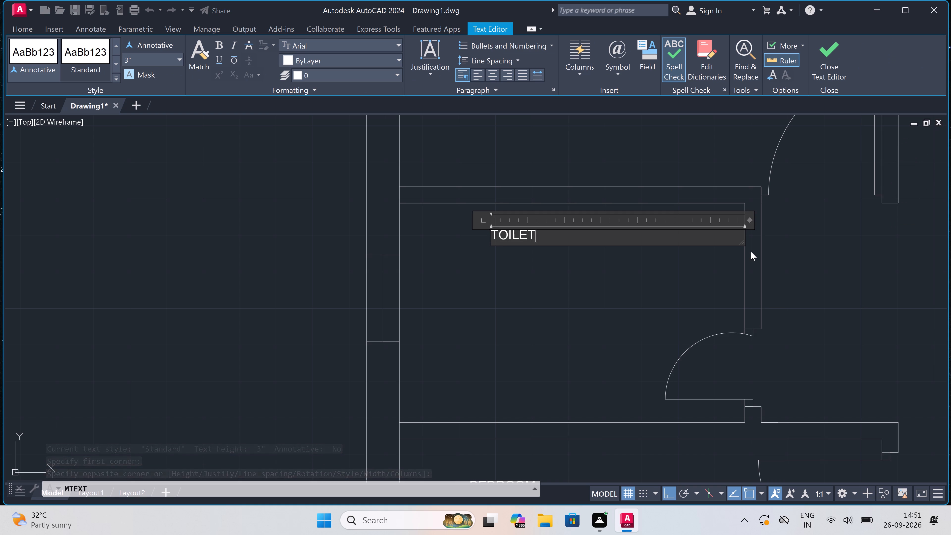
key("Return")
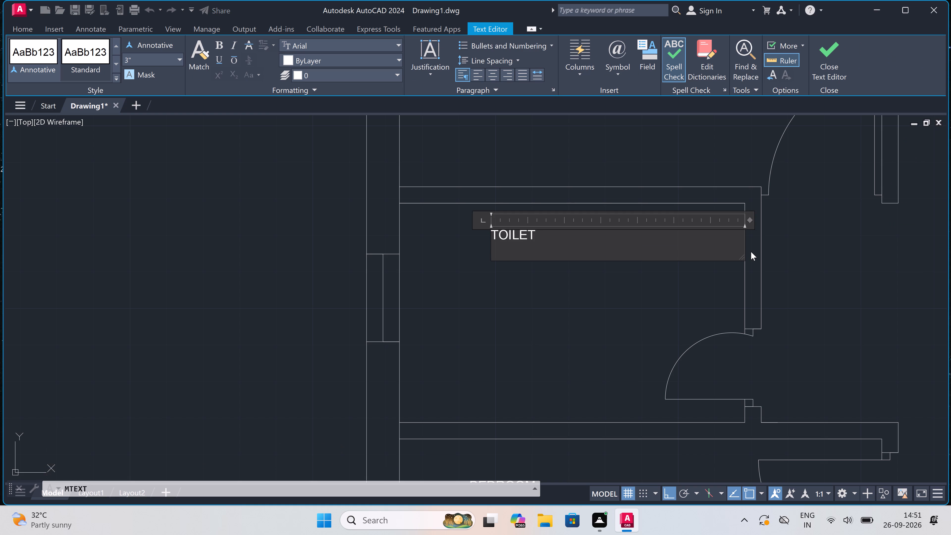
type("8'")
key("3")
type("\"X5'0\"")
left_click(525, 305)
Add a two-line multiline text label reading BEDROOM and 11'0"X12'0" near the north wall of the southern unit's northwest room.
scroll(529, 296, "down", 1)
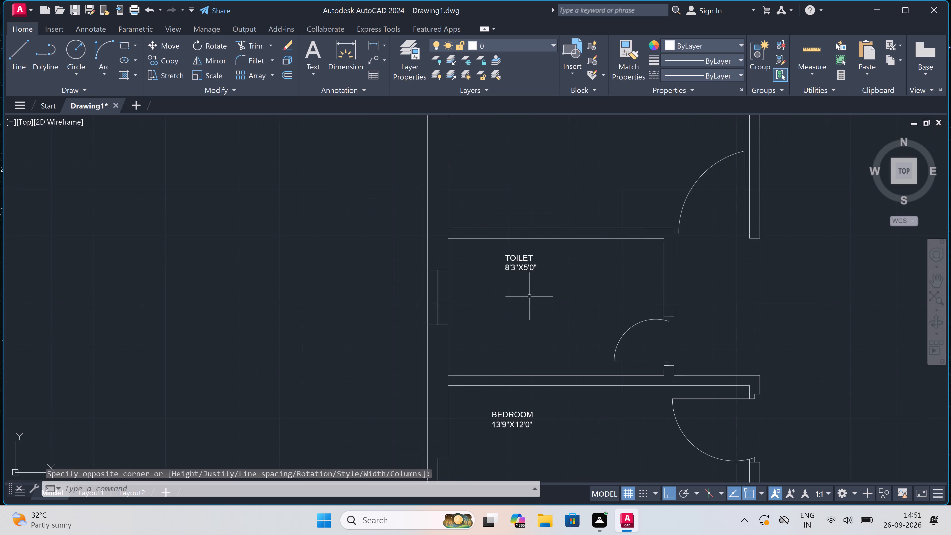
scroll(529, 296, "down", 6)
scroll(546, 252, "up", 3)
scroll(536, 293, "up", 2)
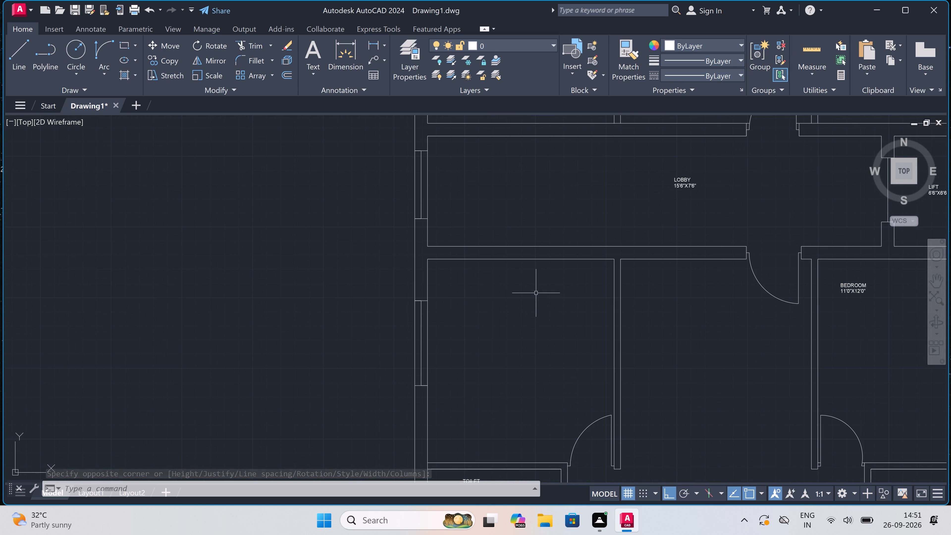
scroll(536, 293, "up", 1)
key("space")
left_click_drag(425, 260, 448, 265)
double_click(679, 302)
type("BEDROOM")
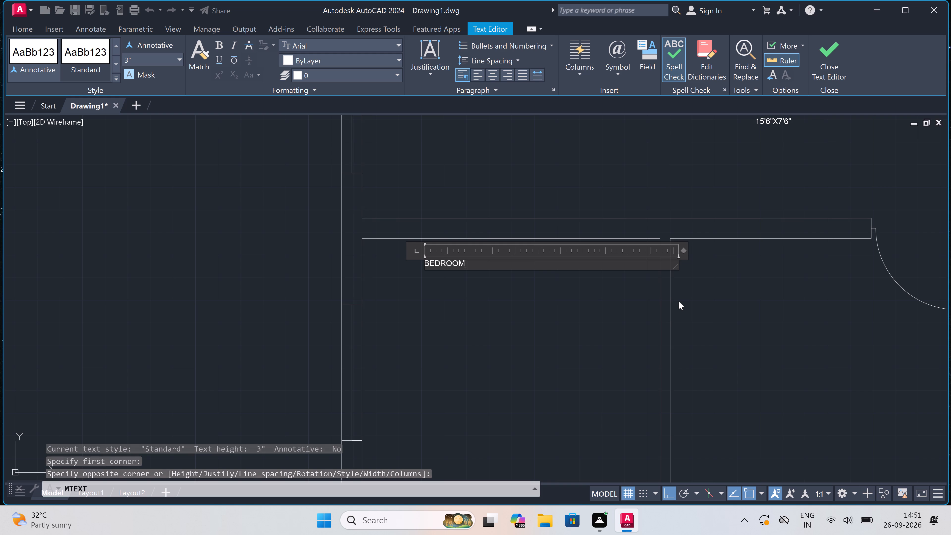
key("Return")
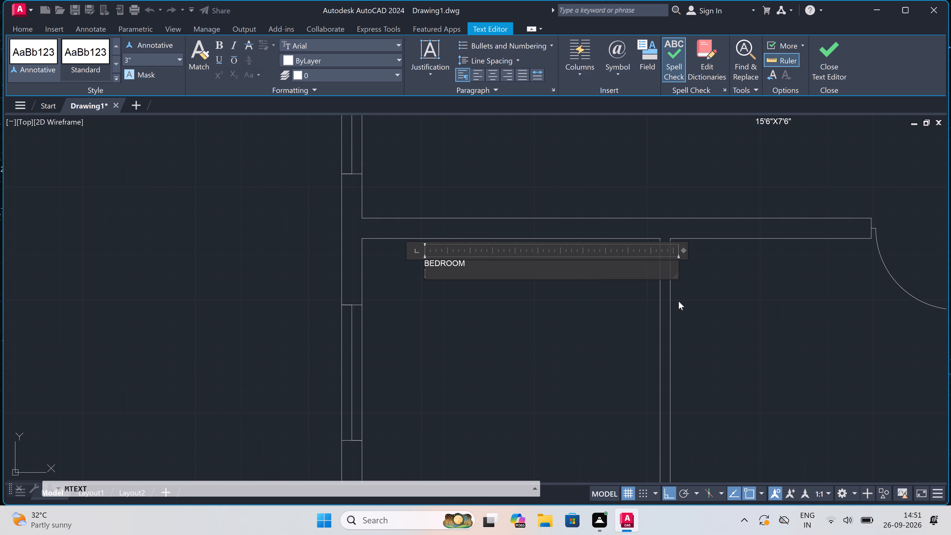
type("11'0\"X")
type("12")
key("apostrophe")
type("0\"")
left_click(513, 344)
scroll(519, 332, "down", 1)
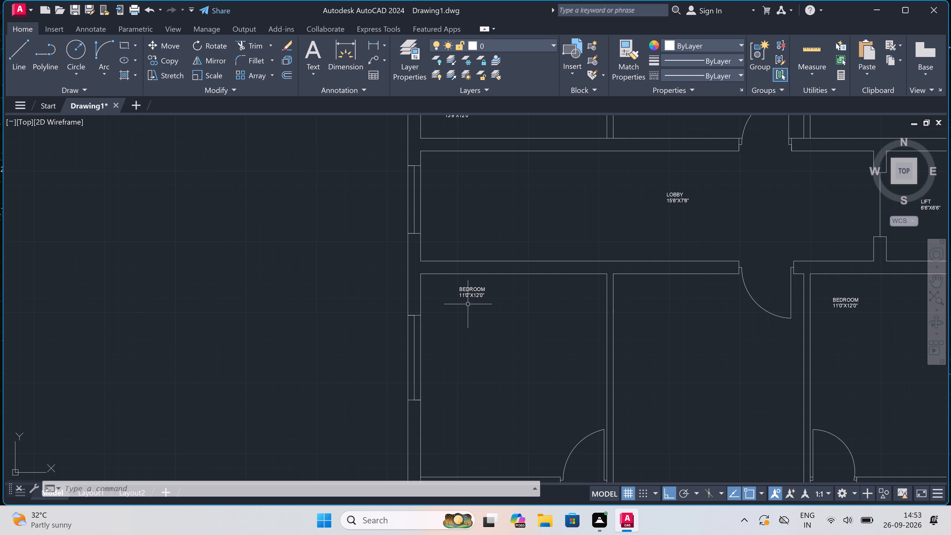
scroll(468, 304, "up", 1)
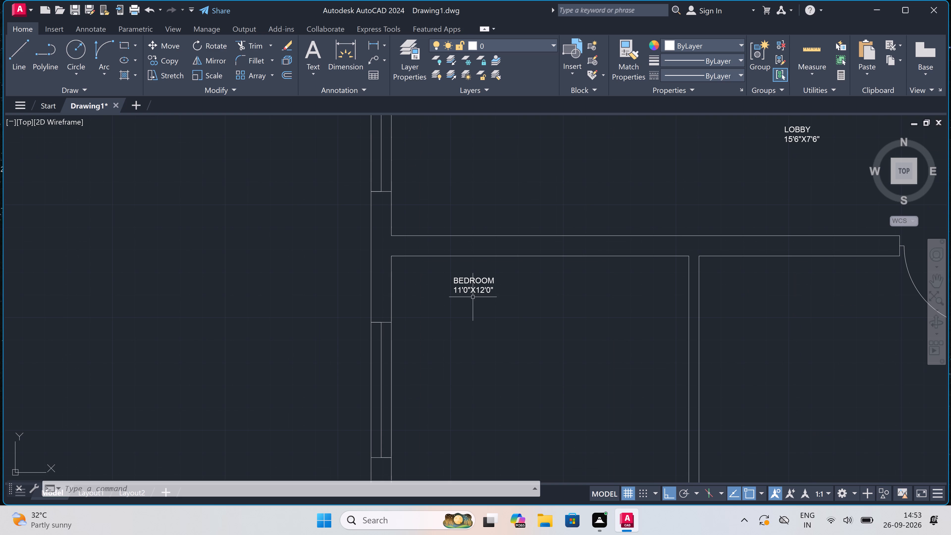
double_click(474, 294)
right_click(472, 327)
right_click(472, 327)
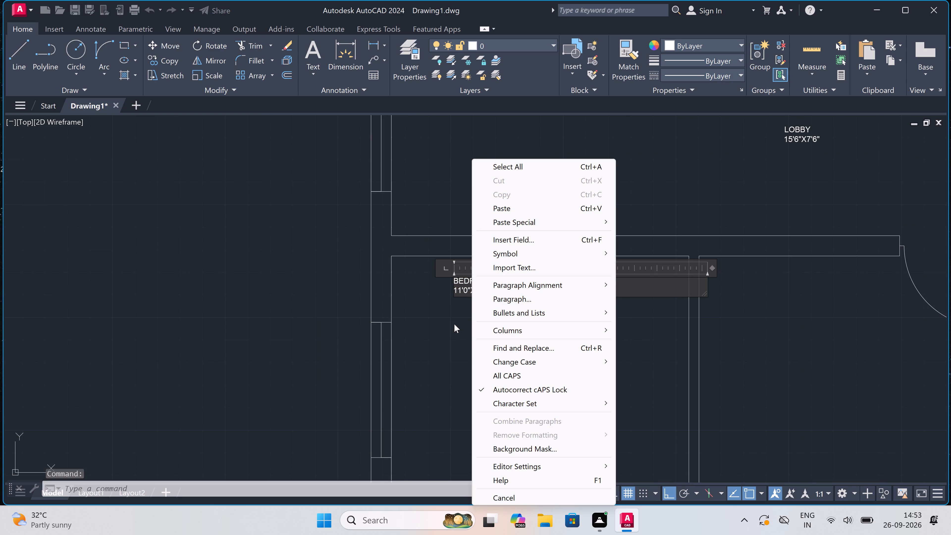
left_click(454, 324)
Set the text height of all the room labels to 6", selecting them by similarity to the northwest BEDROOM label.
left_click(469, 294)
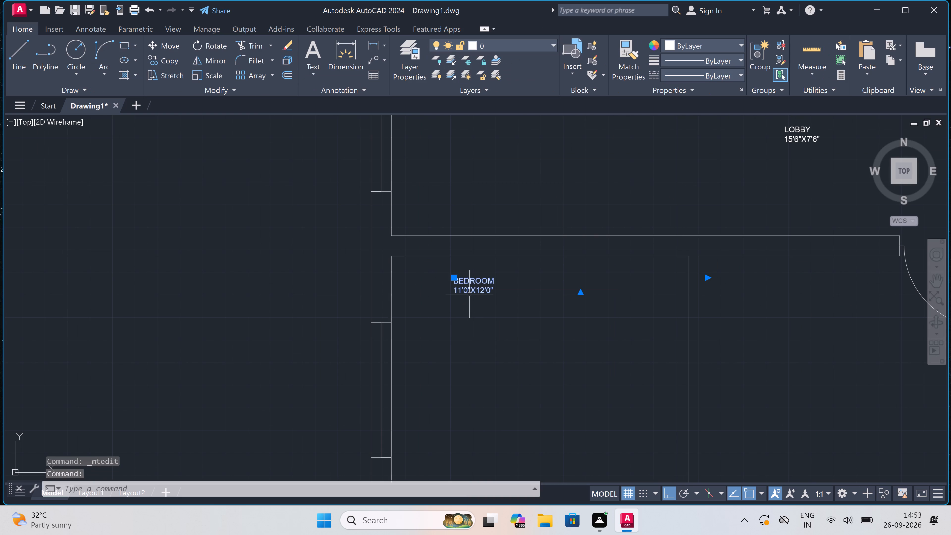
right_click(455, 328)
left_click(506, 310)
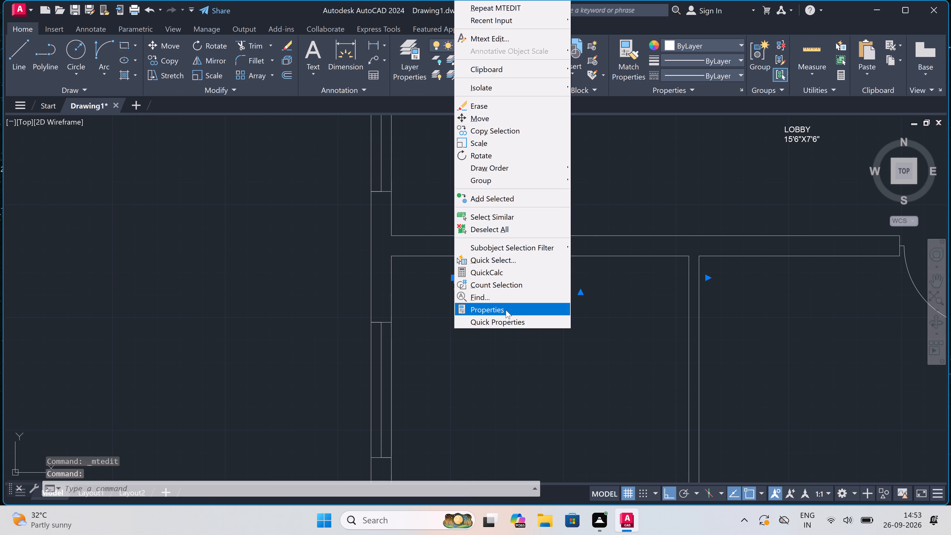
right_click(219, 272)
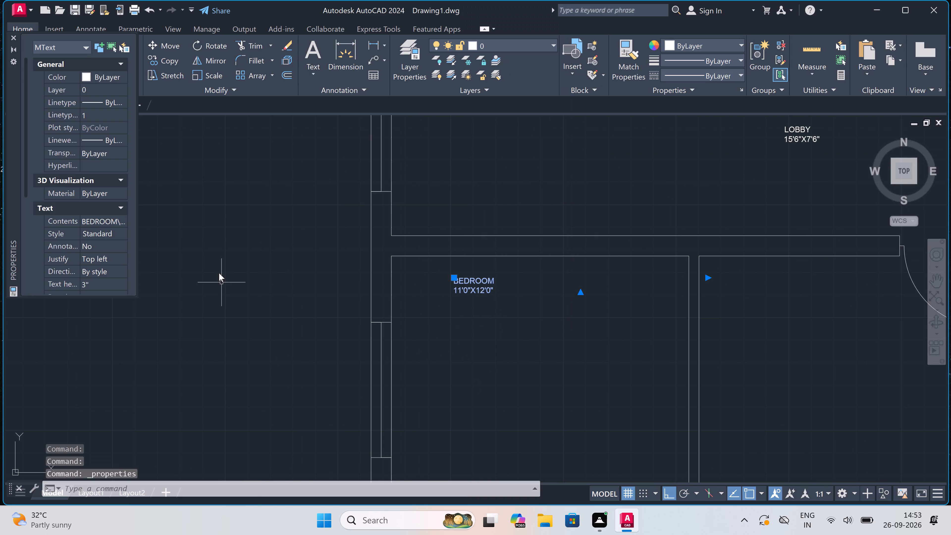
left_click(277, 392)
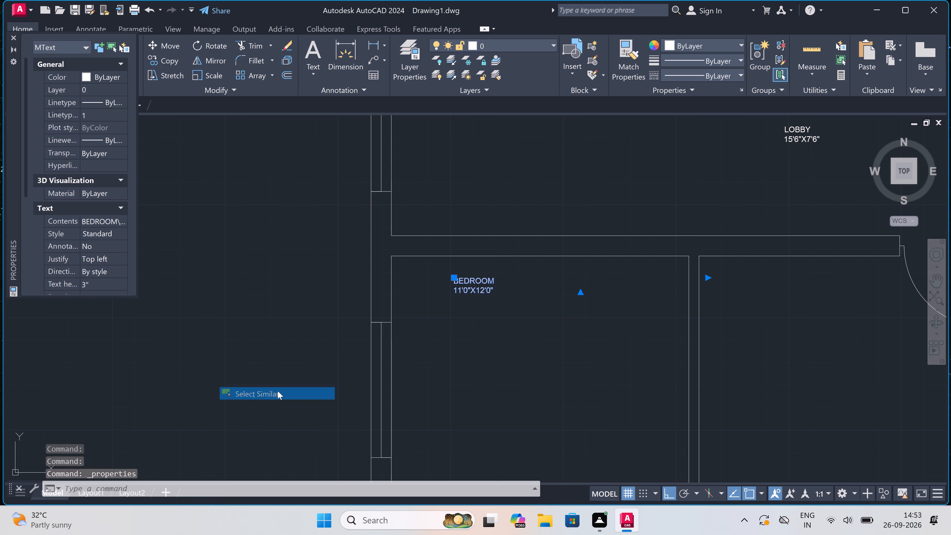
left_click(91, 284)
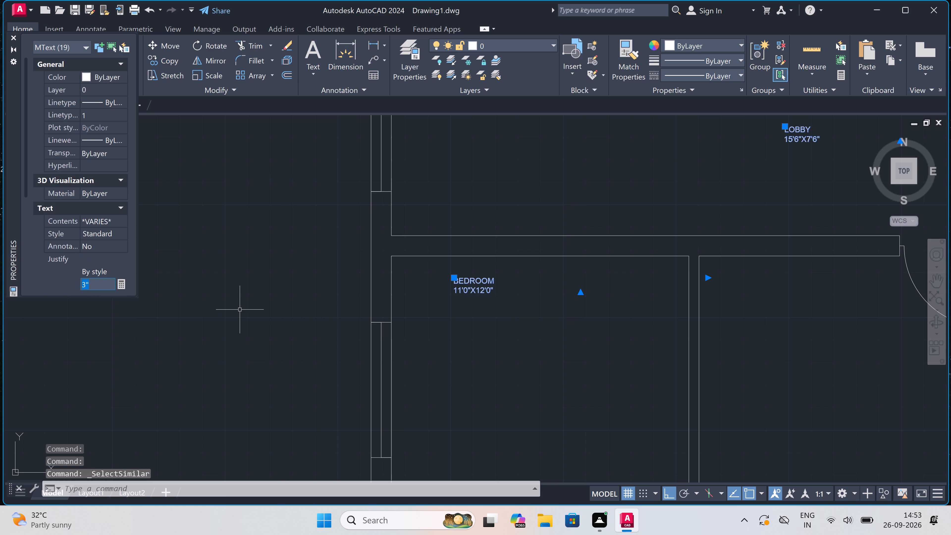
key("BackSpace")
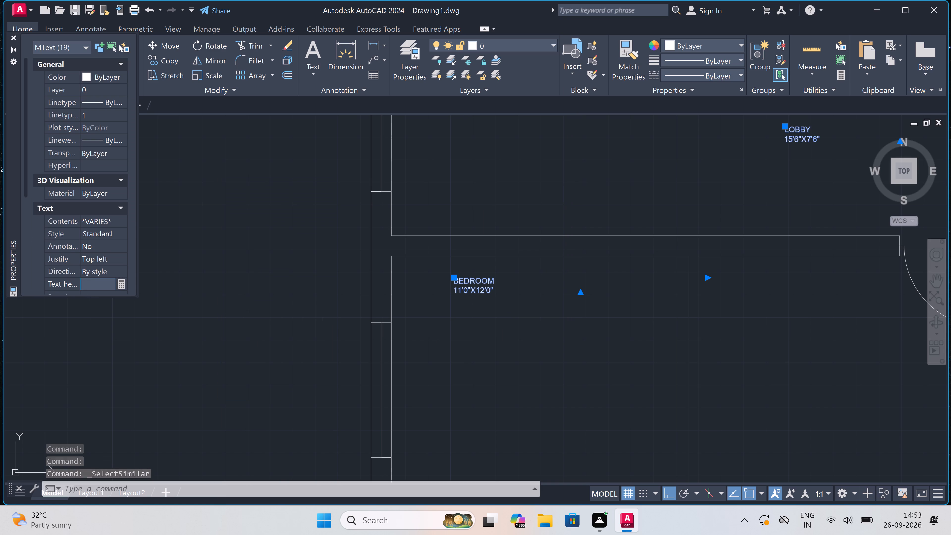
key("6")
key("shift+quotedbl")
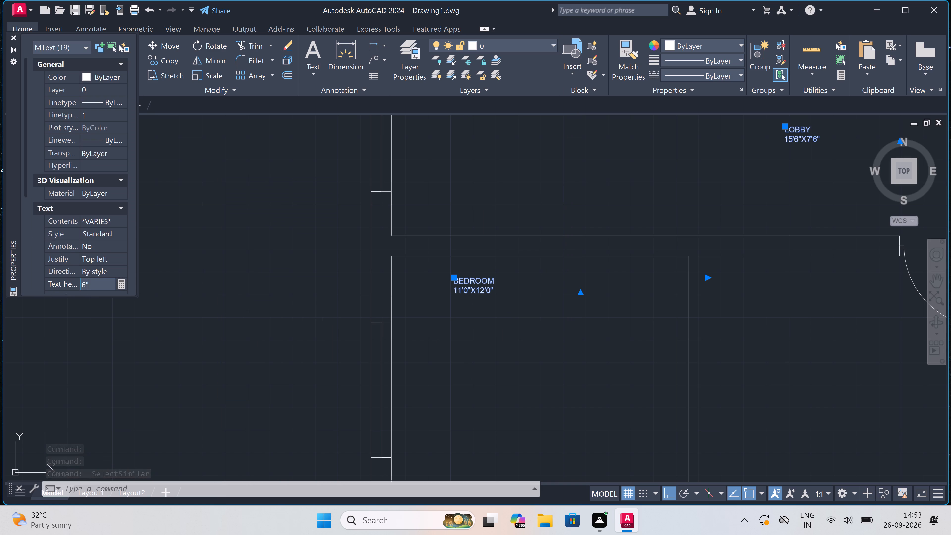
left_click(307, 300)
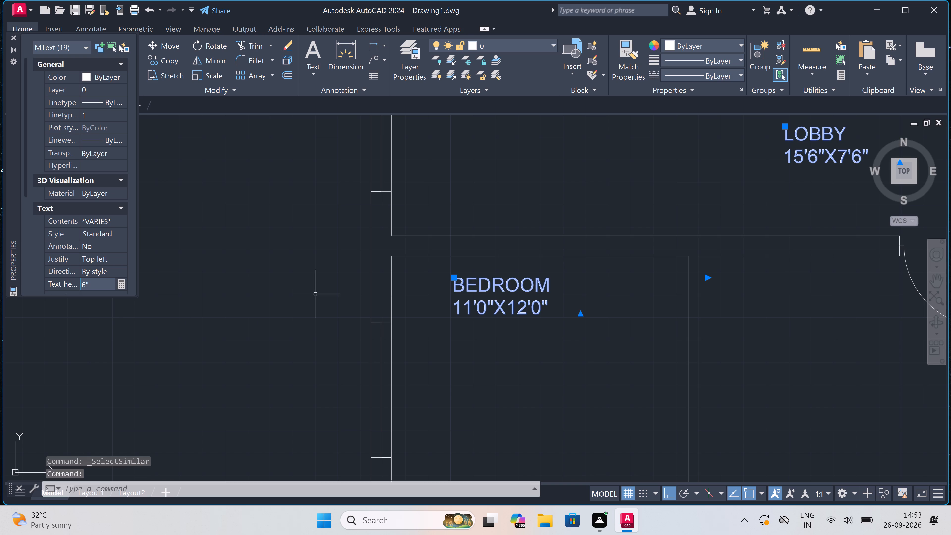
scroll(330, 282, "down", 4)
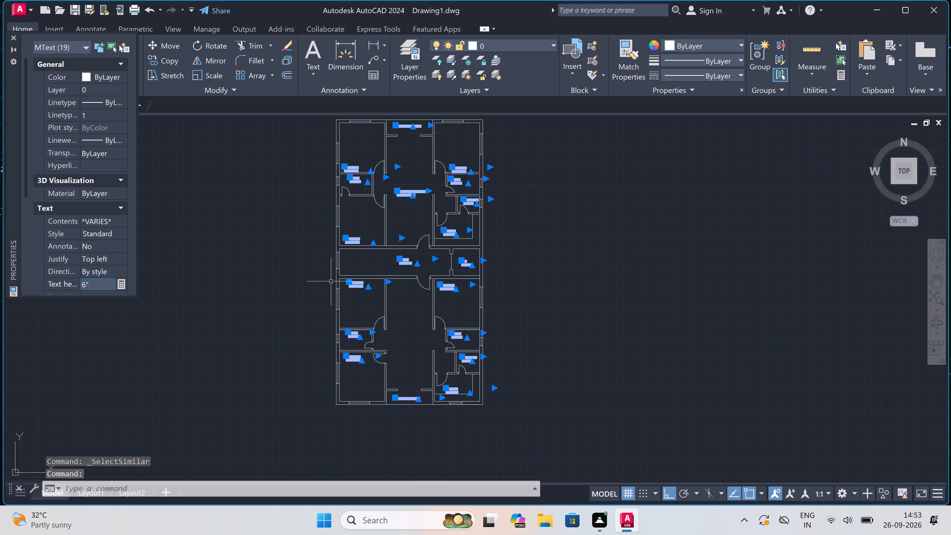
key("Escape")
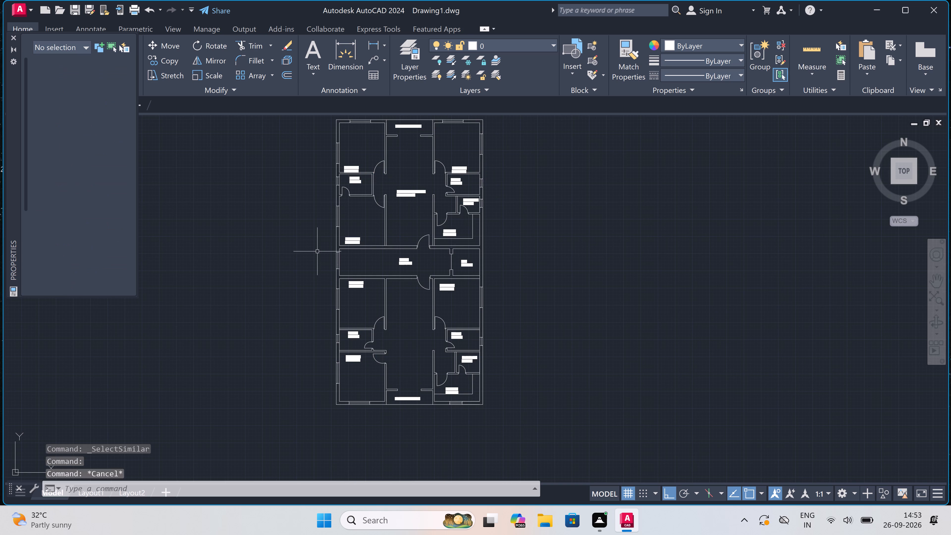
Move the northern unit's northwest BEDROOM 11'0"X12'0" label slightly north, clear of the toilet wall.
scroll(471, 274, "down", 2)
scroll(413, 240, "up", 3)
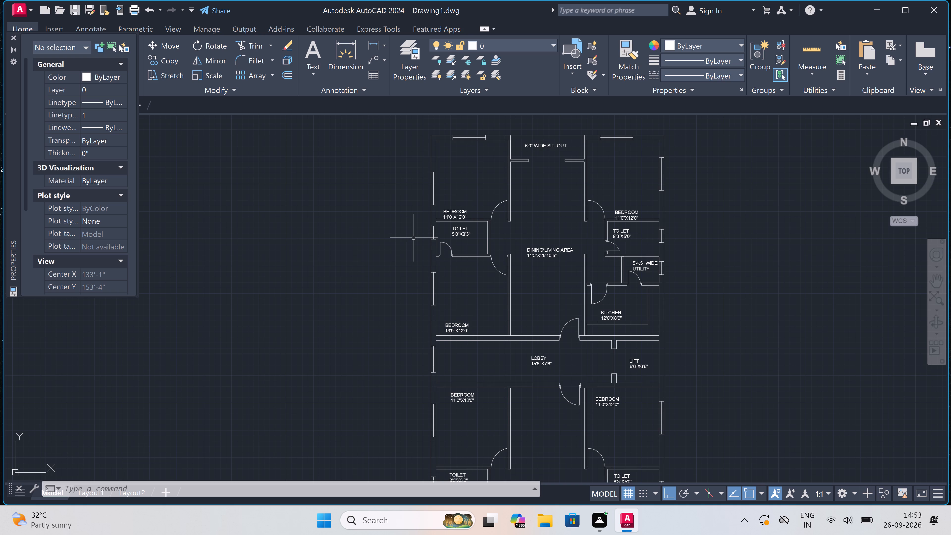
scroll(435, 200, "up", 2)
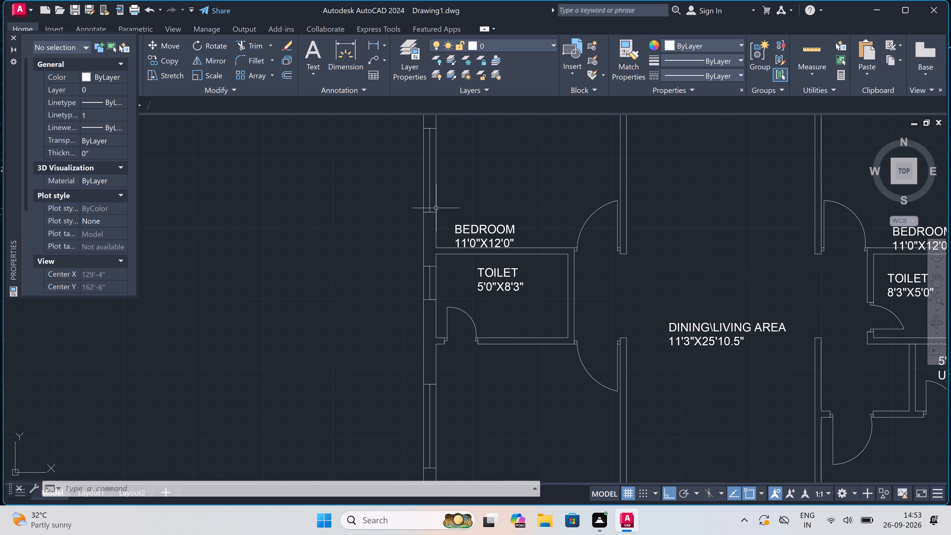
left_click(466, 231)
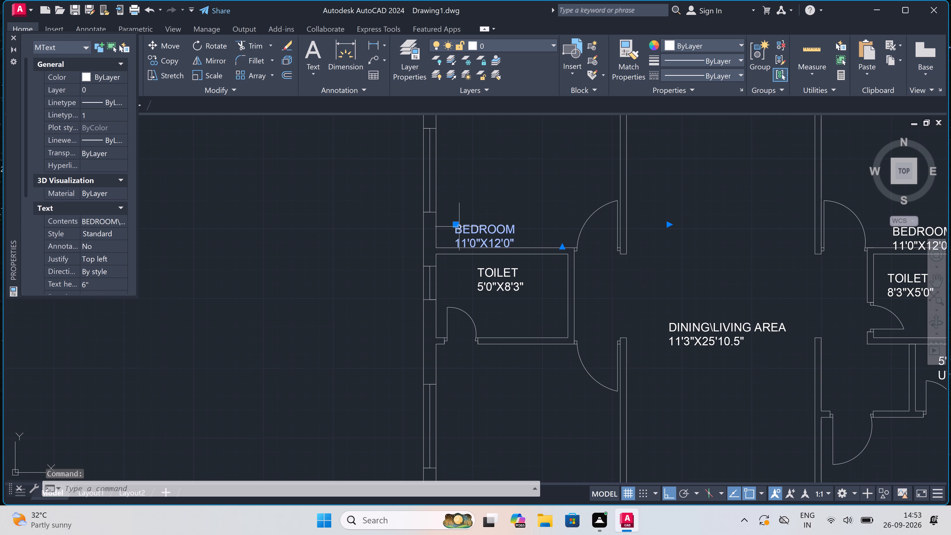
left_click(458, 225)
left_click(459, 204)
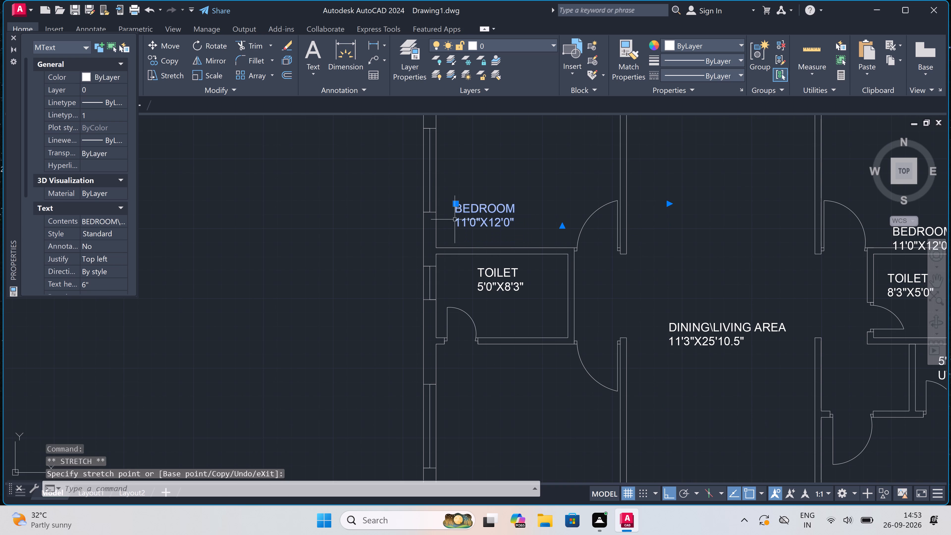
key("Escape")
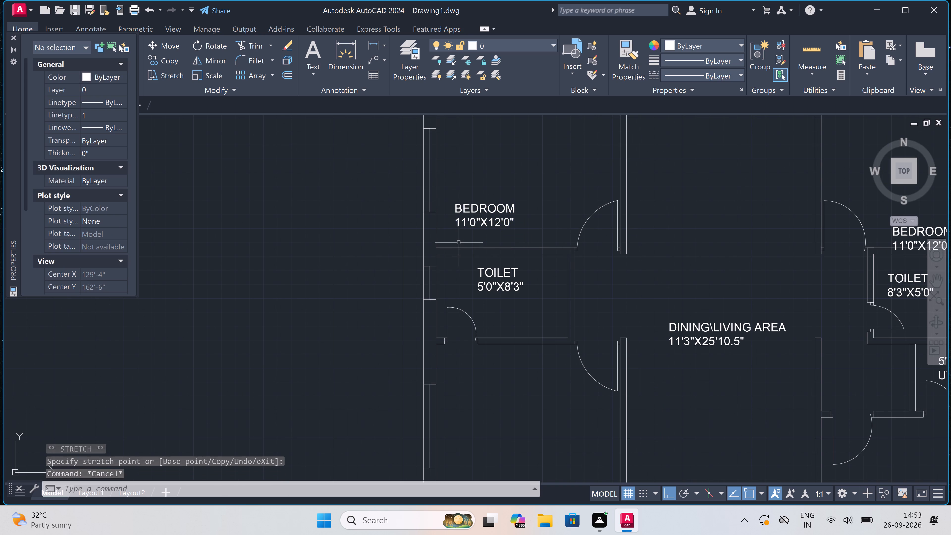
Move the northern unit's northeast BEDROOM 11'0"X12'0" label slightly north, clear of the toilet wall.
scroll(459, 242, "down", 2)
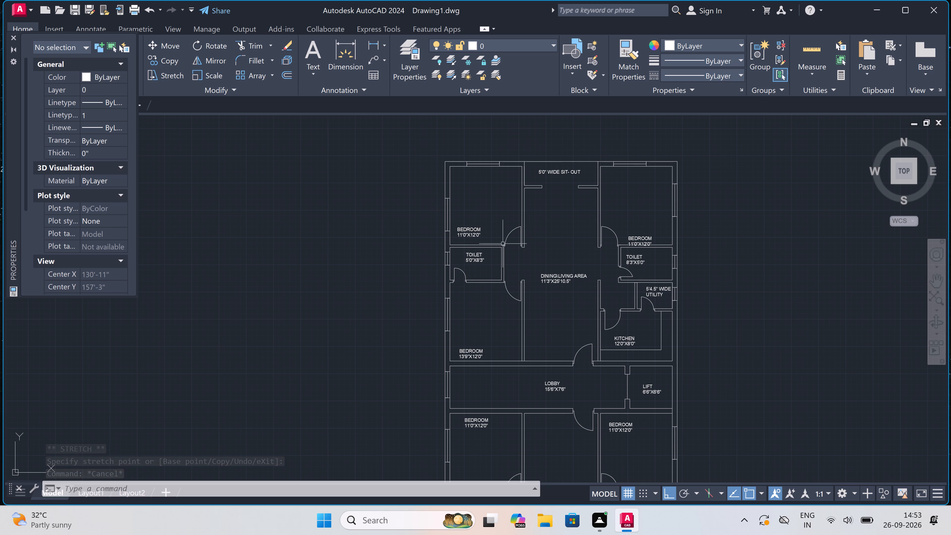
scroll(632, 230, "up", 1)
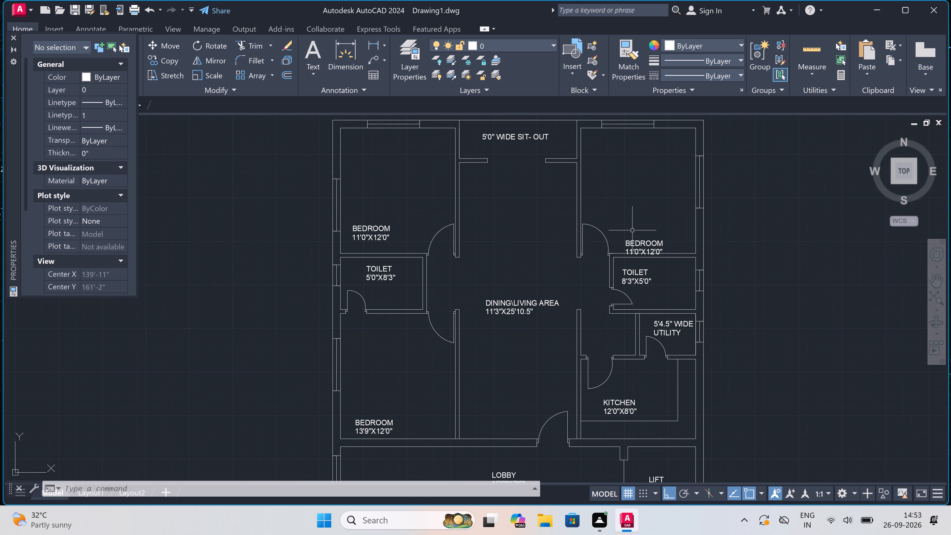
scroll(632, 230, "up", 1)
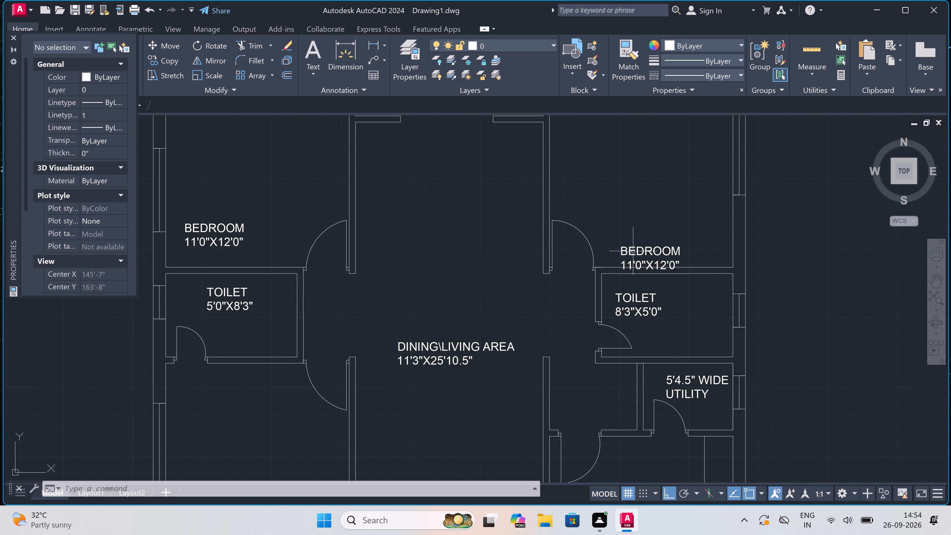
left_click(633, 251)
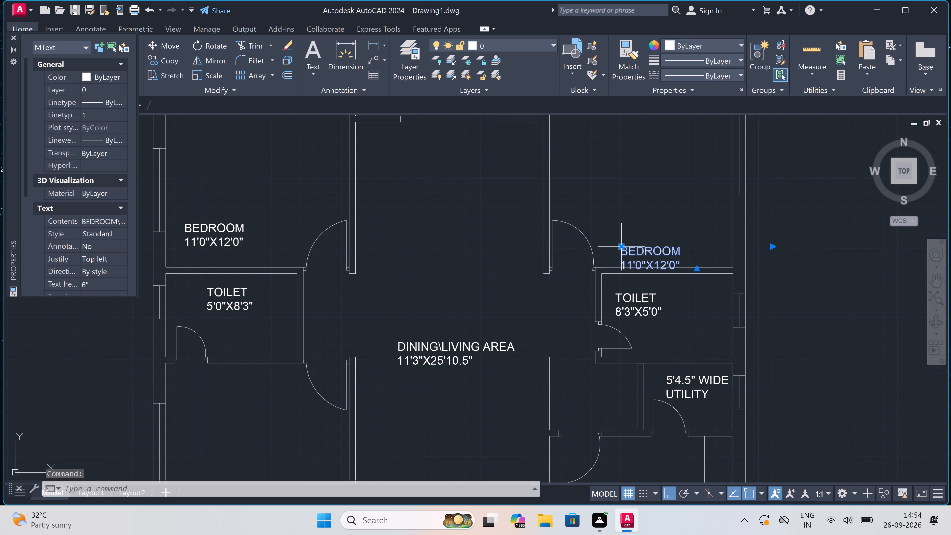
left_click(623, 247)
scroll(626, 233, "up", 1)
left_click(626, 233)
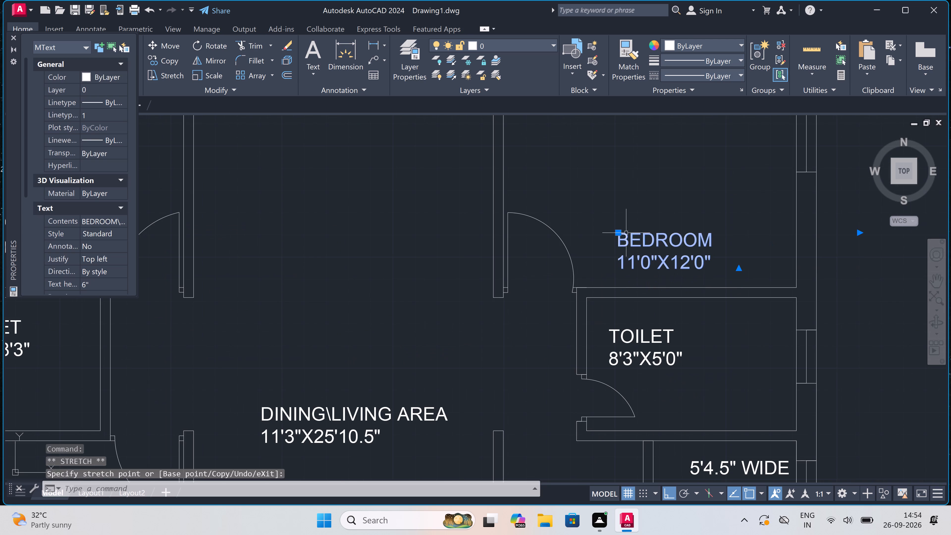
key("Escape")
Examine the placement and legibility of the room labels across both units of the floor plan.
scroll(614, 245, "down", 2)
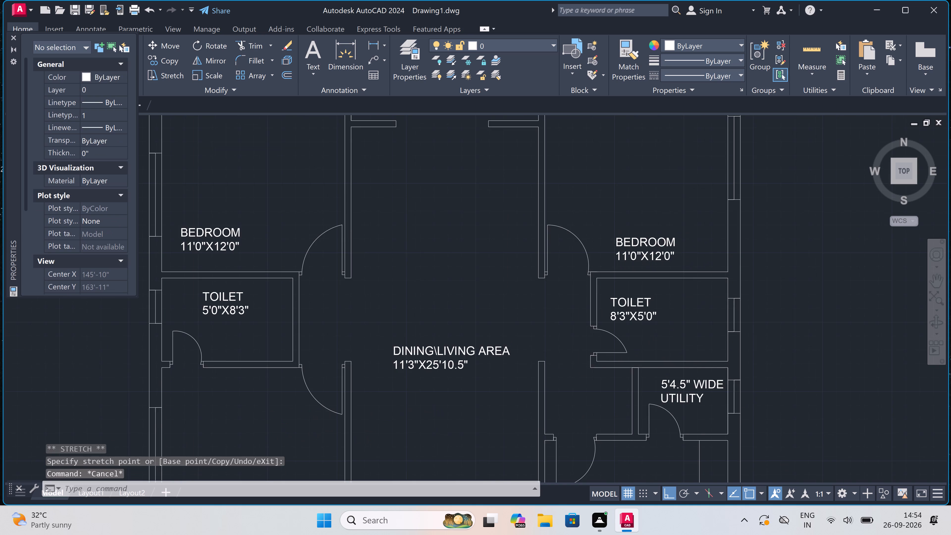
scroll(614, 244, "down", 1)
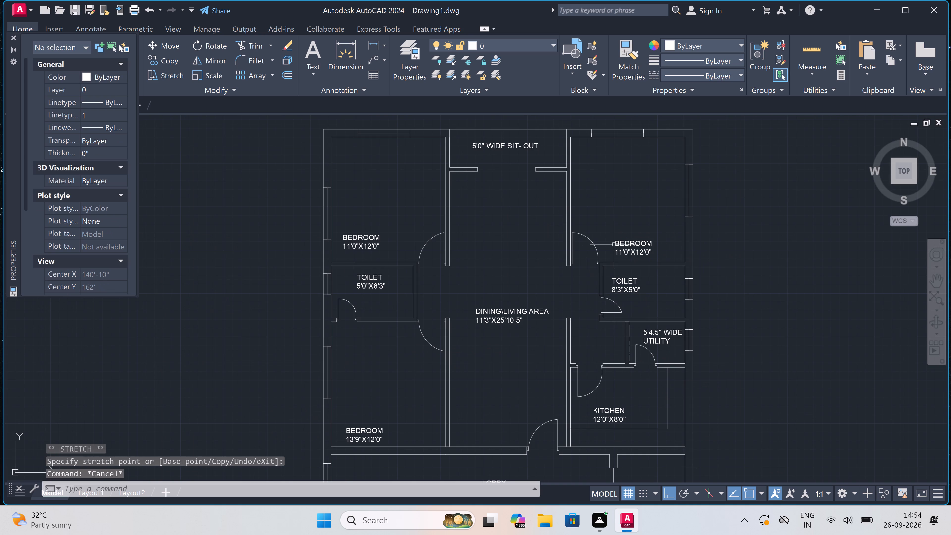
scroll(614, 244, "up", 1)
scroll(614, 244, "down", 1)
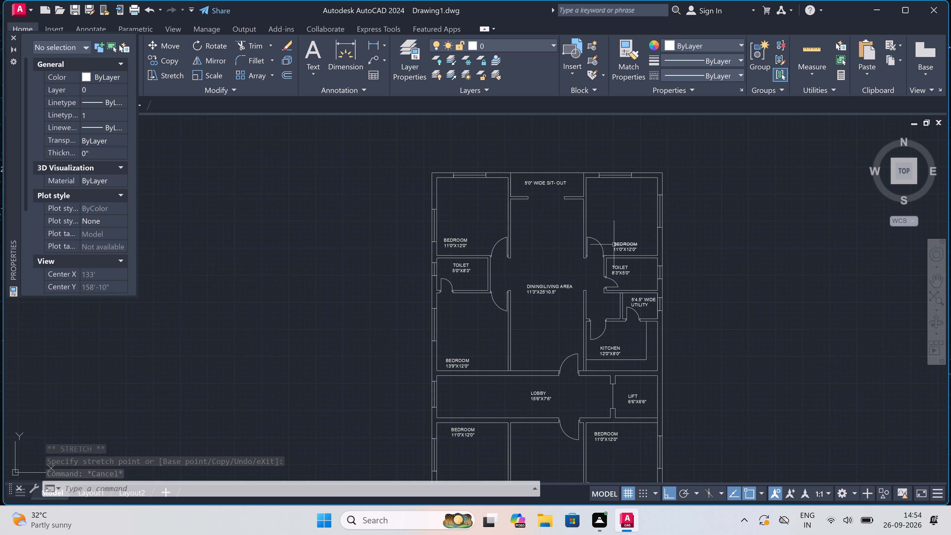
scroll(614, 244, "down", 1)
scroll(620, 269, "down", 1)
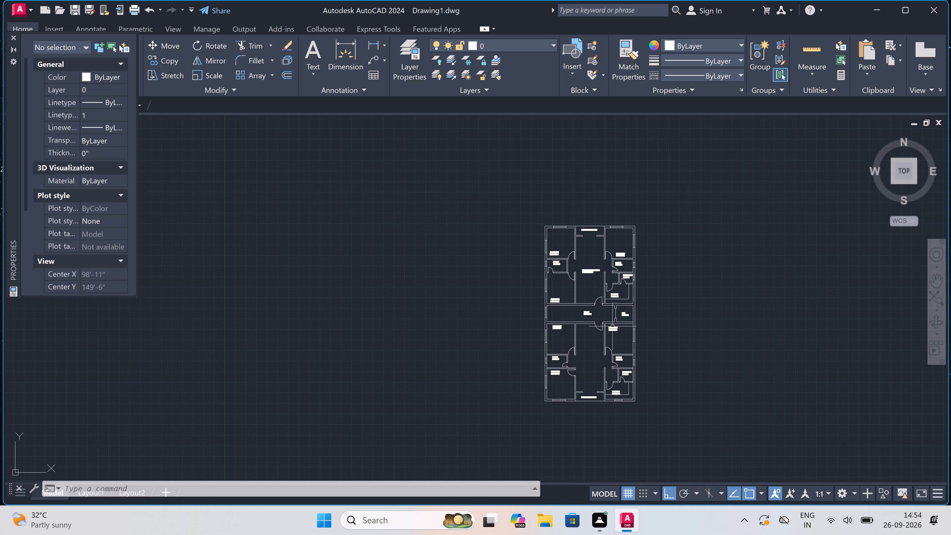
scroll(614, 345, "up", 2)
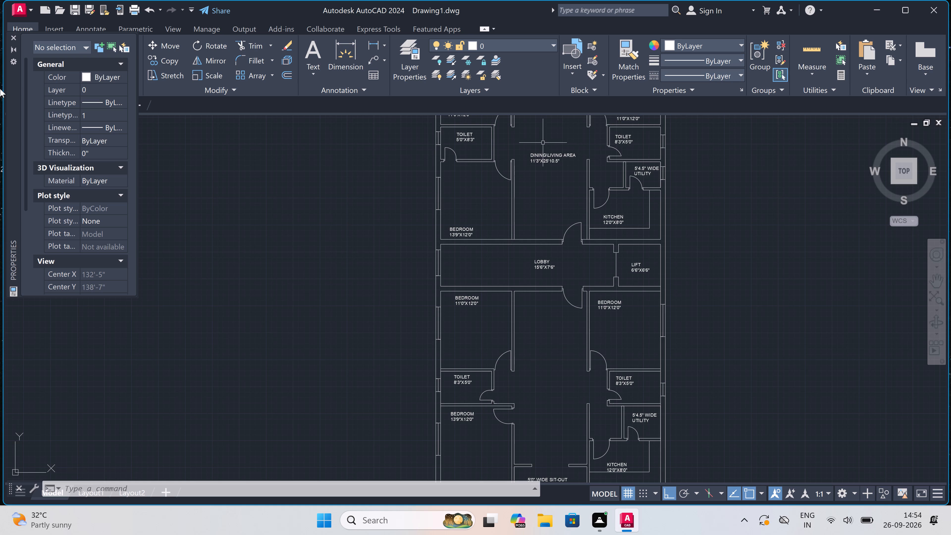
Close the object properties and open the recent drawing first floor plan -1 25-09-26.dwg.
left_click(12, 34)
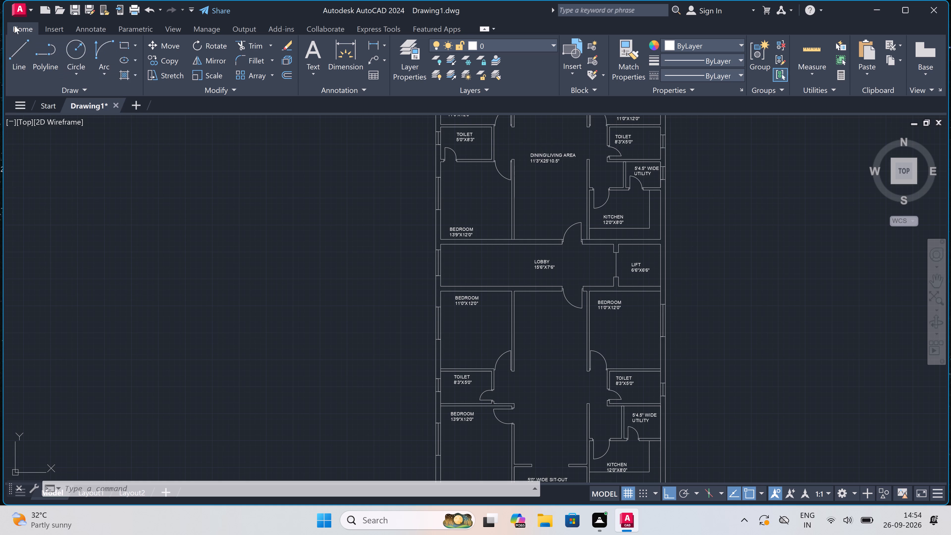
left_click(19, 11)
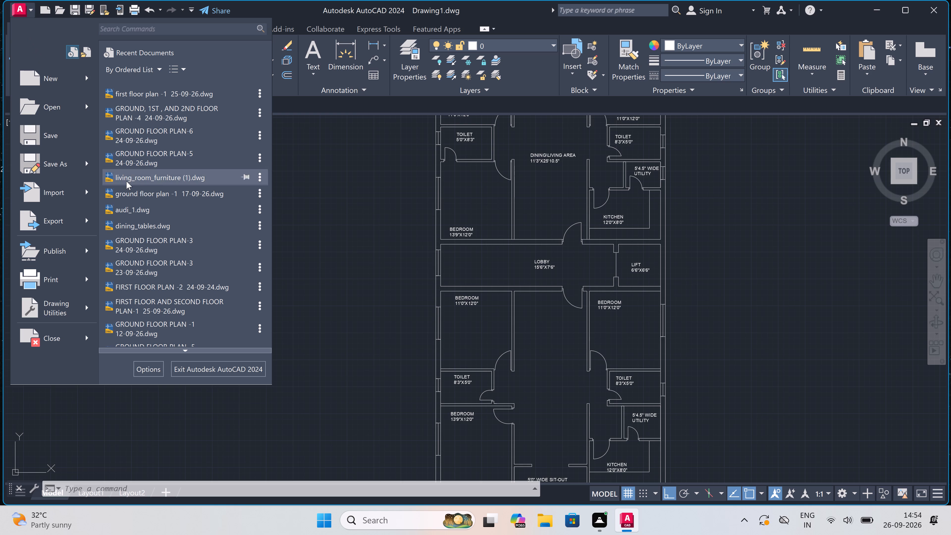
double_click(223, 92)
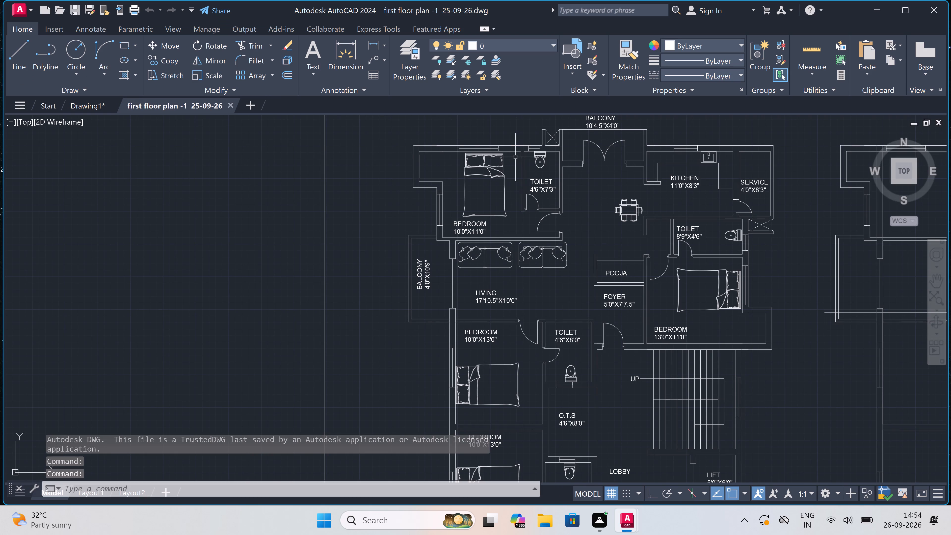
Copy the bed from the 10'0"X11'0" bedroom, the WC from the adjoining 4'6"X7'3" toilet and the six-chair dining set to the clipboard.
scroll(513, 154, "up", 2)
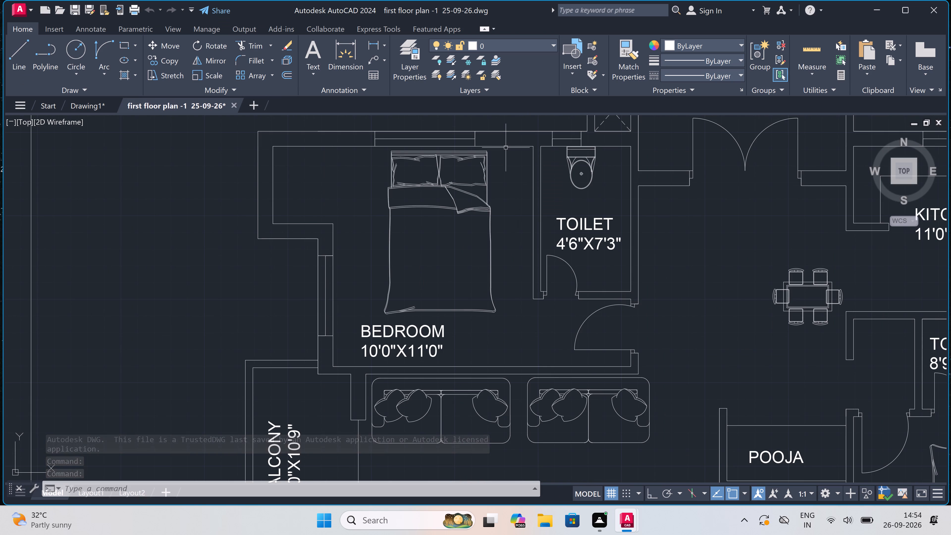
left_click(504, 149)
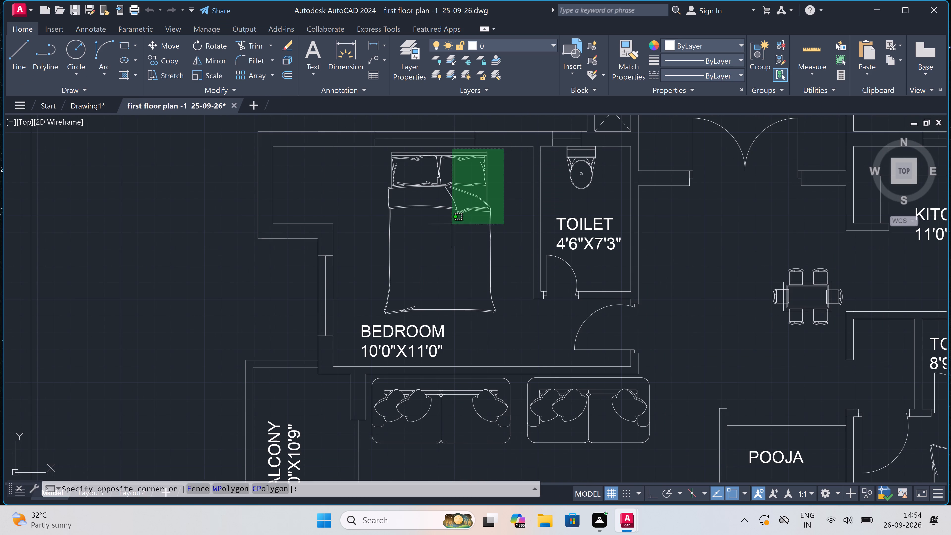
left_click(373, 317)
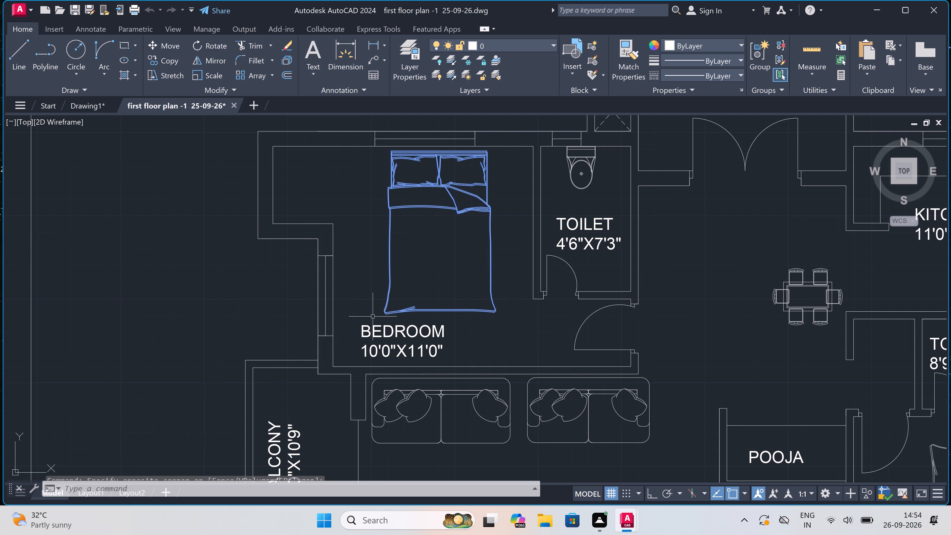
left_click(585, 156)
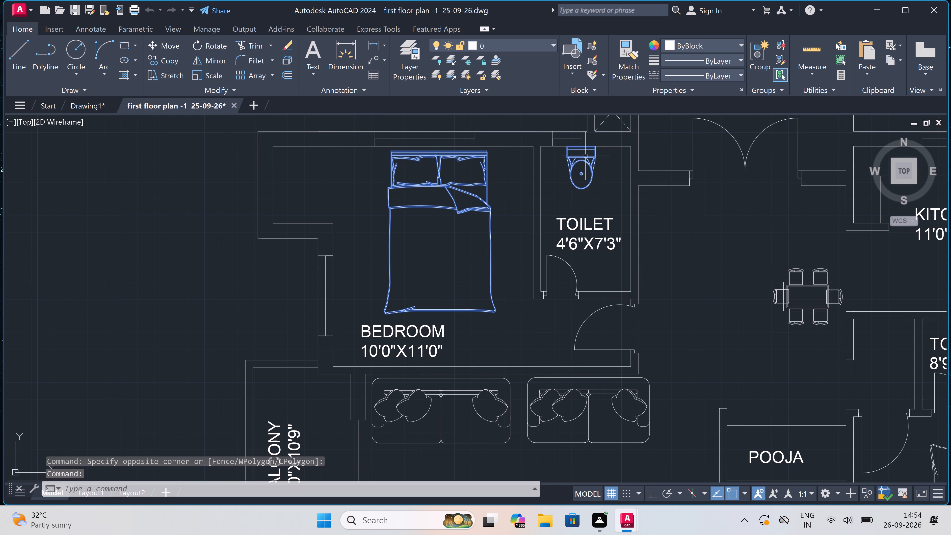
scroll(574, 171, "down", 3)
scroll(633, 189, "up", 3)
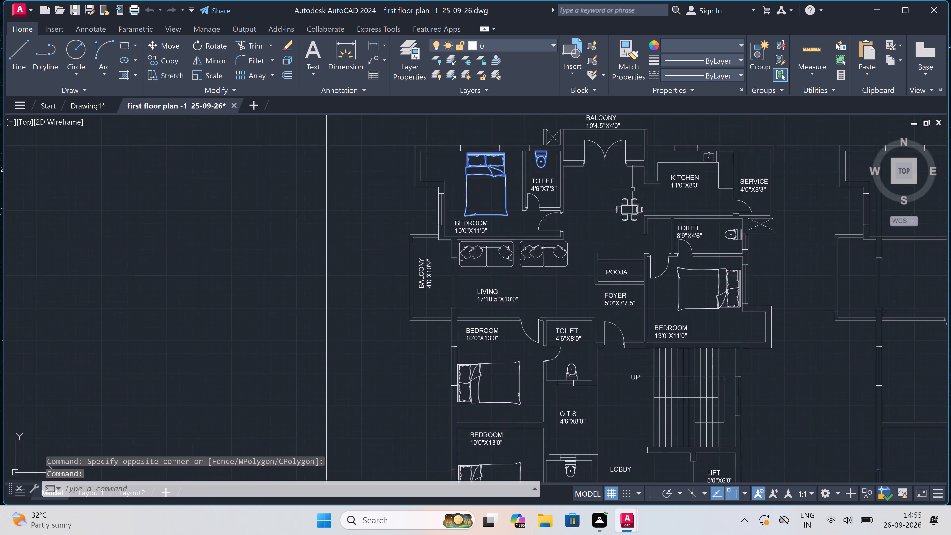
left_click(661, 209)
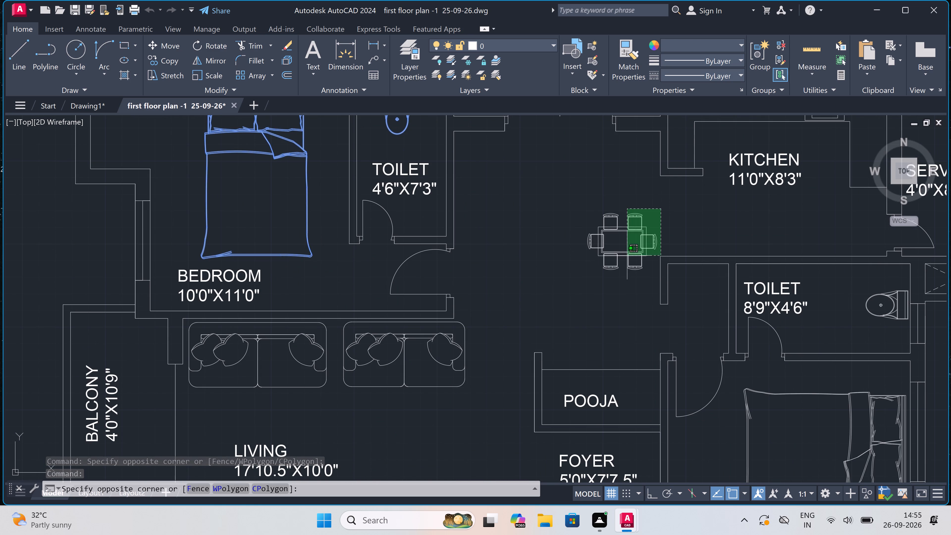
left_click(574, 250)
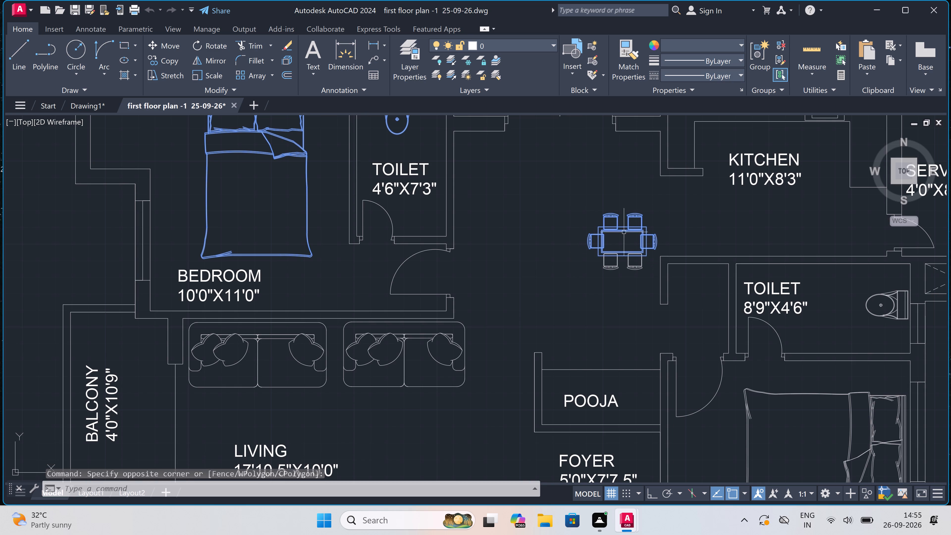
left_click_drag(653, 227, 652, 229)
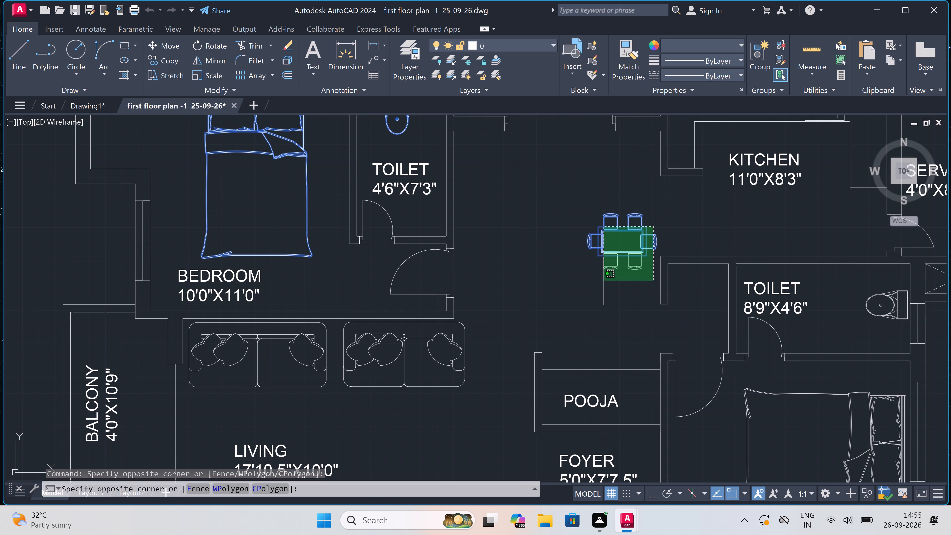
left_click(587, 277)
scroll(572, 237, "down", 3)
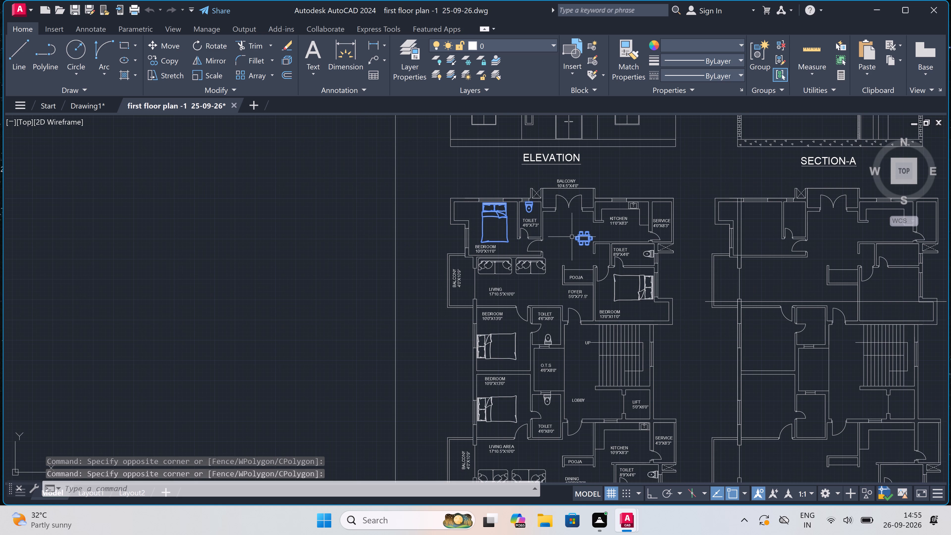
scroll(572, 237, "down", 1)
scroll(549, 300, "up", 1)
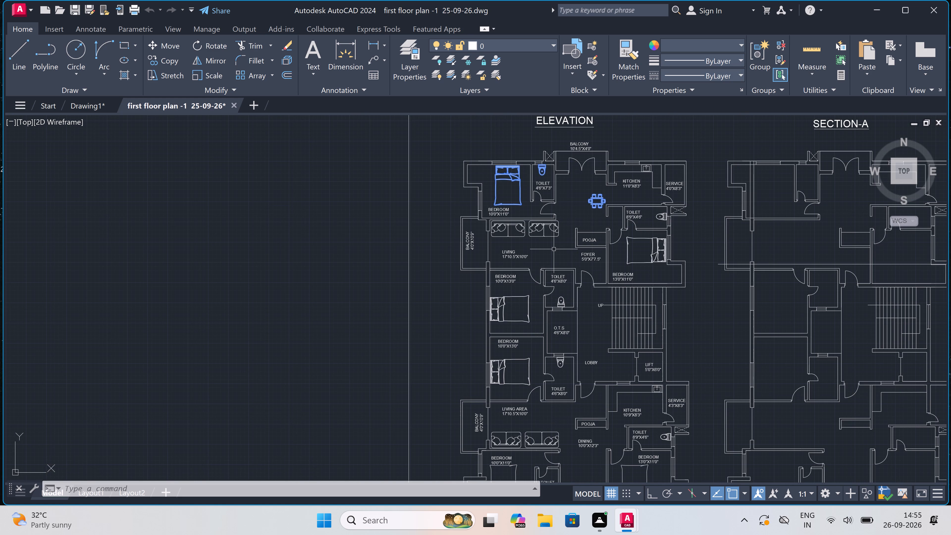
key("ctrl+c")
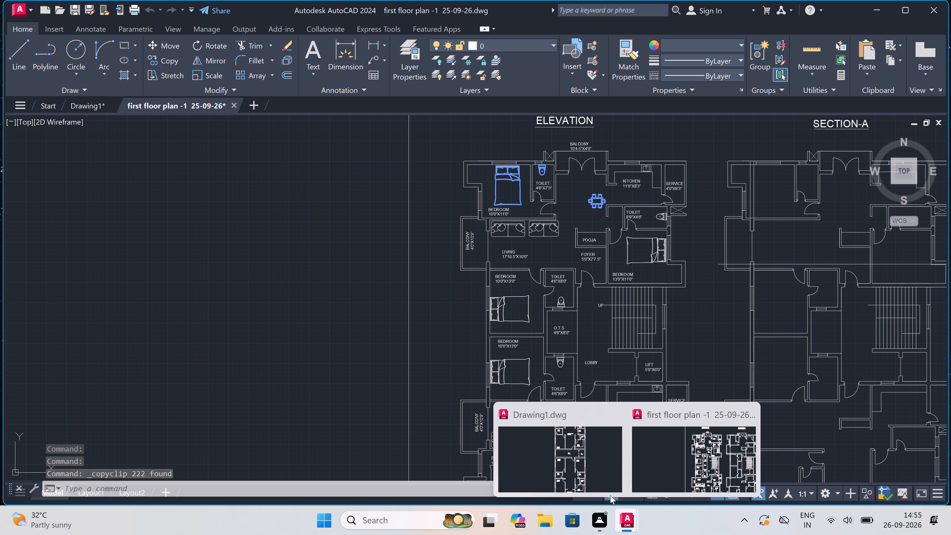
Switch to Drawing1.dwg and paste the copied bed, WC and dining set in the empty area west of the floor plan.
left_click(581, 446)
key("ctrl+v")
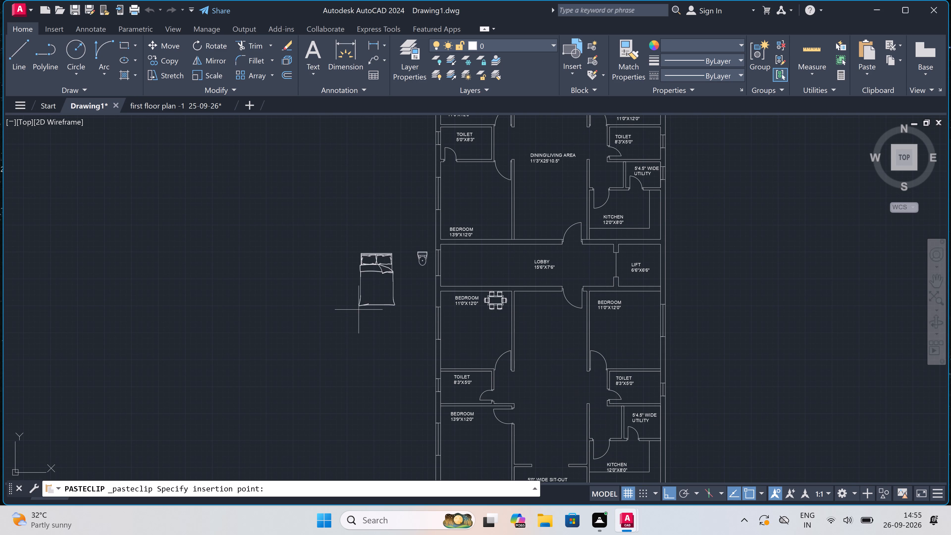
left_click(261, 297)
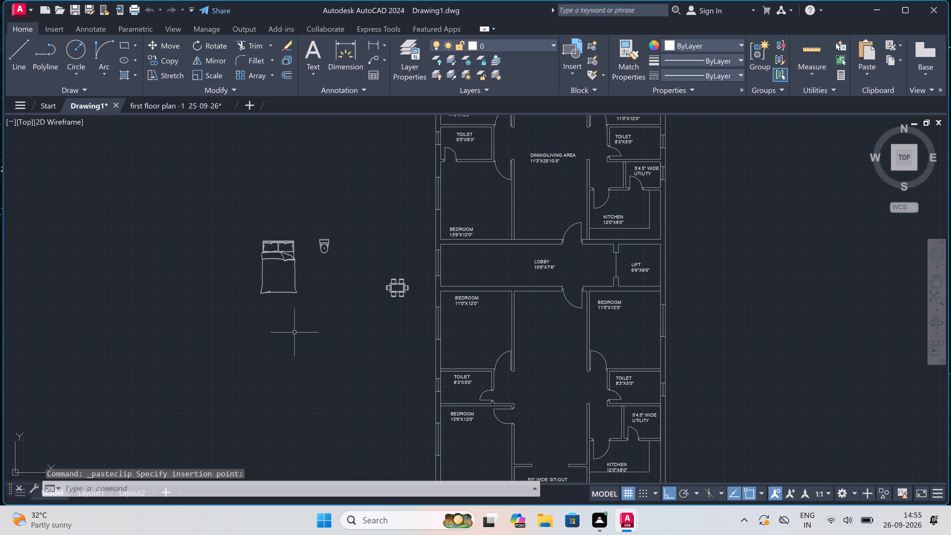
Copy the pasted bed into the northern unit's northwest 11'0"X12'0" bedroom, with its headboard against the north window wall.
scroll(317, 348, "up", 1)
scroll(320, 348, "down", 2)
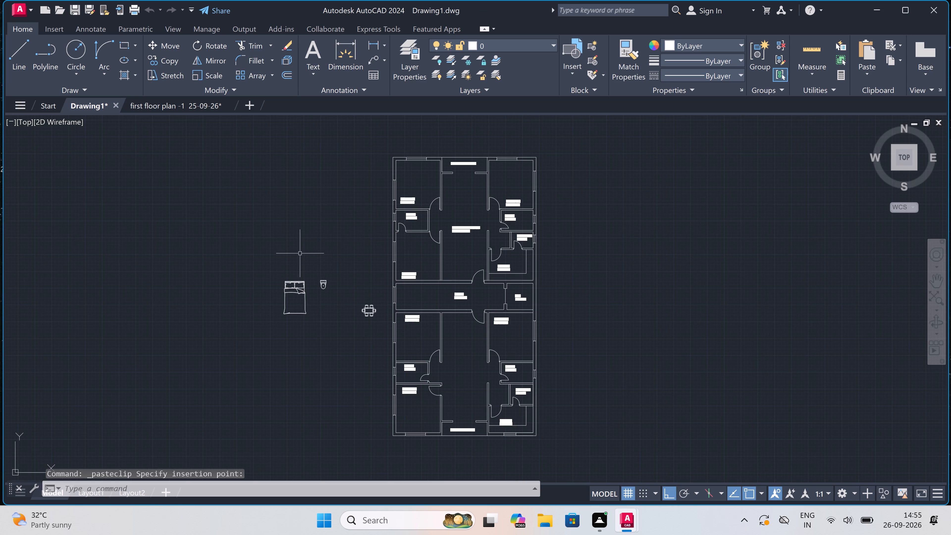
scroll(283, 224, "up", 1)
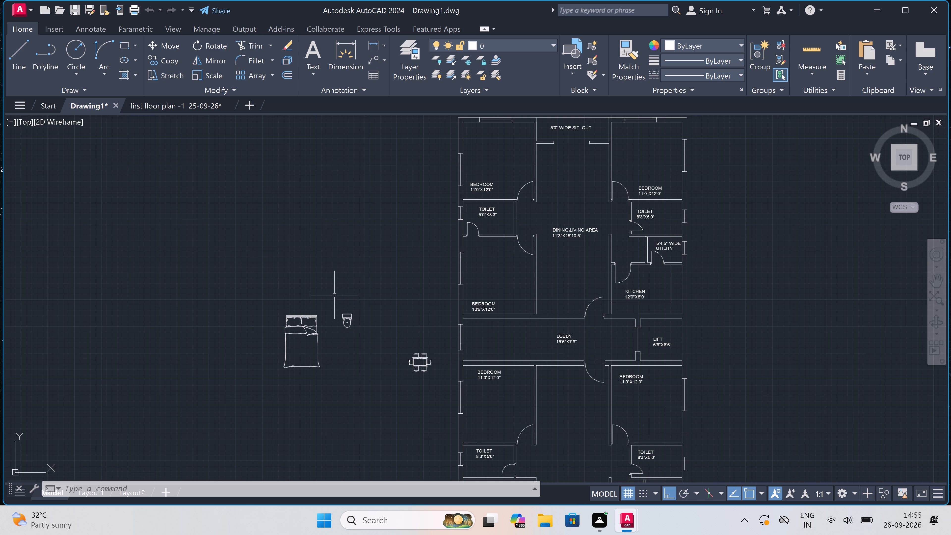
left_click_drag(334, 295, 333, 297)
left_click(219, 426)
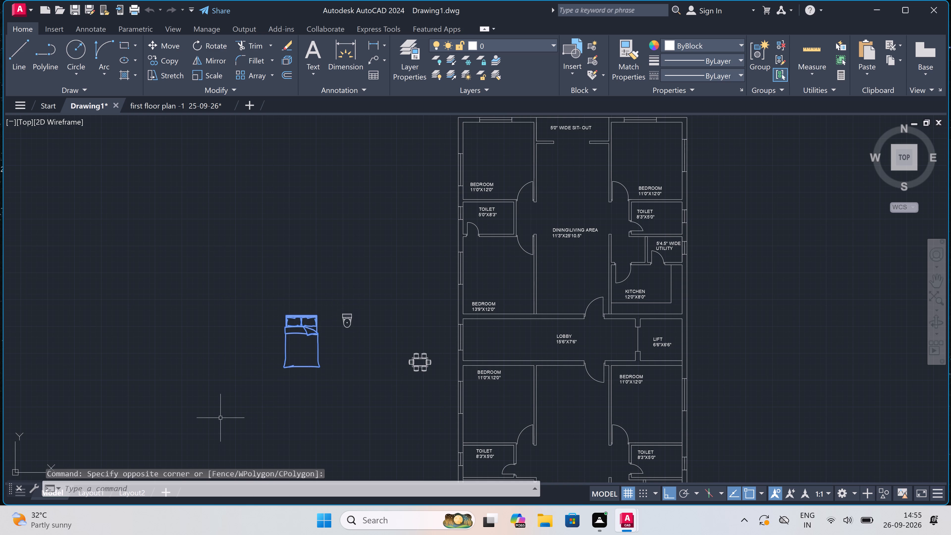
left_click(168, 58)
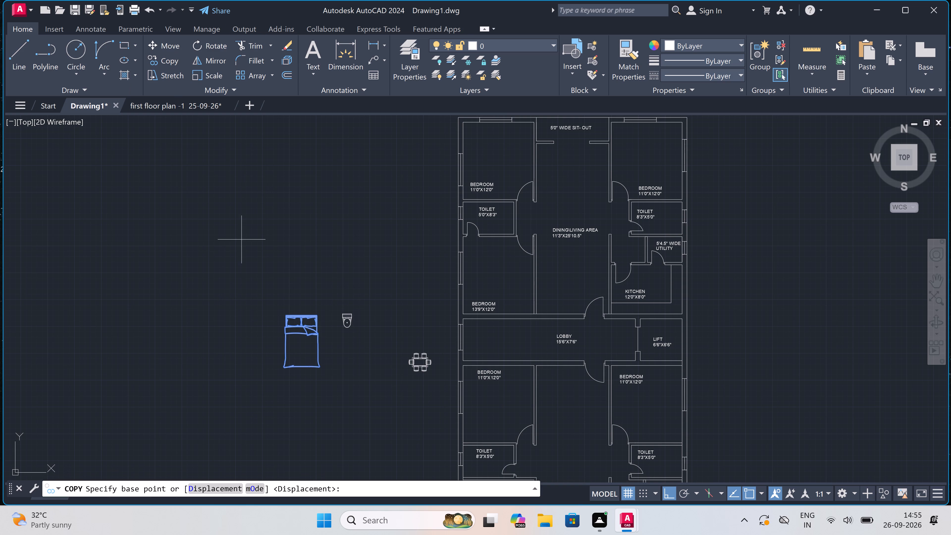
left_click(298, 323)
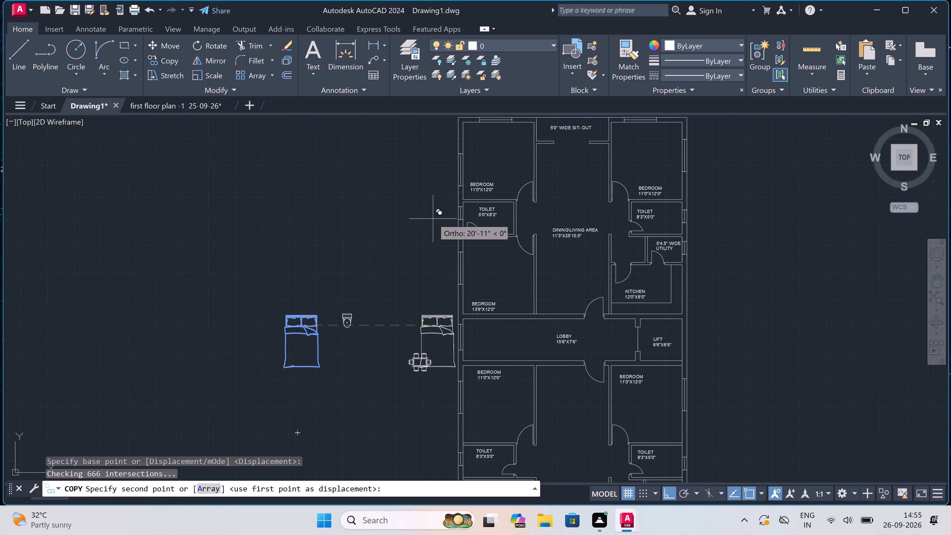
key("F8")
scroll(492, 134, "up", 2)
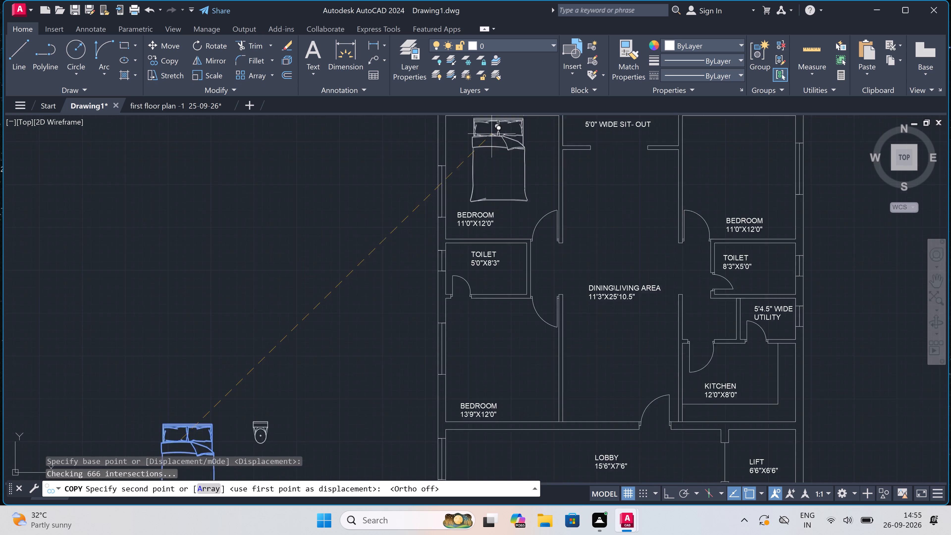
scroll(494, 387, "down", 2)
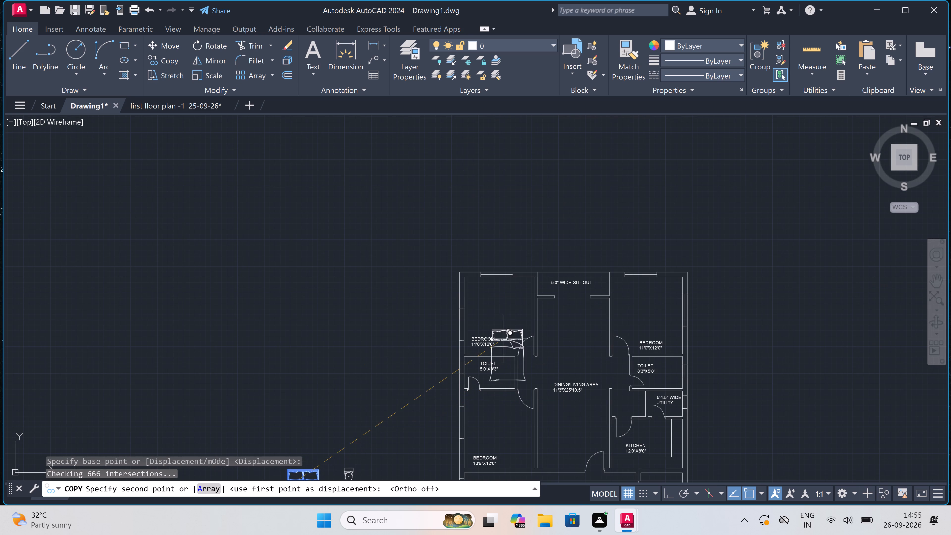
scroll(481, 280, "up", 2)
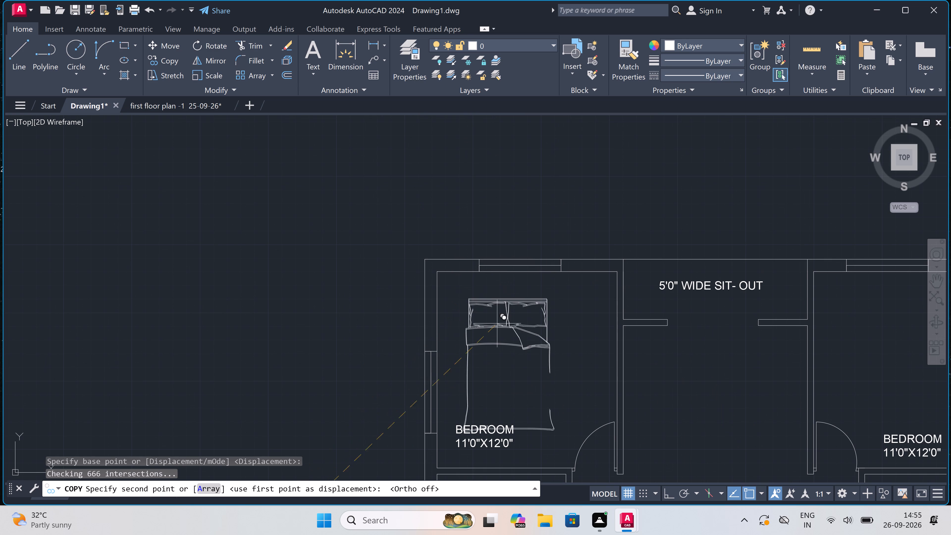
left_click(503, 300)
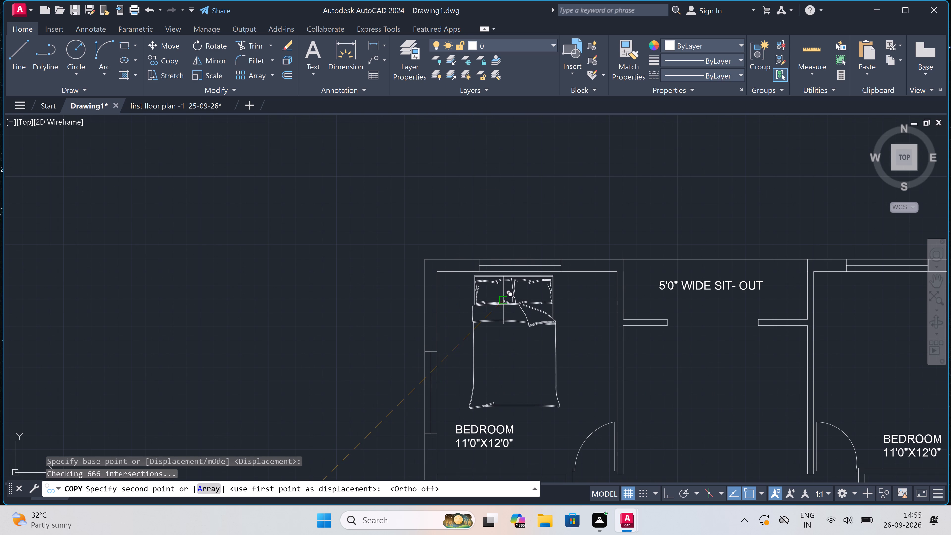
Place another copy of the bed in the northern unit's northeast 11'0"X12'0" bedroom, with its headboard near the north wall.
scroll(474, 311, "down", 3)
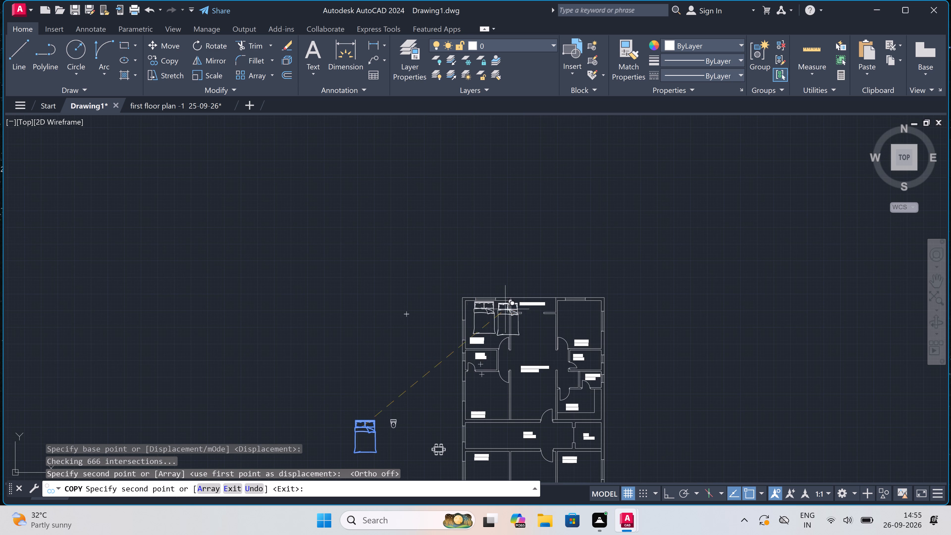
scroll(573, 314, "up", 3)
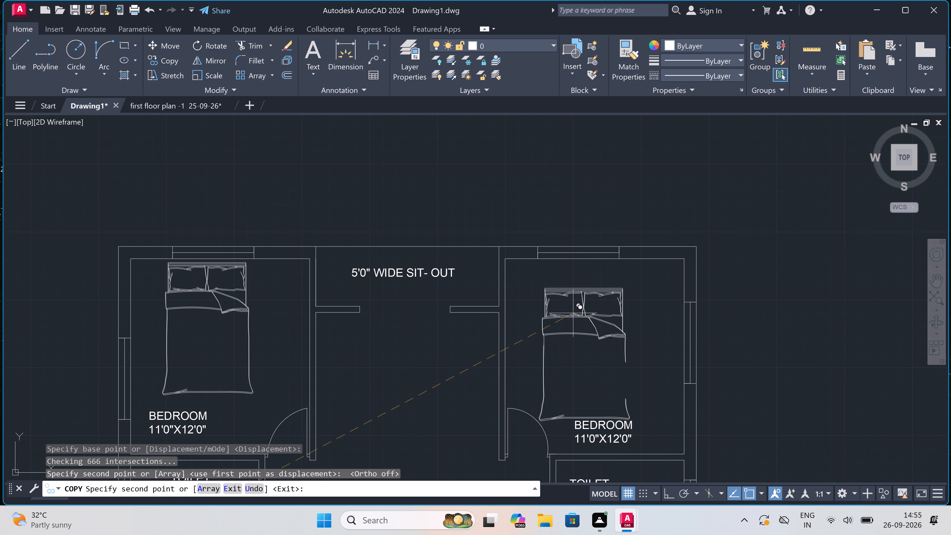
left_click(589, 289)
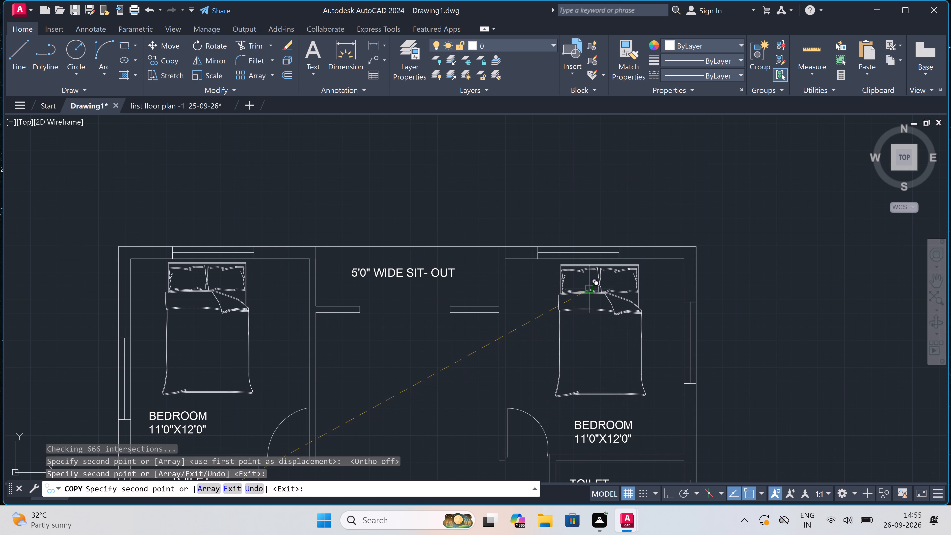
scroll(568, 261, "down", 6)
scroll(562, 298, "up", 2)
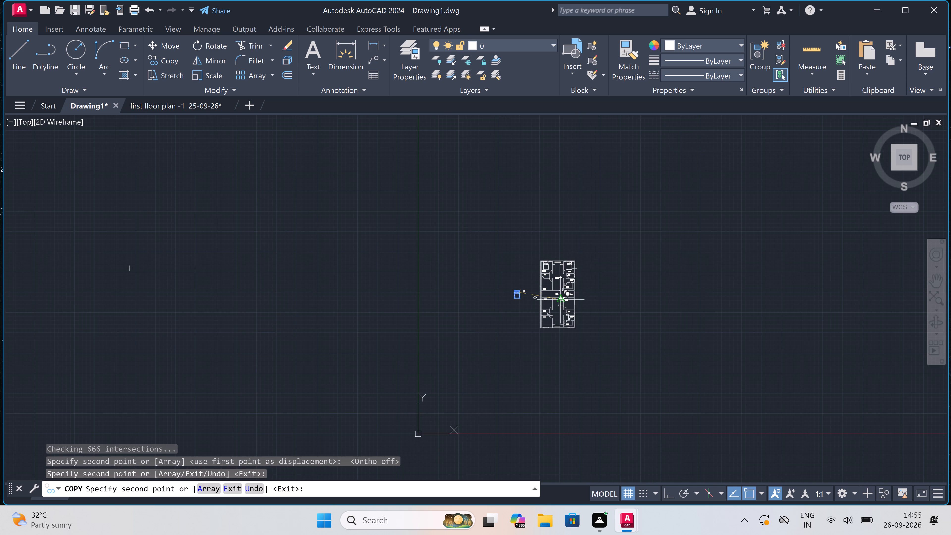
scroll(562, 298, "up", 2)
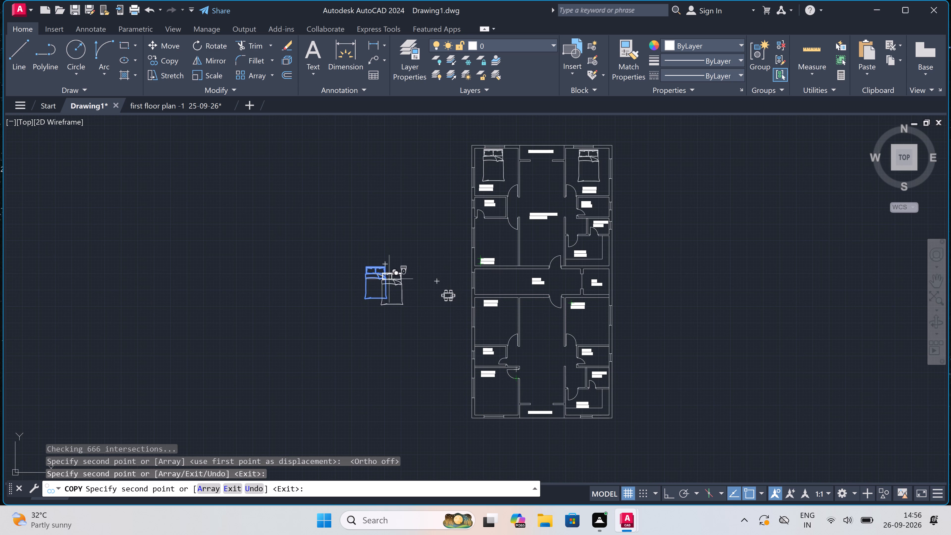
scroll(383, 267, "up", 1)
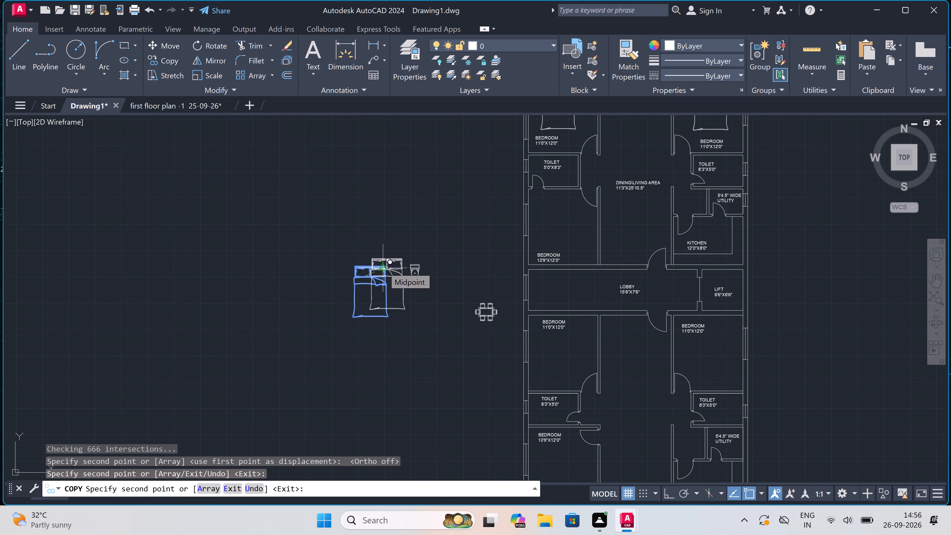
key("Escape")
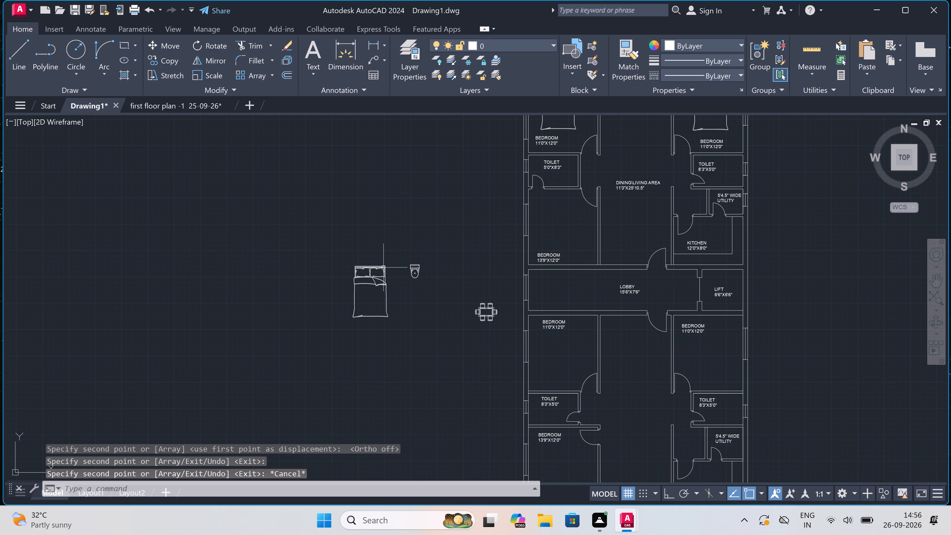
Rotate the spare bed outside the plan 90 degrees counterclockwise so its headboard faces west.
left_click(395, 247)
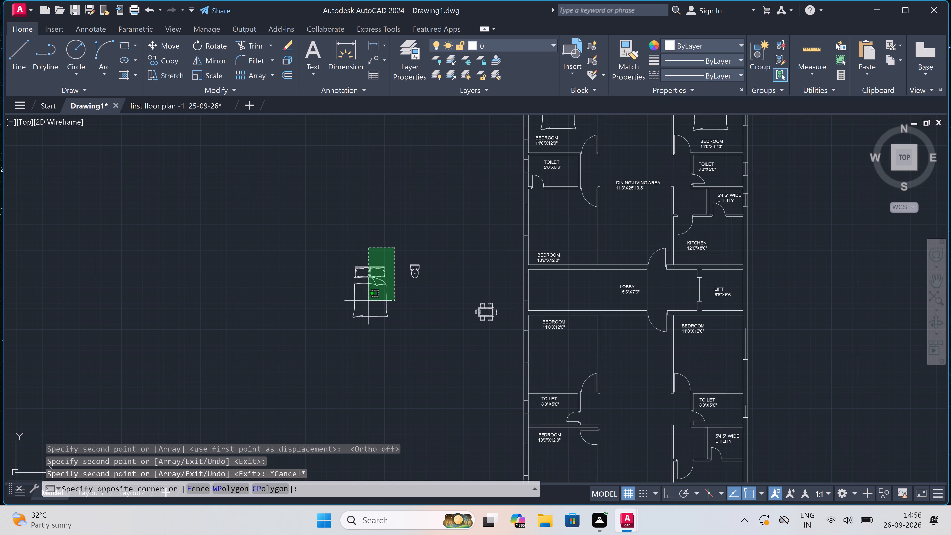
left_click(343, 321)
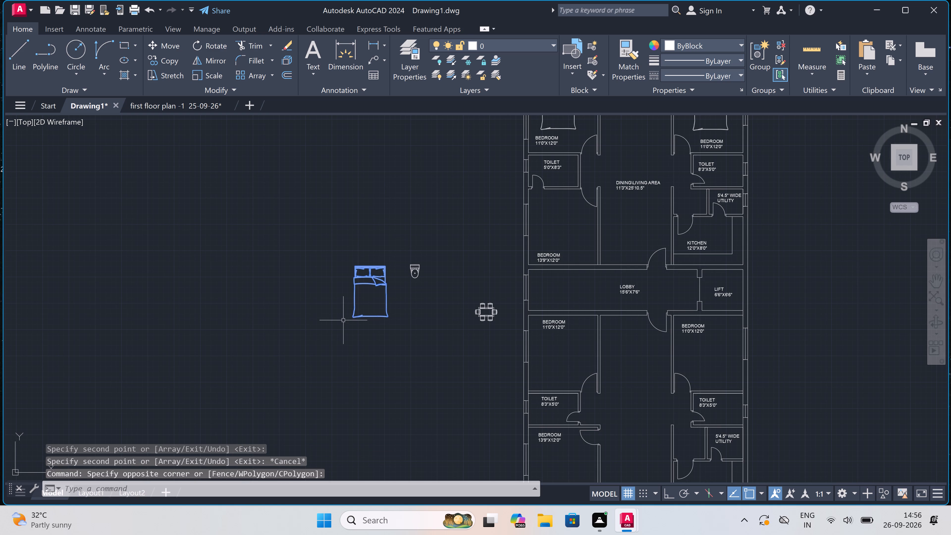
left_click(223, 41)
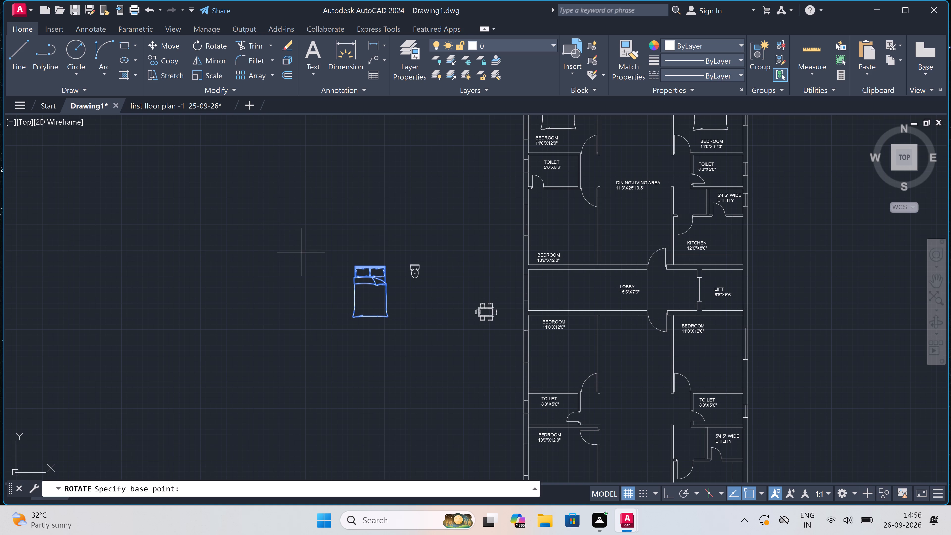
left_click(357, 288)
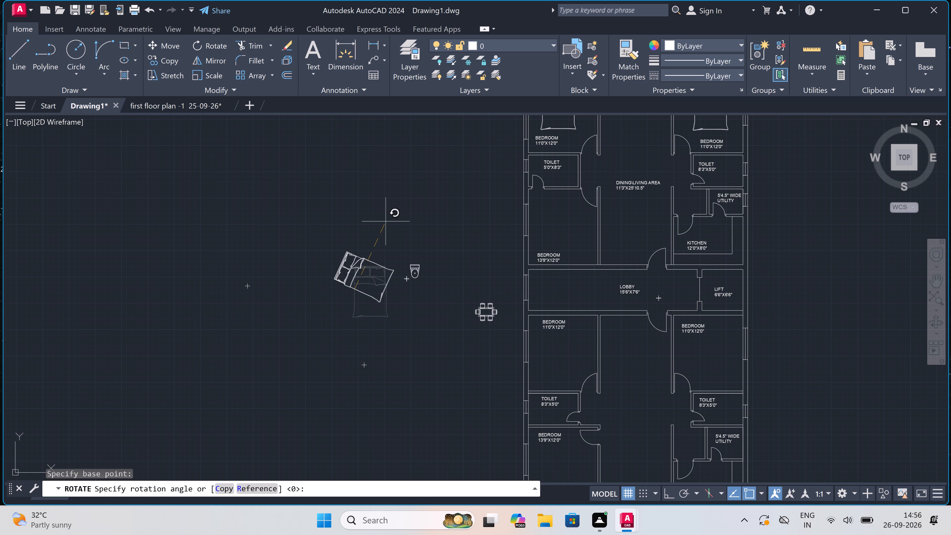
key("F8")
left_click(352, 190)
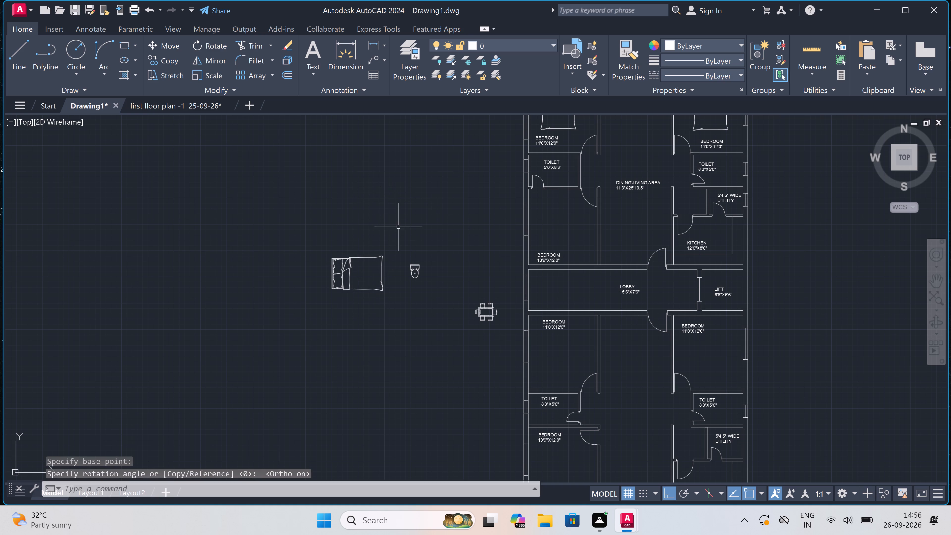
Copy the spare bed into the northern unit's 13'9"X12'0" bedroom, with its headboard against the west window wall.
left_click_drag(400, 226, 398, 231)
left_click(227, 358)
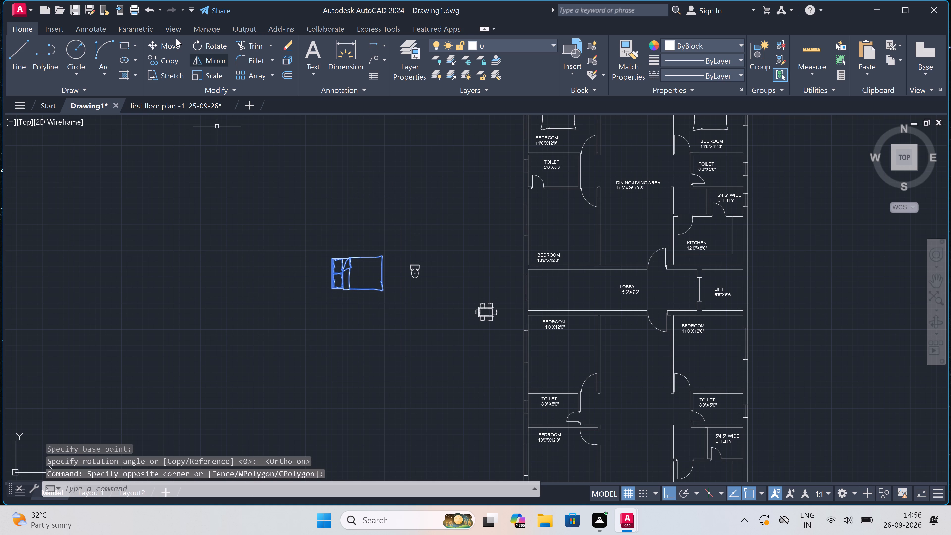
left_click(164, 61)
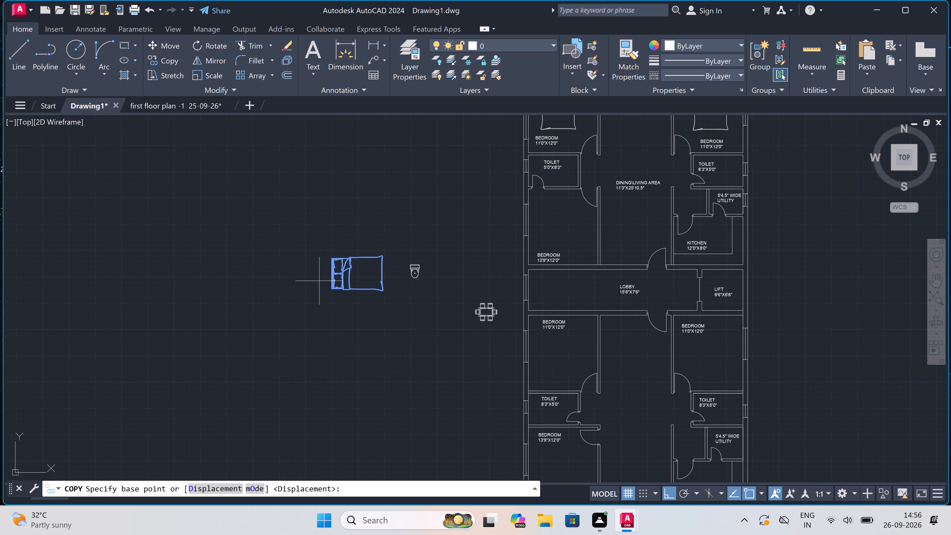
double_click(341, 271)
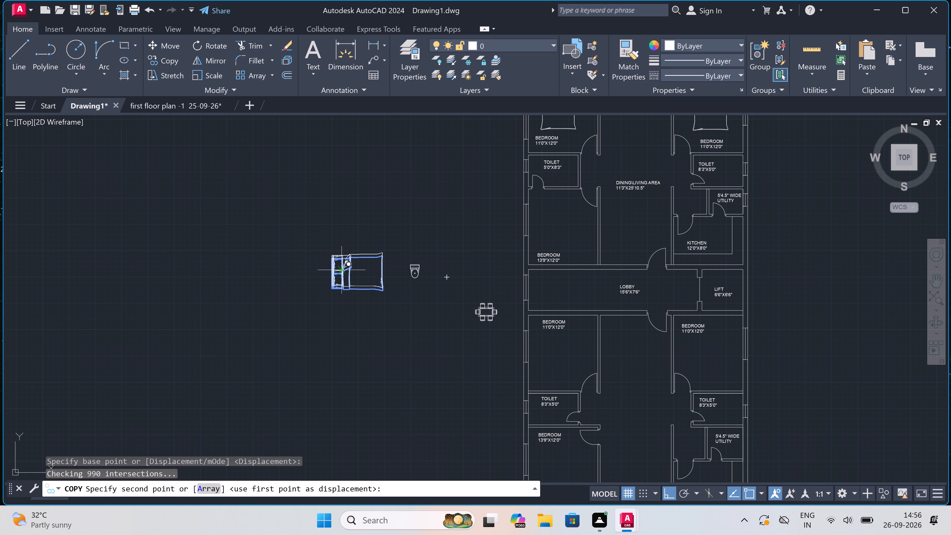
key("F8")
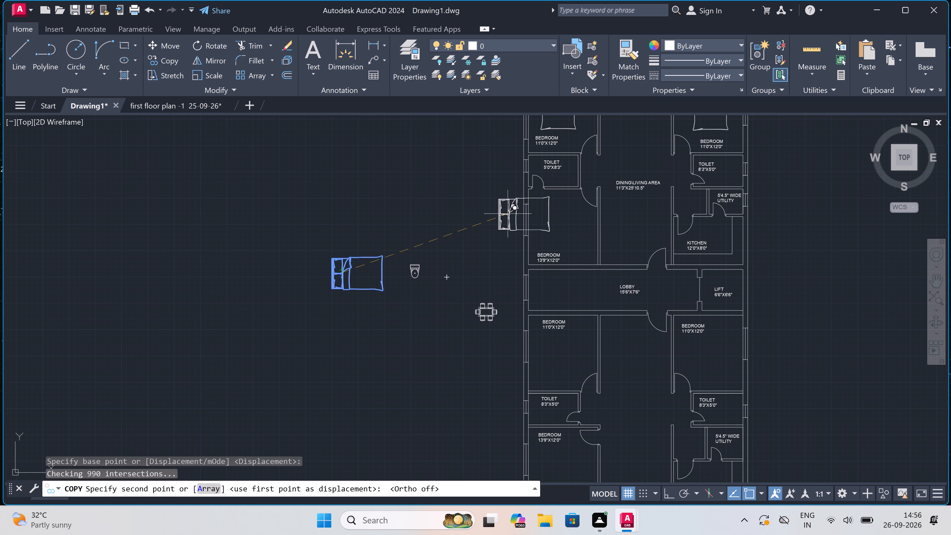
scroll(543, 216, "up", 2)
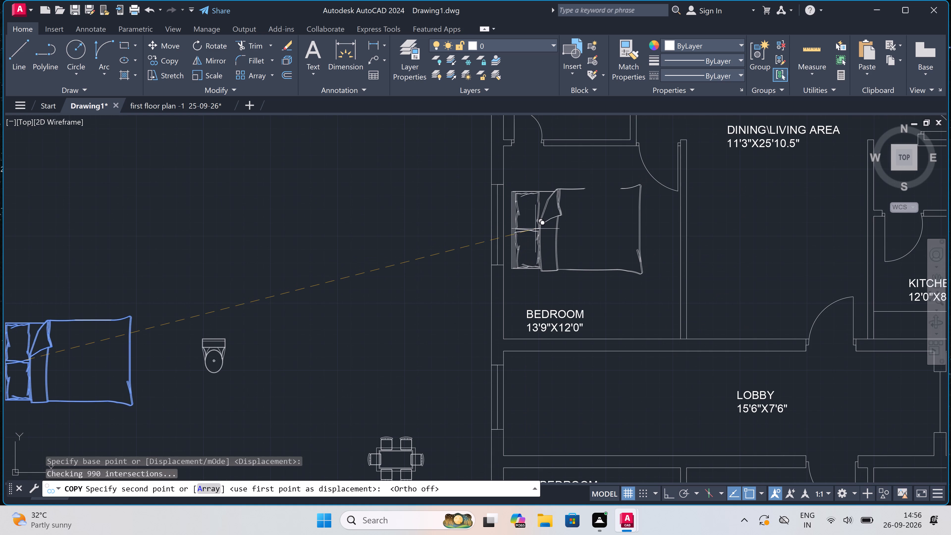
left_click(534, 229)
Place another copy of the bed in the southern unit's northwest 11'0"X12'0" bedroom, with its headboard at the west window.
scroll(387, 270, "down", 3)
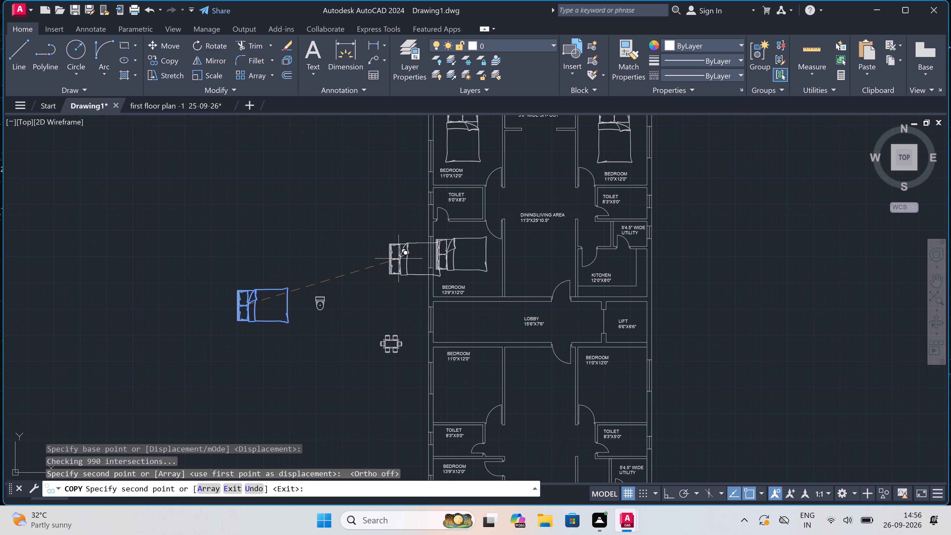
scroll(434, 356, "up", 2)
scroll(449, 338, "down", 2)
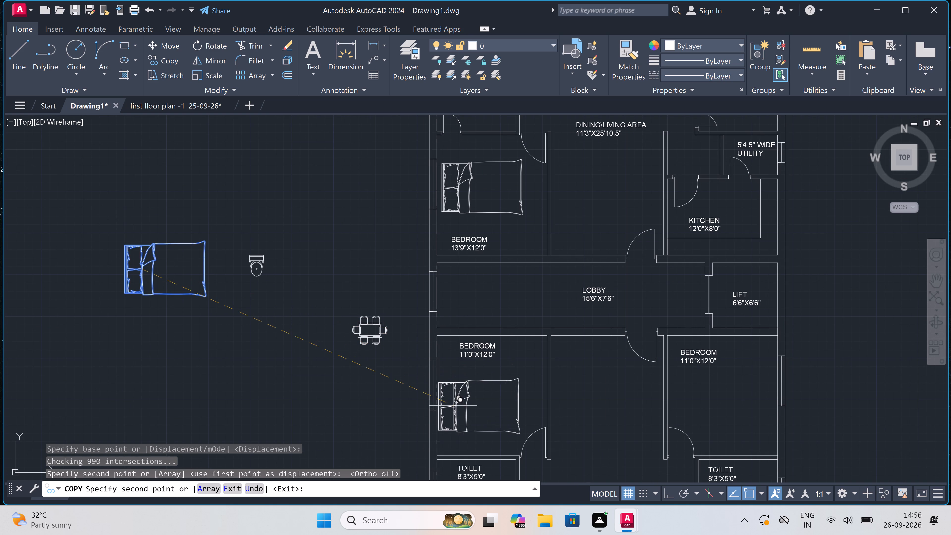
scroll(457, 410, "up", 2)
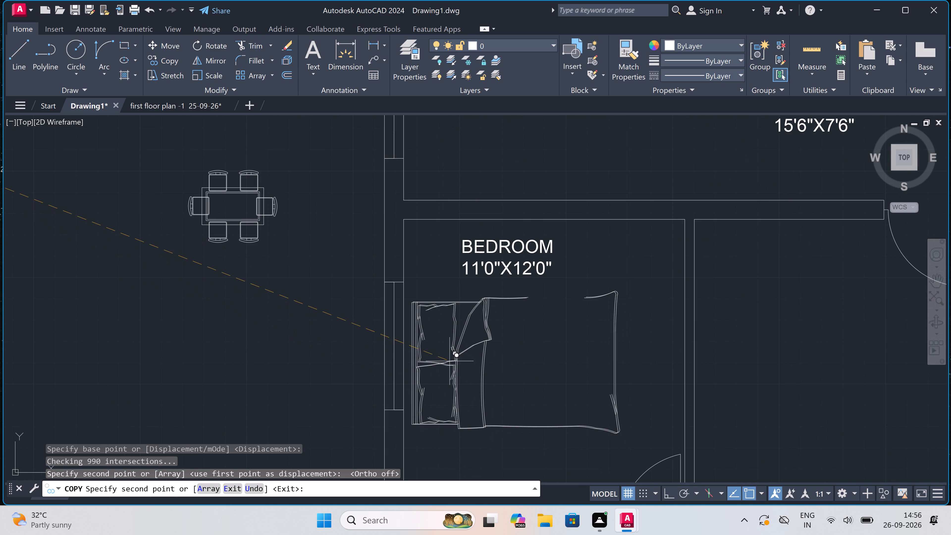
left_click(448, 361)
Place another copy of the bed in the southern unit's 13'9"X12'0" bedroom, headboard at the west window, and end the copying.
scroll(489, 277, "down", 4)
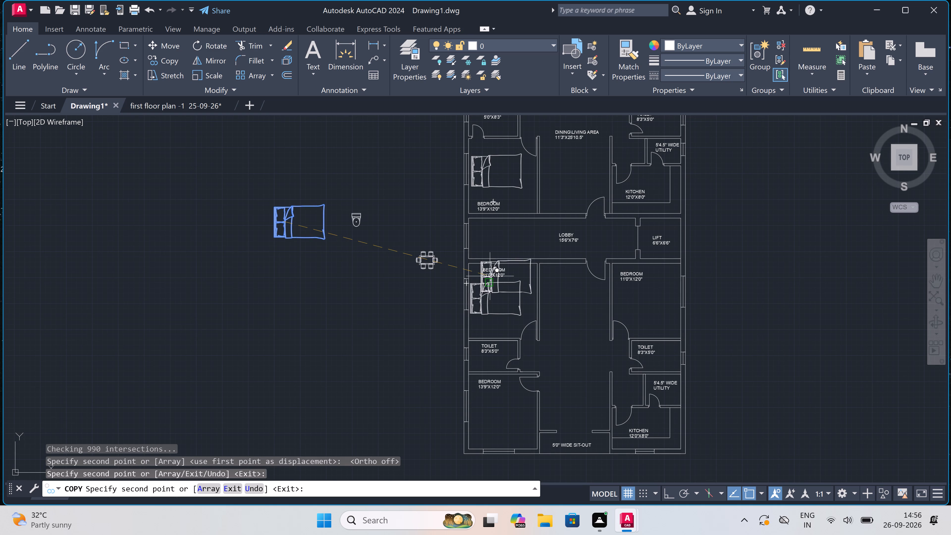
scroll(477, 441, "up", 3)
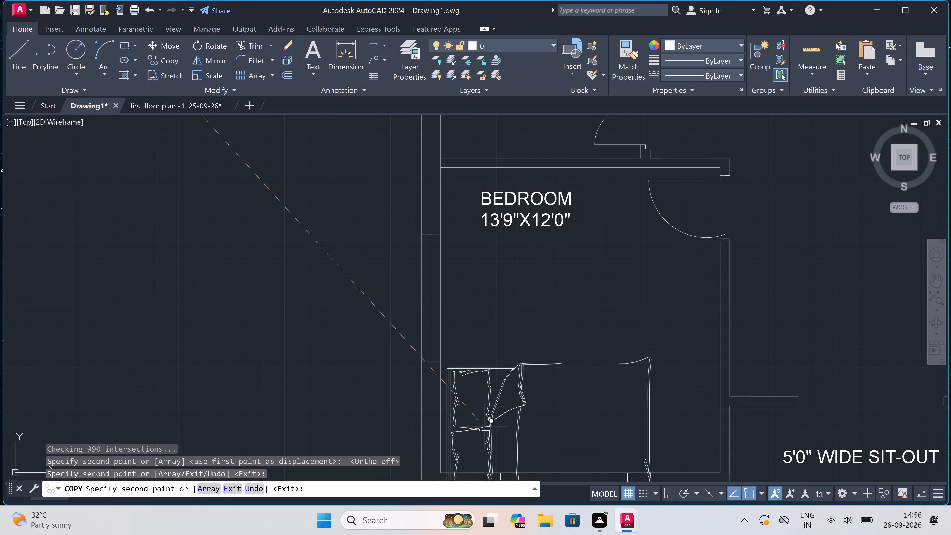
left_click(484, 322)
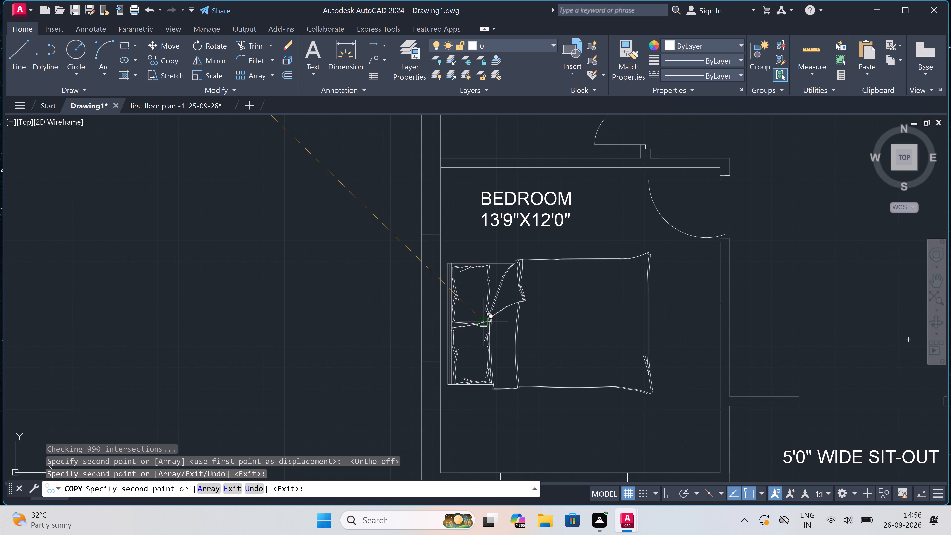
scroll(484, 338, "down", 3)
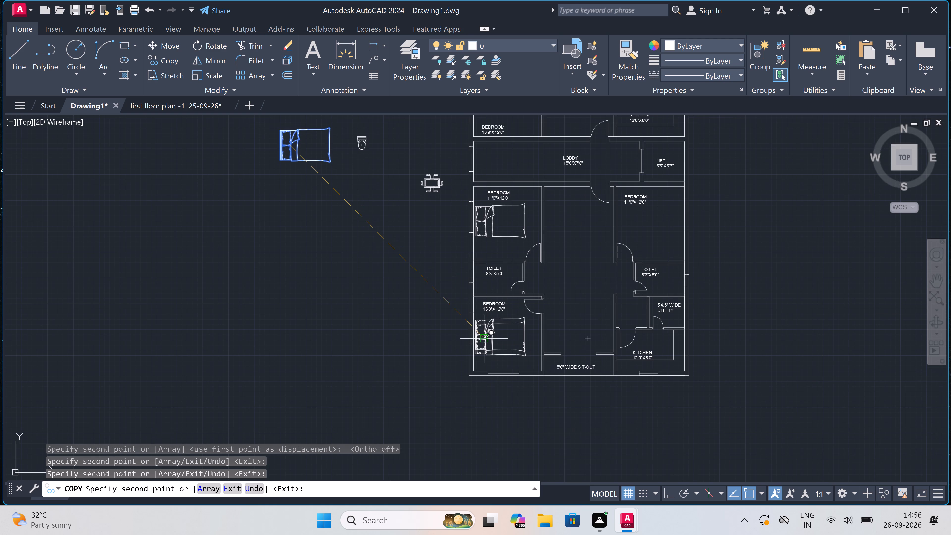
scroll(484, 338, "down", 2)
scroll(406, 249, "up", 2)
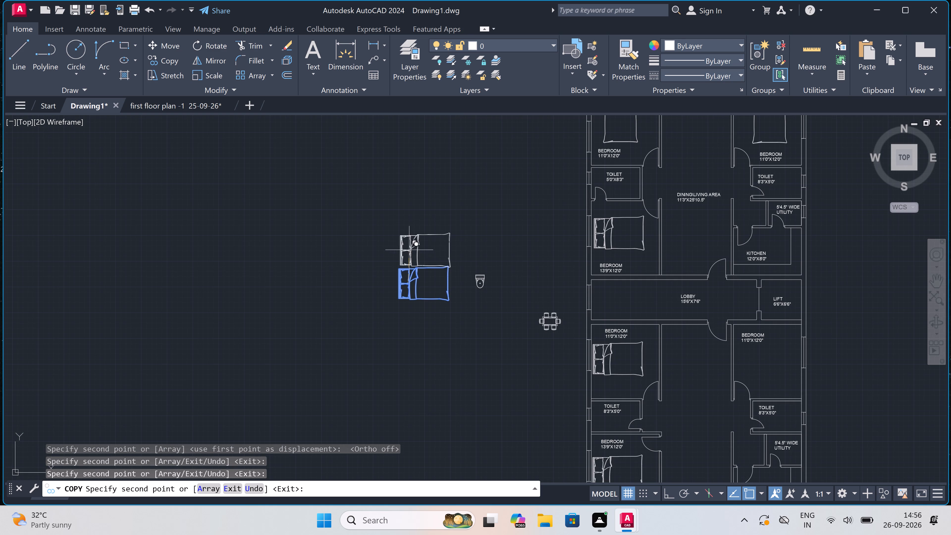
key("Escape")
Rotate the spare bed outside the plan 180 degrees so its headboard faces east.
scroll(431, 276, "up", 1)
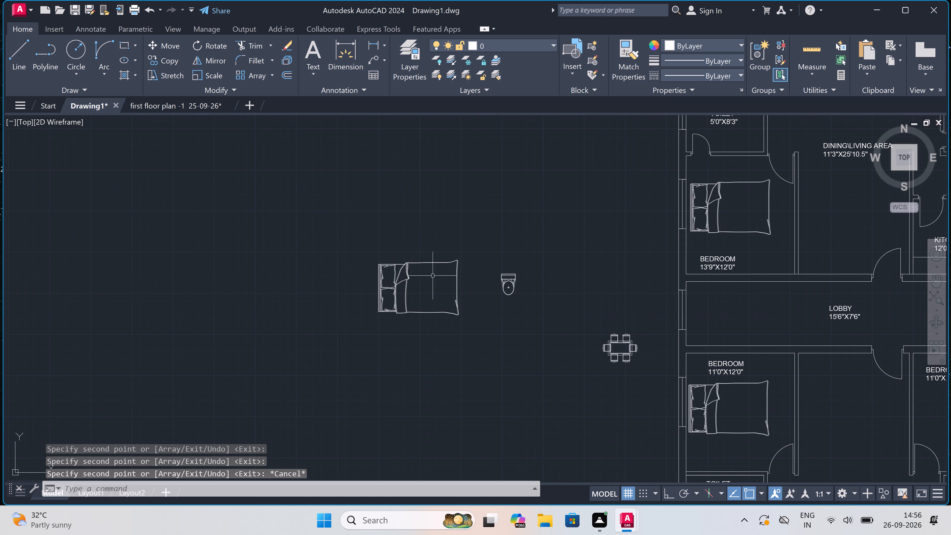
left_click(484, 237)
left_click(293, 370)
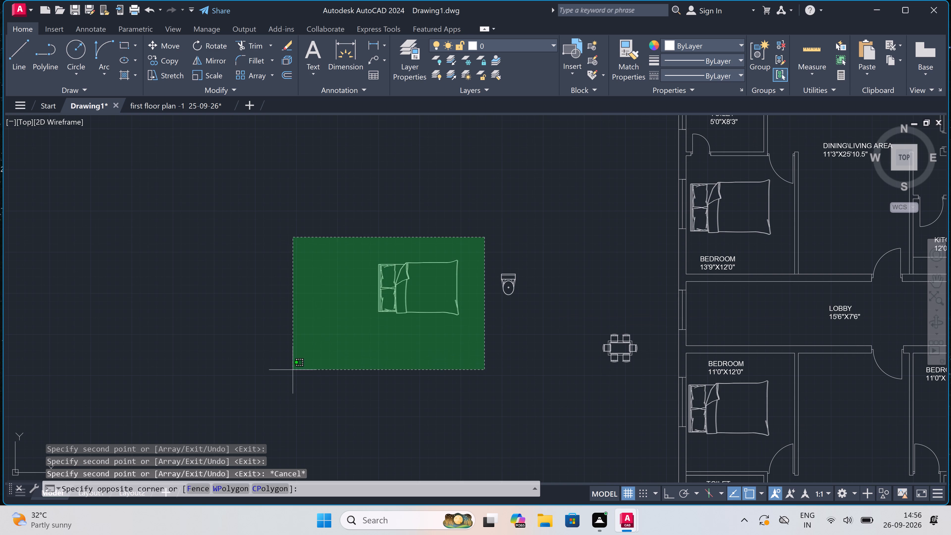
left_click(217, 43)
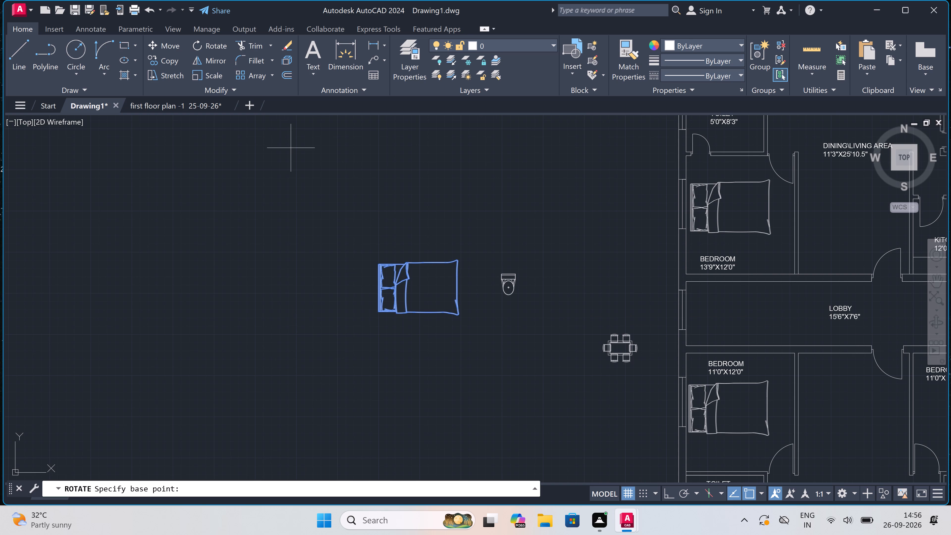
left_click(407, 274)
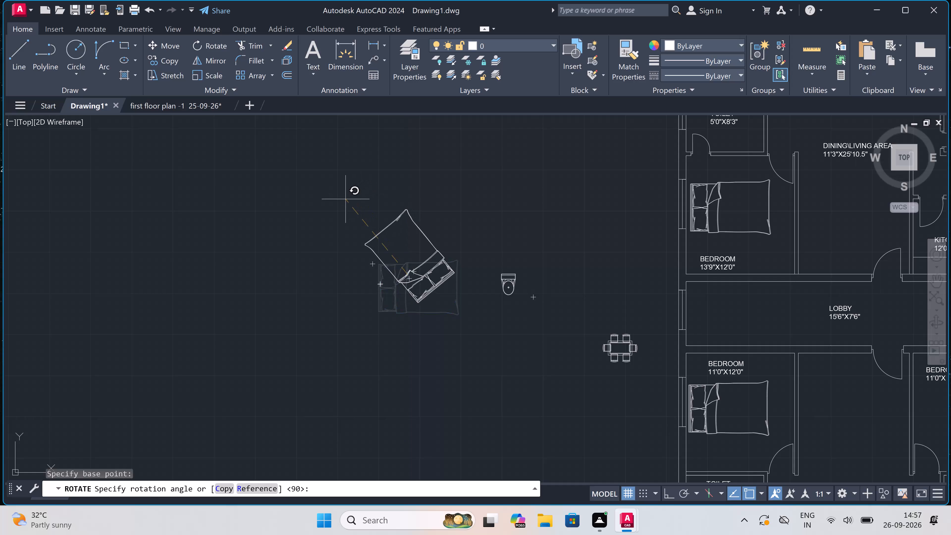
key("F8")
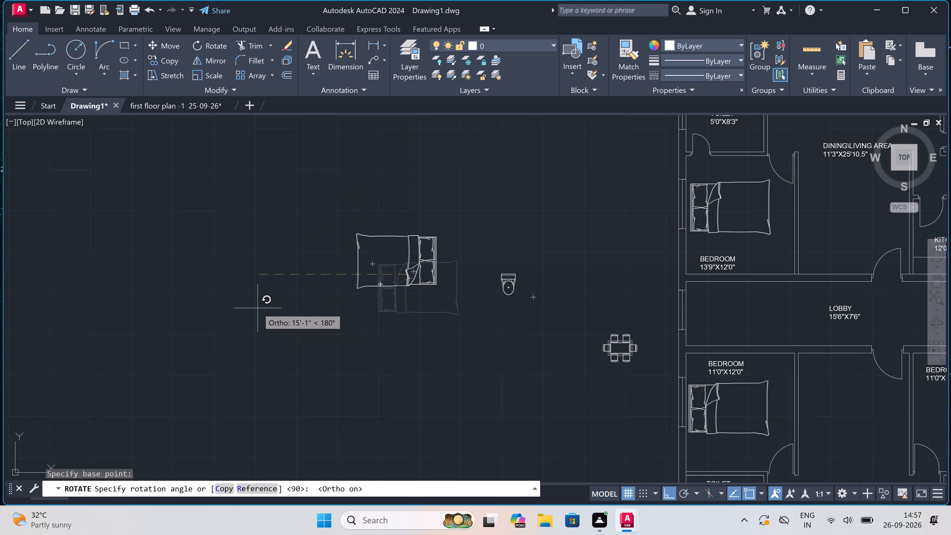
left_click(256, 305)
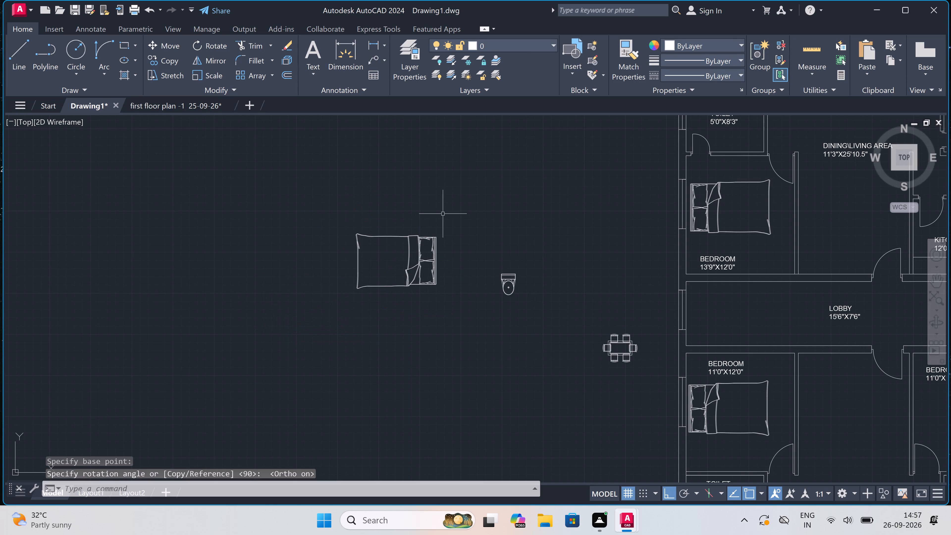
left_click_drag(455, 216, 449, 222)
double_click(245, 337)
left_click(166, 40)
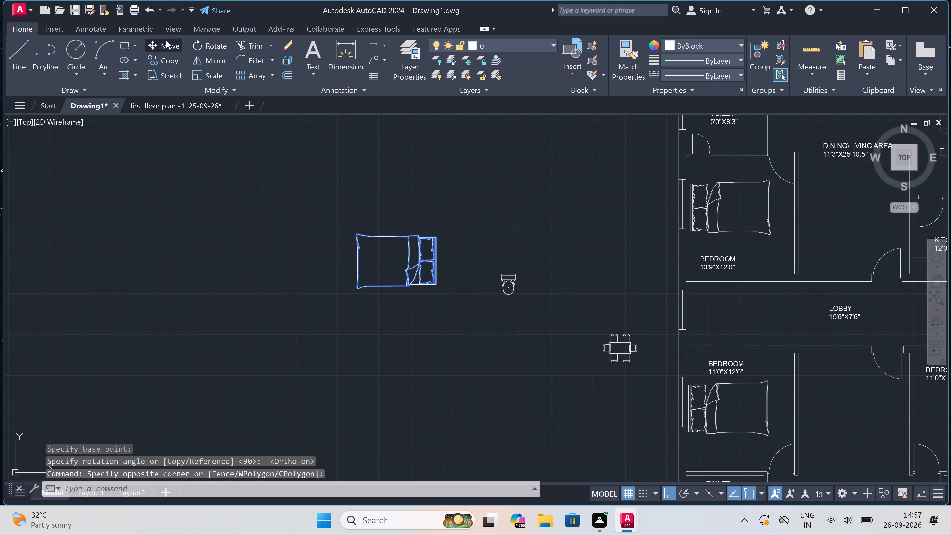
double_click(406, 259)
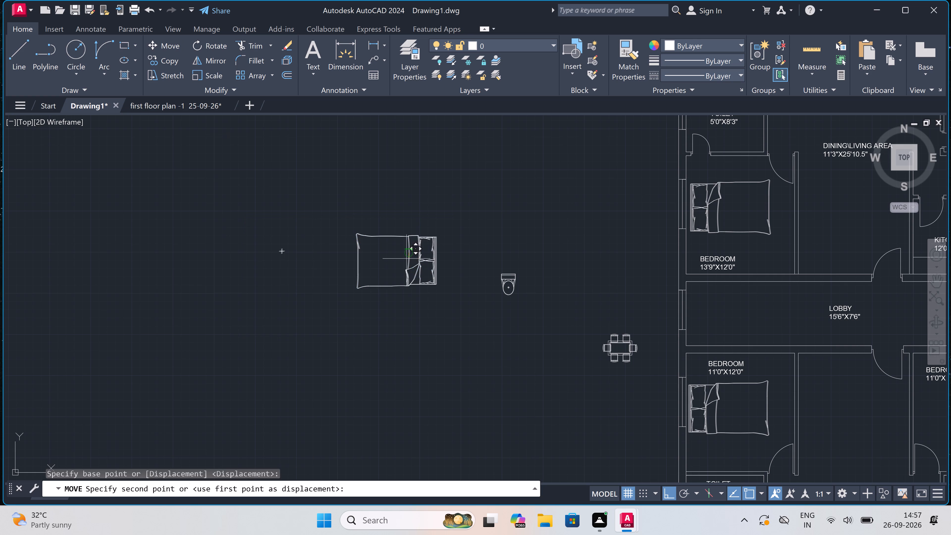
Move the spare bed into the southern unit's northeast 11'0"X12'0" bedroom, with its headboard near the east window wall.
left_click_drag(462, 221, 457, 224)
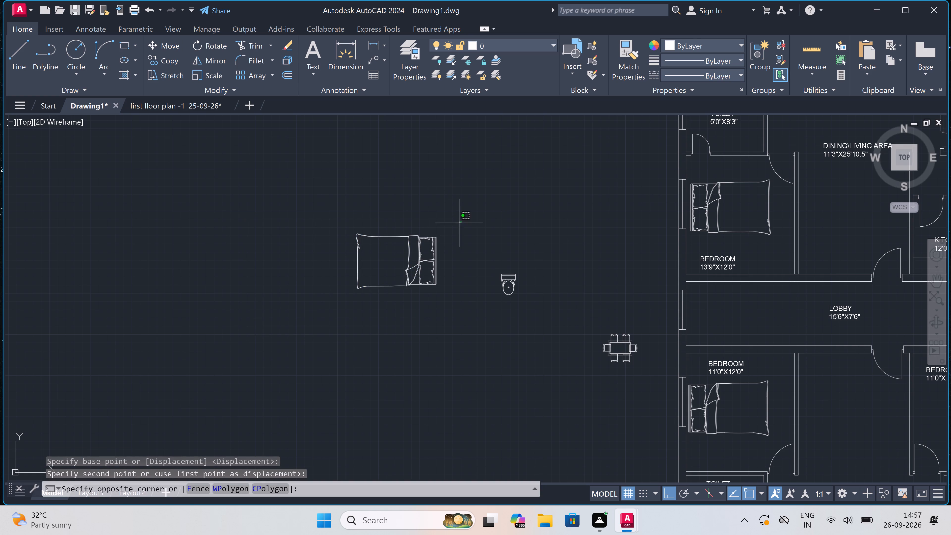
left_click(260, 296)
left_click(164, 44)
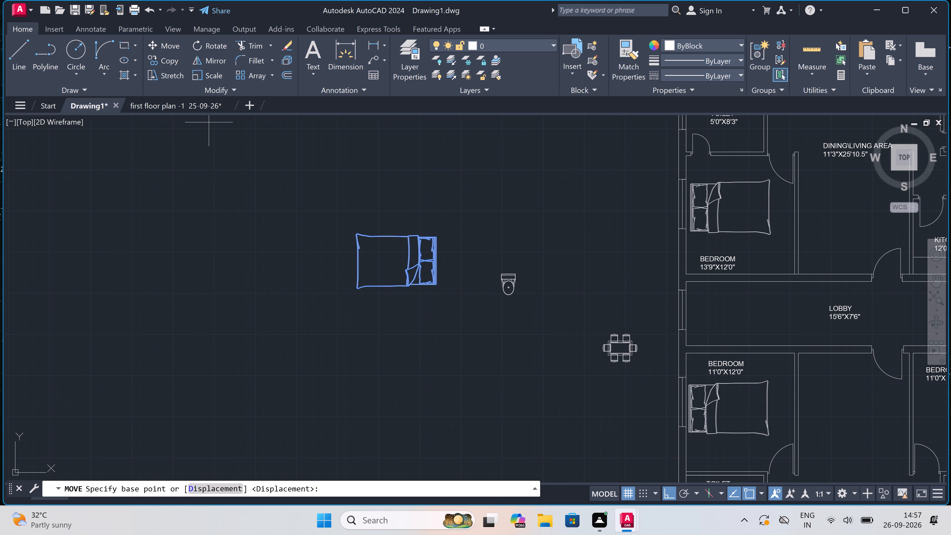
left_click_drag(404, 261, 408, 252)
key("F8")
scroll(424, 202, "down", 2)
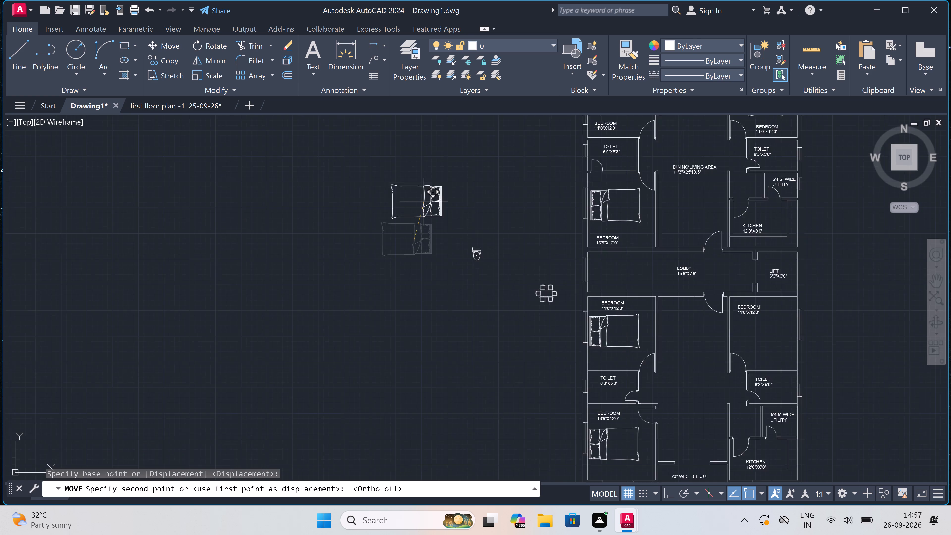
scroll(635, 290, "up", 3)
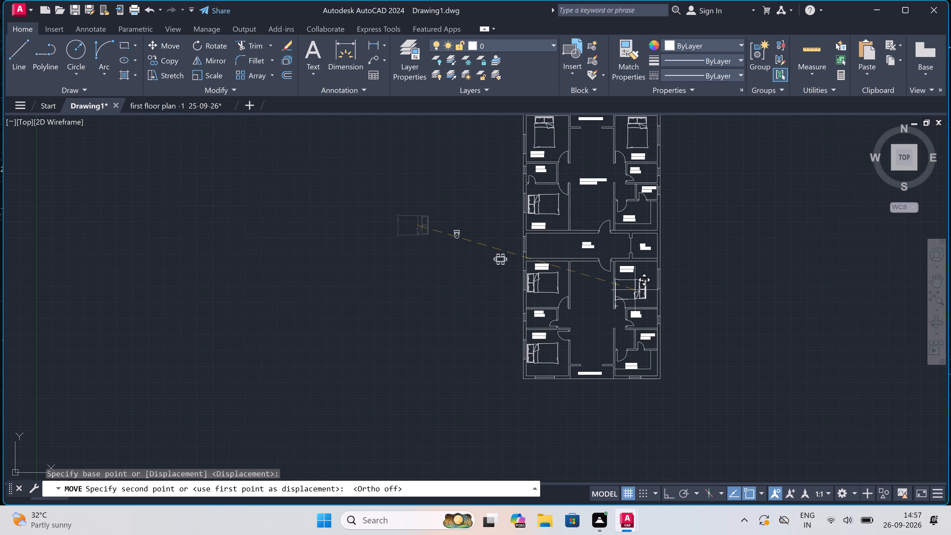
scroll(670, 266, "up", 3)
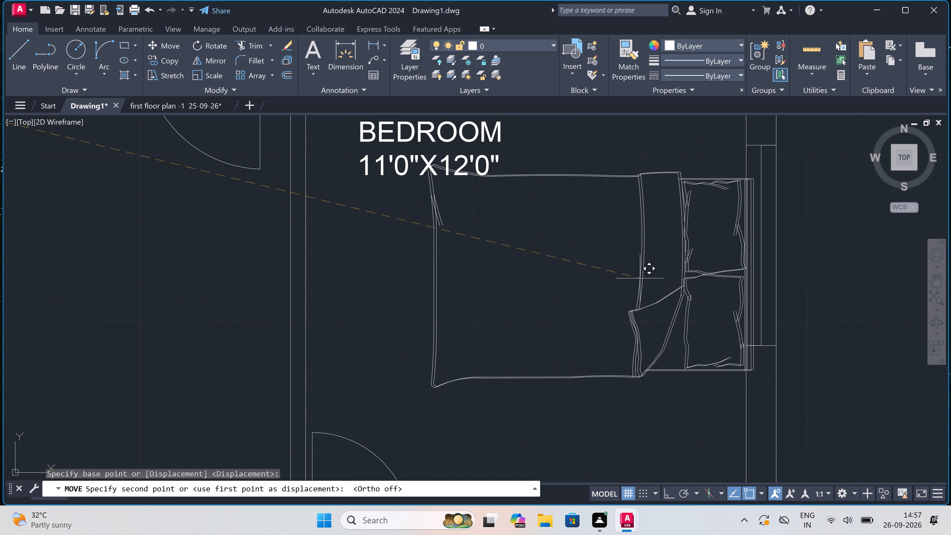
left_click(626, 286)
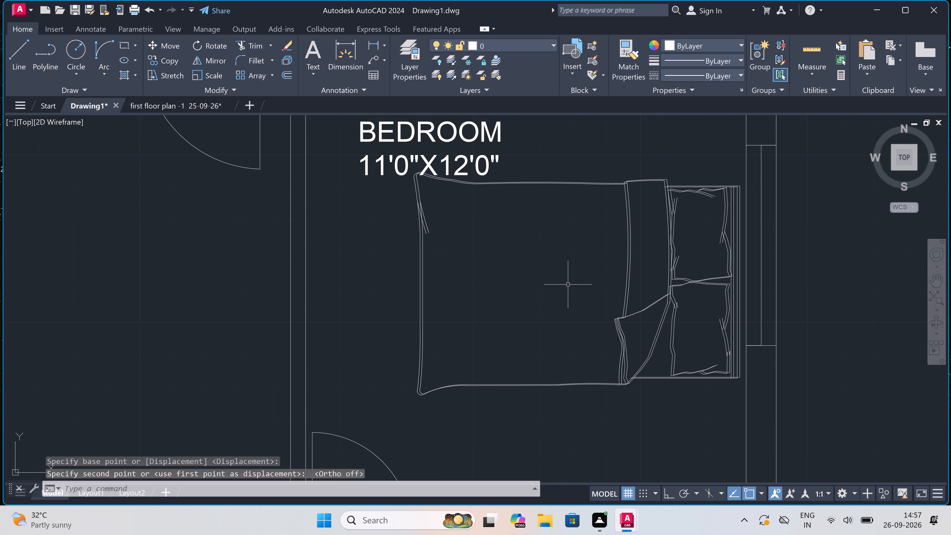
Rotate the spare WC outside the plan 90 degrees counterclockwise so its tank faces west and its bowl points east.
scroll(558, 274, "down", 3)
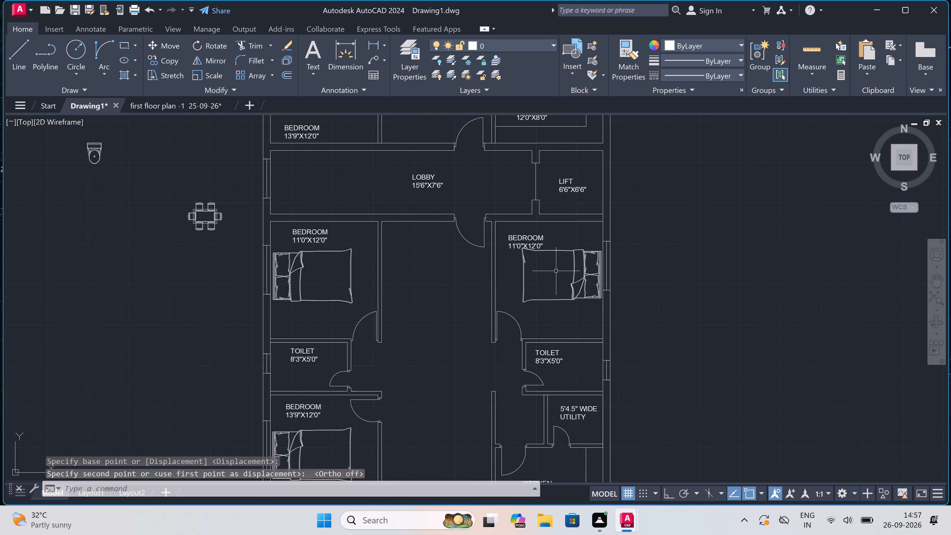
scroll(474, 262, "down", 2)
scroll(381, 266, "up", 2)
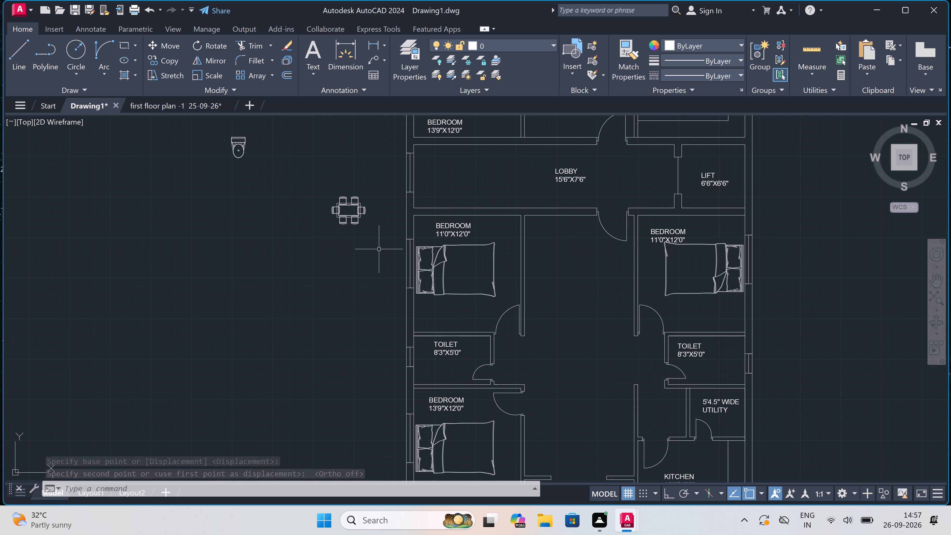
scroll(379, 249, "down", 2)
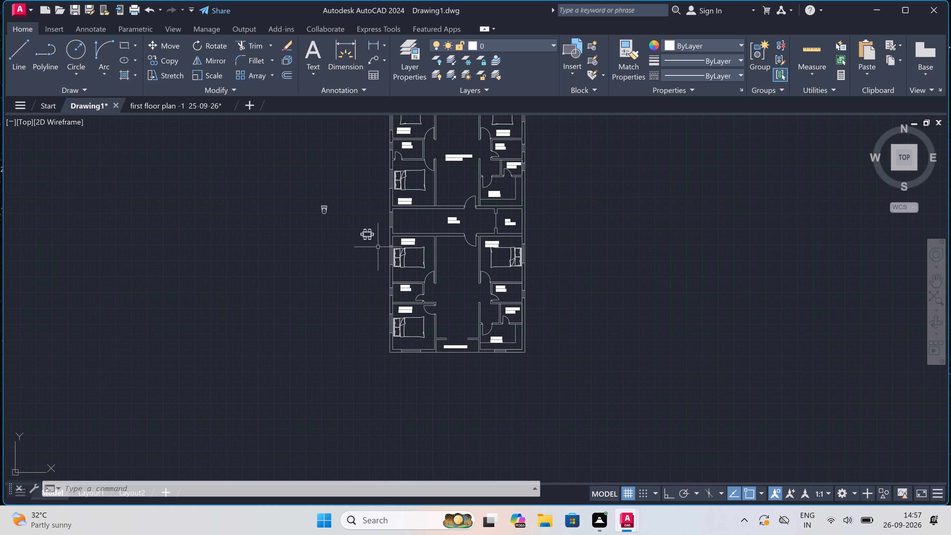
scroll(331, 184, "up", 2)
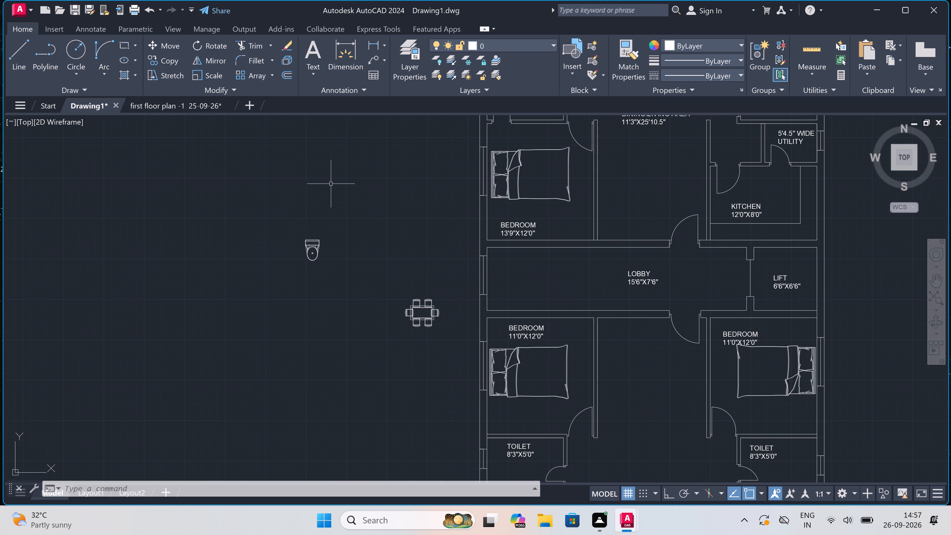
left_click(334, 196)
left_click(334, 200)
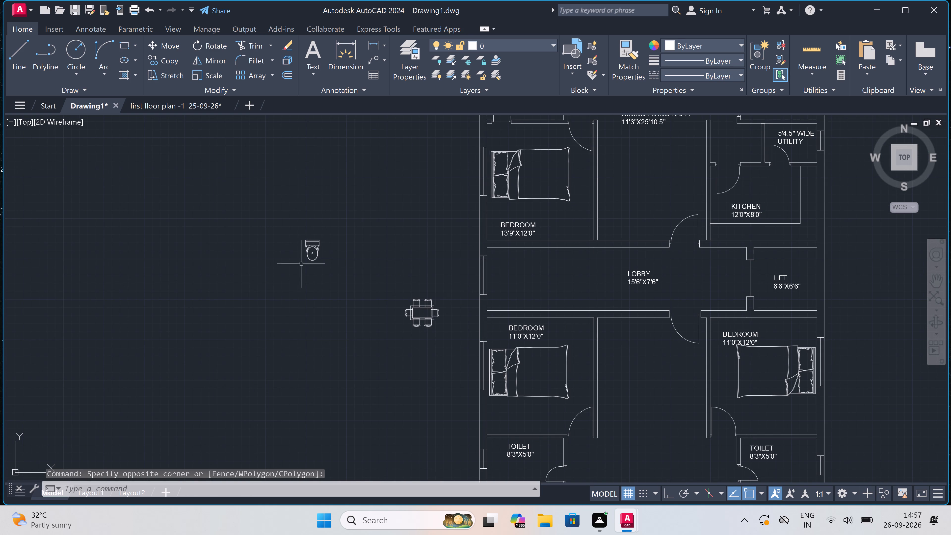
scroll(319, 235, "down", 1)
scroll(321, 234, "up", 1)
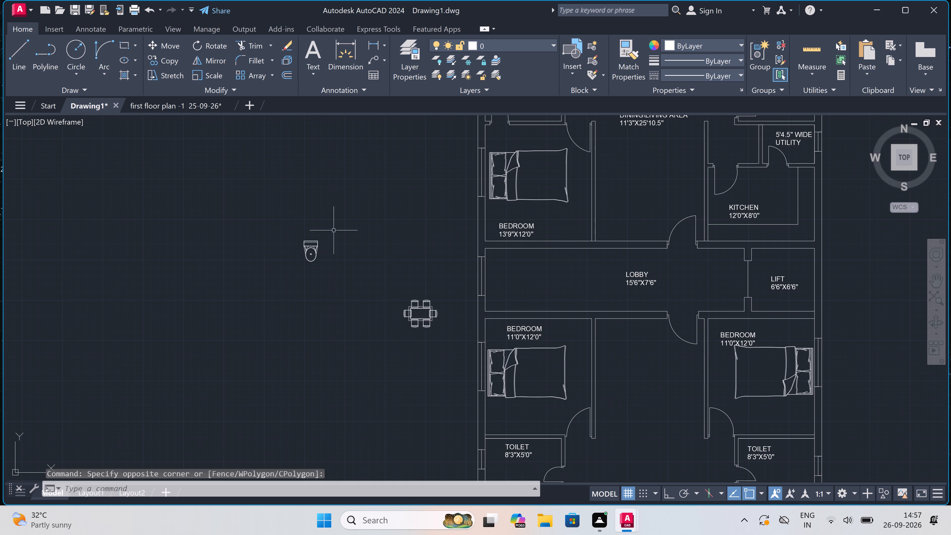
left_click(351, 220)
left_click(236, 292)
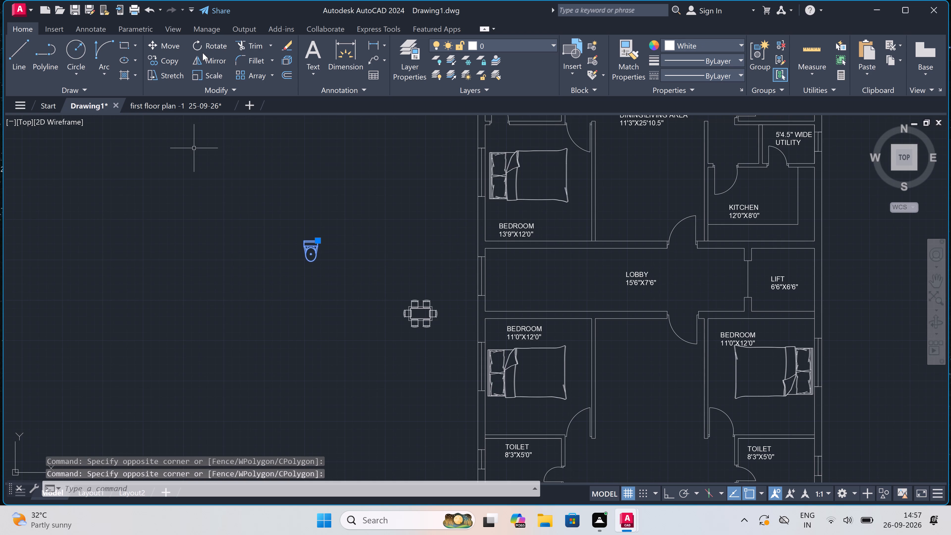
left_click(204, 50)
left_click(311, 238)
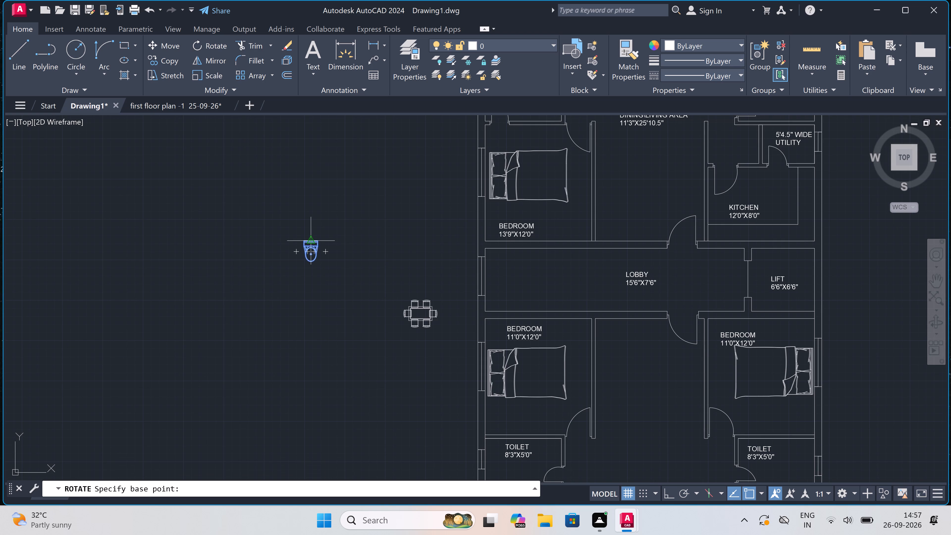
left_click(308, 215)
Scale up the rotated WC outside the plan freehand to roughly one and a half times its size.
left_click_drag(360, 222, 354, 224)
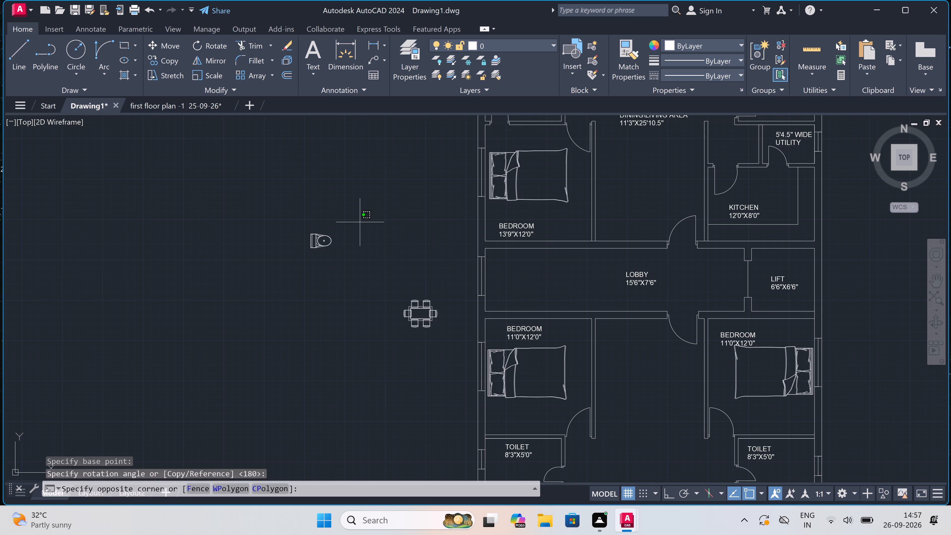
left_click(270, 244)
double_click(208, 77)
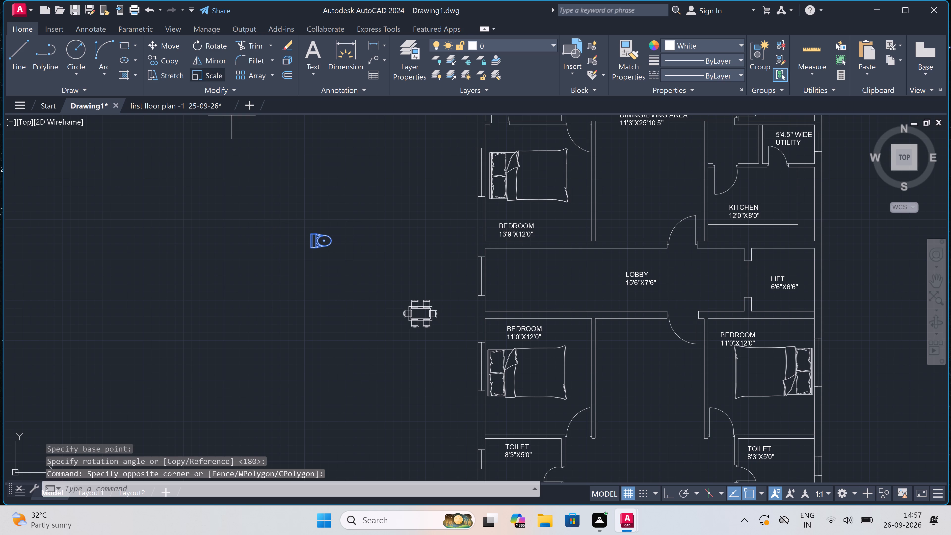
scroll(317, 238, "up", 2)
left_click(320, 235)
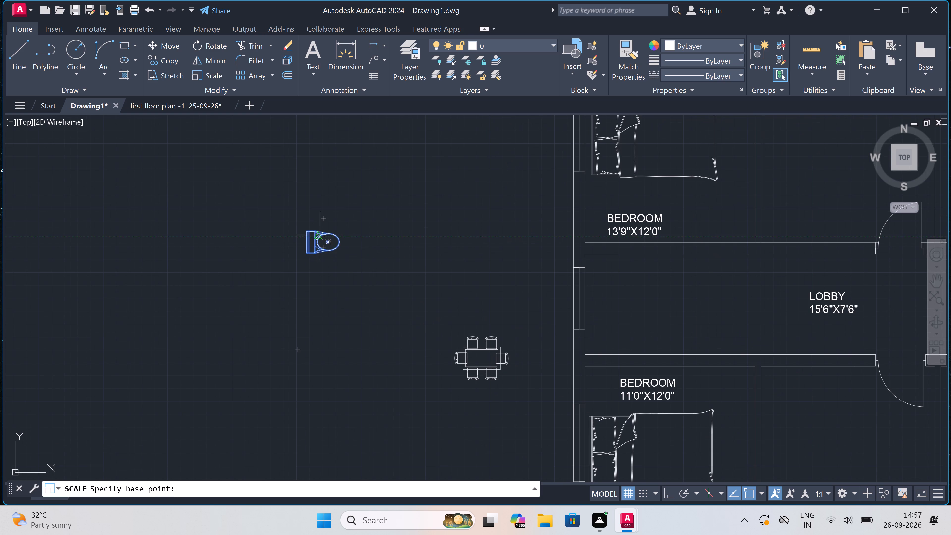
left_click(326, 212)
Copy the enlarged WC from its tank edge into the southern unit's west 8'3"X5'0" toilet, with the tank near the window wall.
left_click(362, 213)
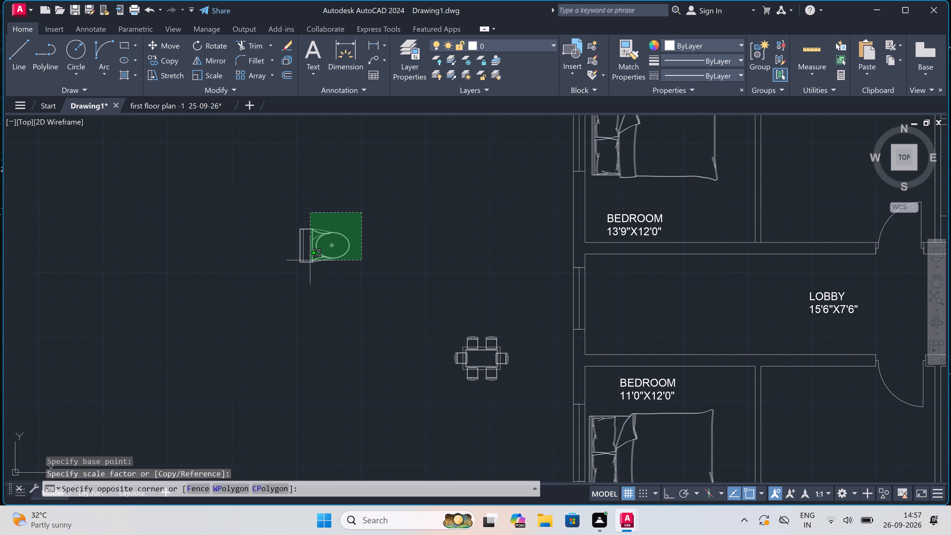
double_click(251, 290)
left_click(170, 61)
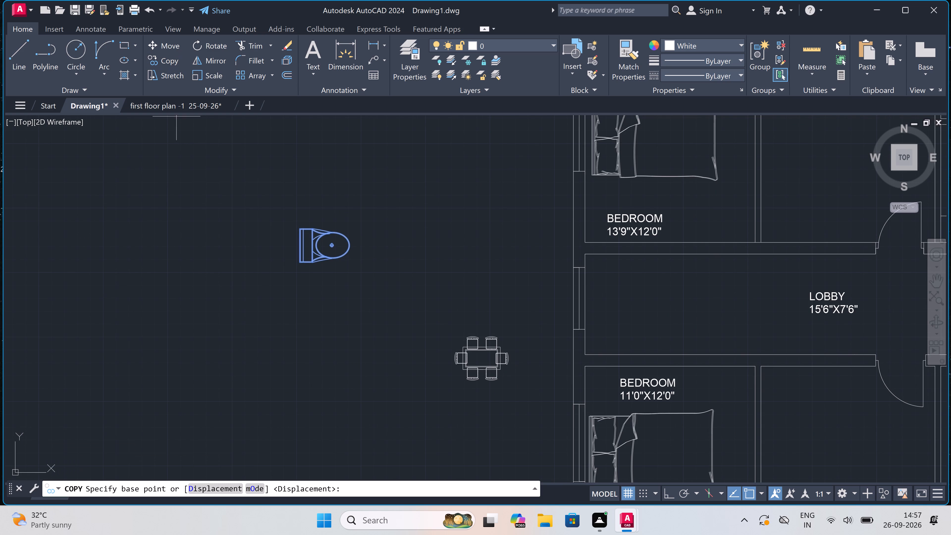
left_click_drag(299, 243, 301, 240)
scroll(419, 212, "down", 2)
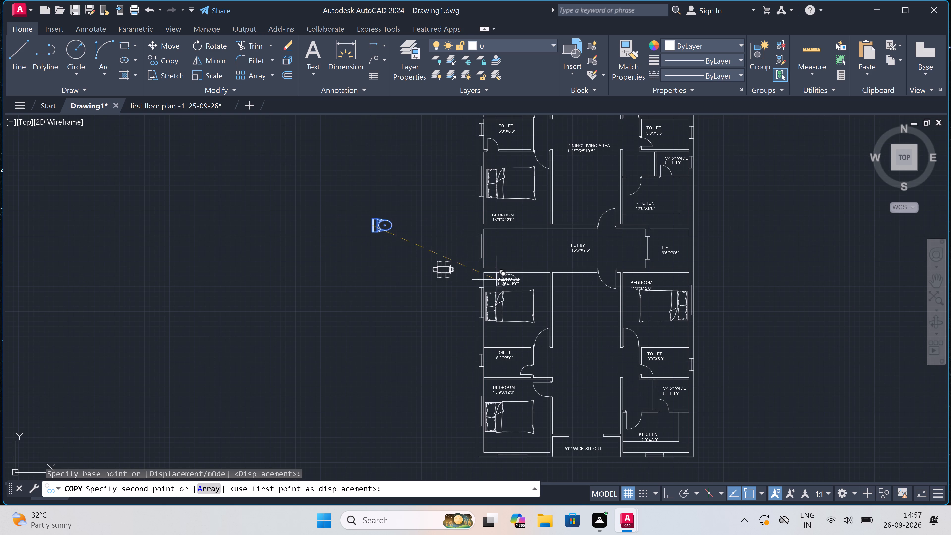
scroll(485, 398, "up", 2)
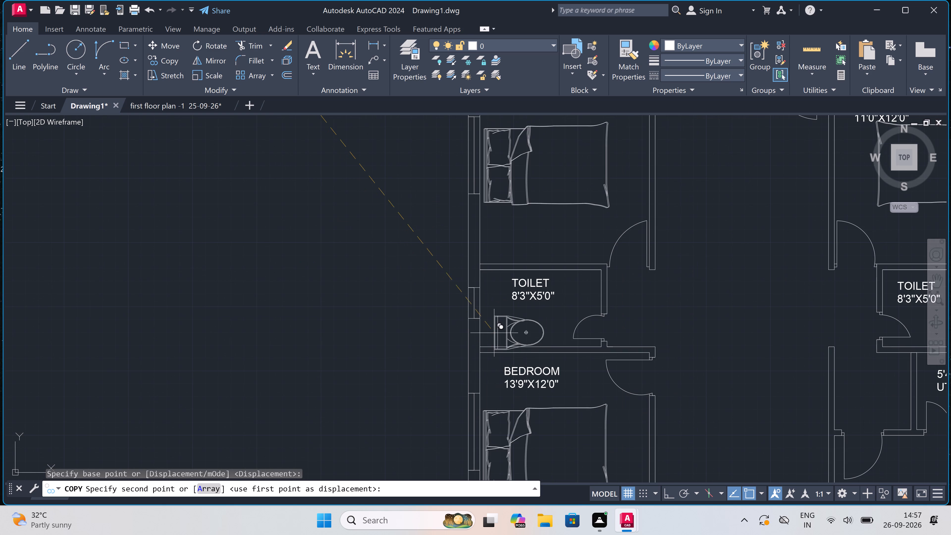
scroll(485, 320, "up", 2)
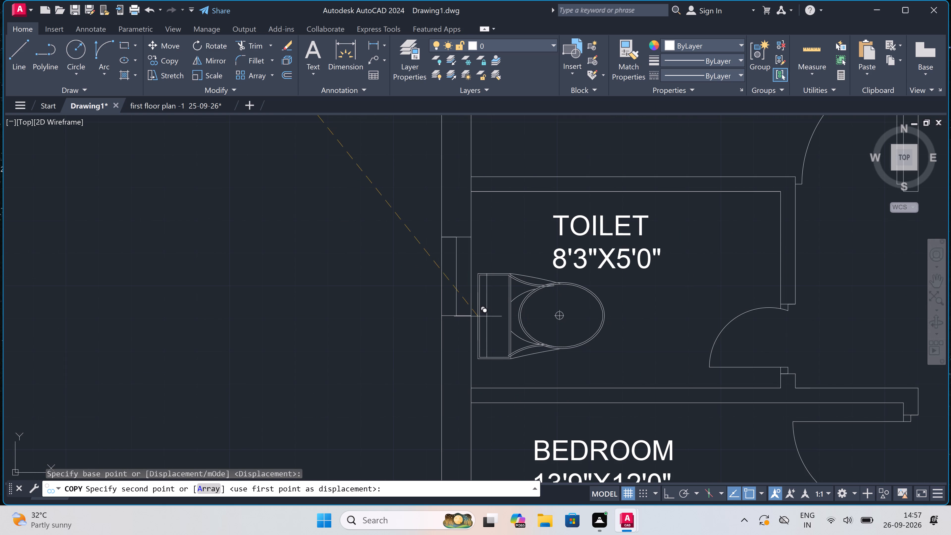
left_click(478, 316)
Place another copy of the WC in the northern unit's west 5'0"X8'3" toilet, with the tank against the window wall.
scroll(479, 316, "down", 6)
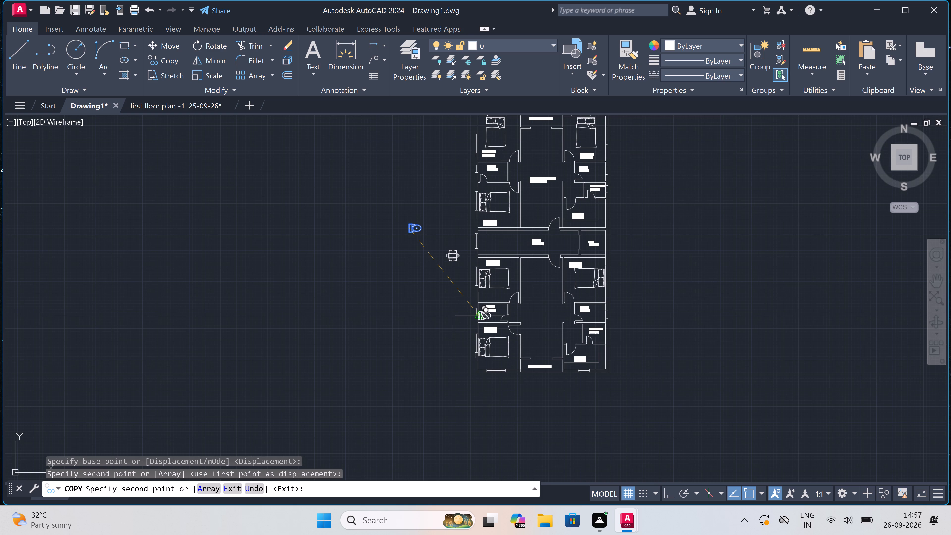
scroll(480, 316, "down", 1)
scroll(475, 218, "up", 3)
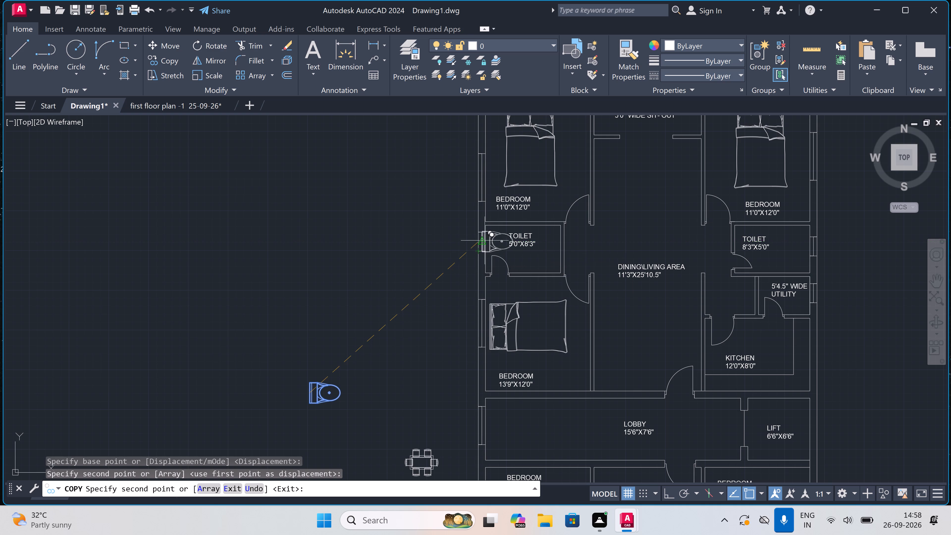
scroll(487, 240, "up", 1)
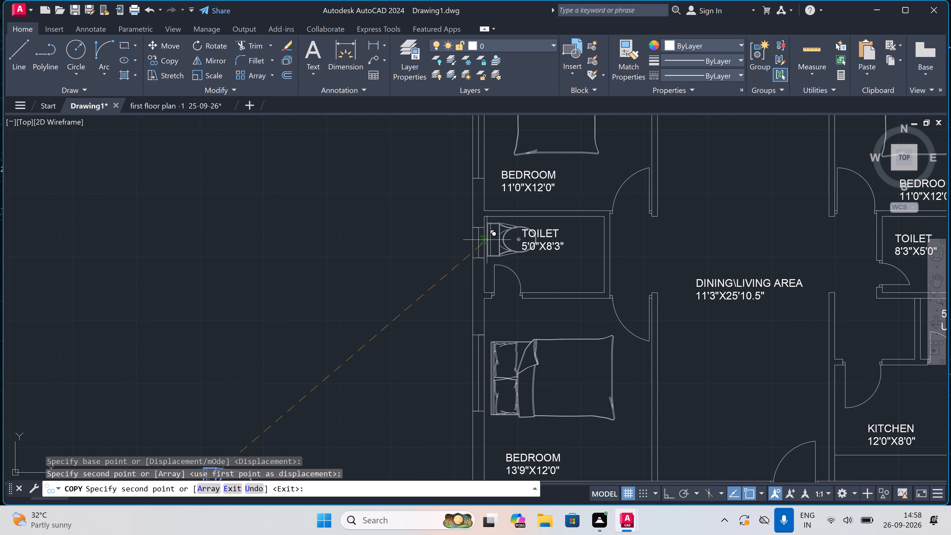
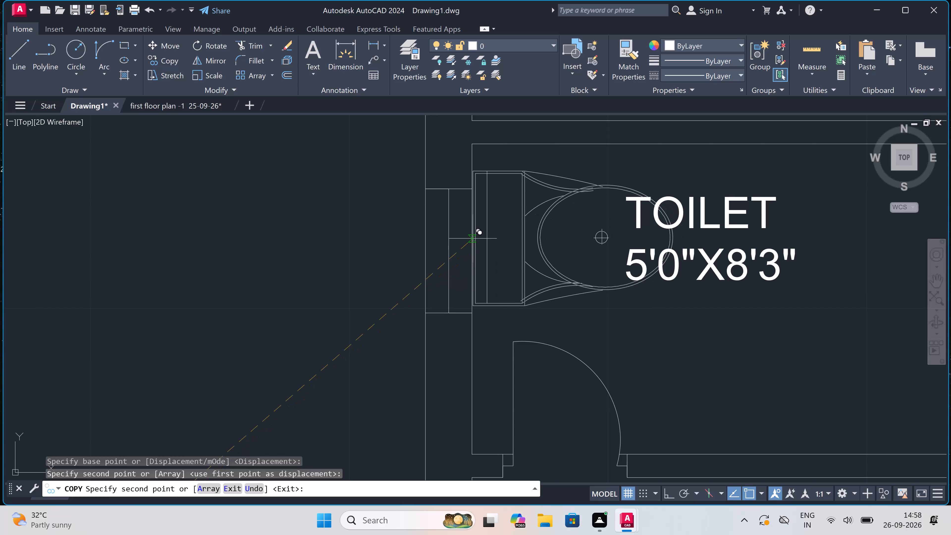
Place the WC copy in the northern unit's west 5'0"X8'3" toilet, with its tank centred against the window wall.
left_click(476, 237)
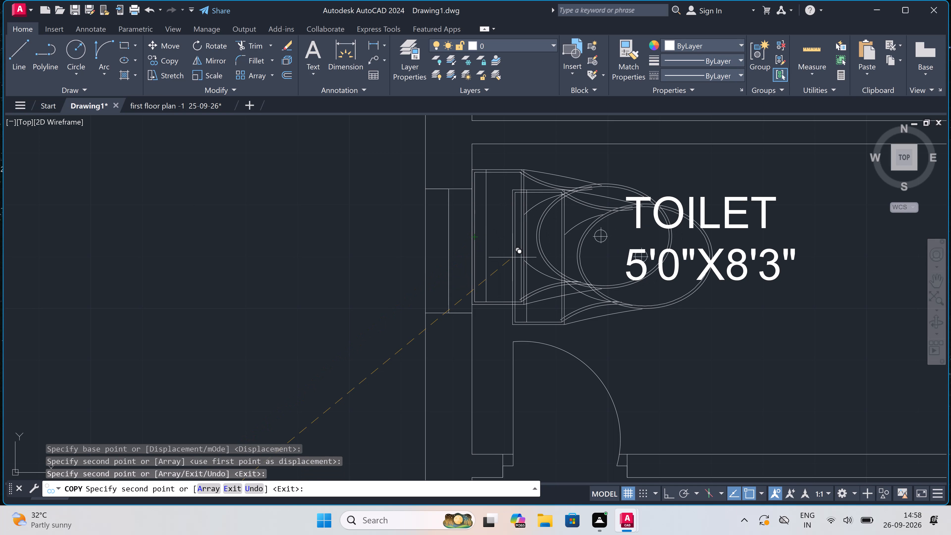
key("Escape")
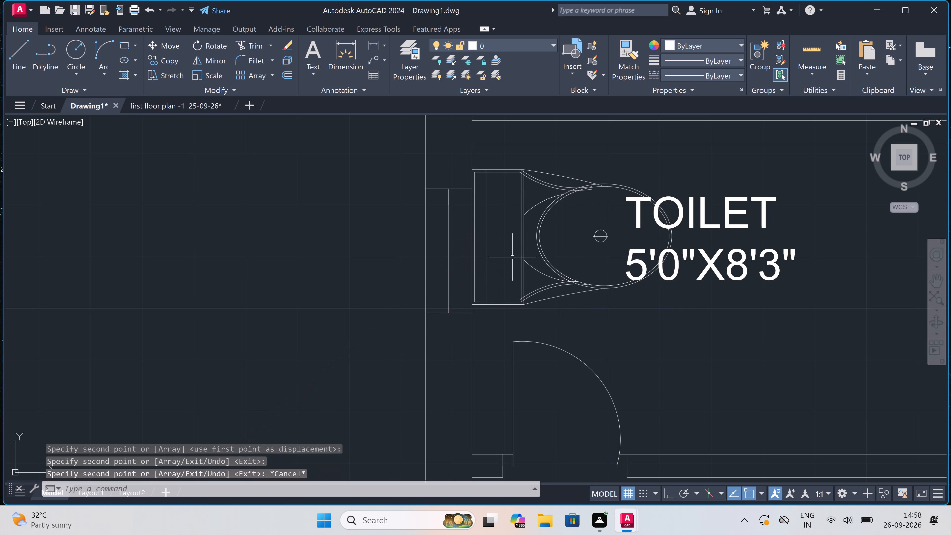
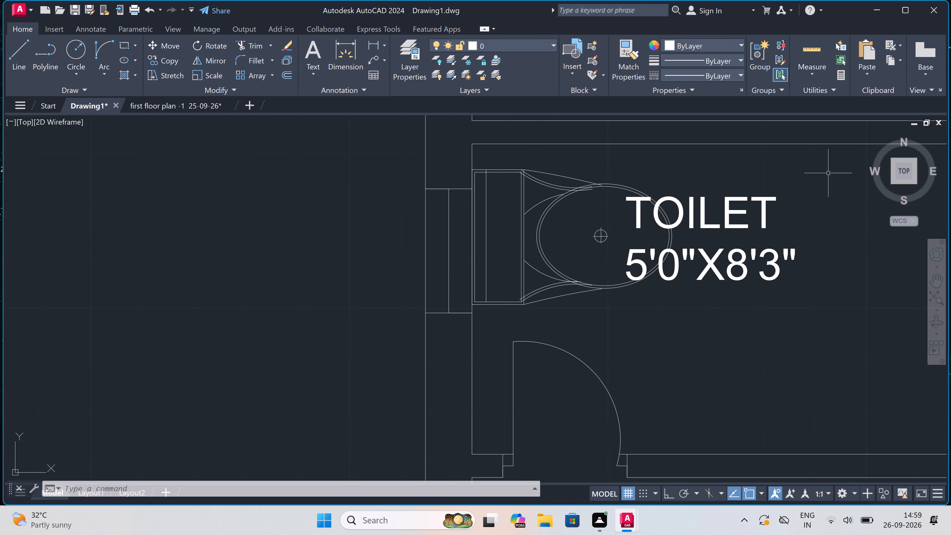
Move the TOILET 5'0"X8'3" label southeast, clear of the WC in the northern unit's west toilet.
left_click(728, 208)
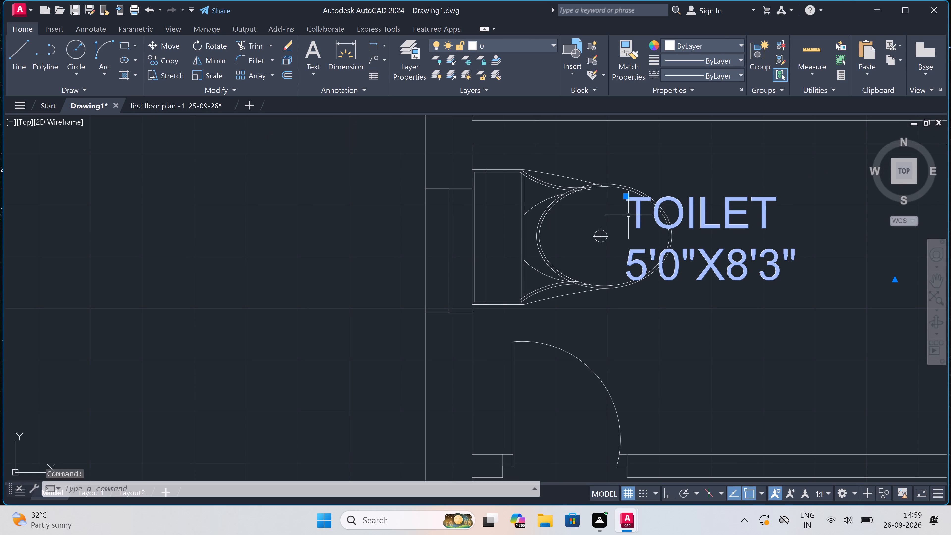
left_click(625, 195)
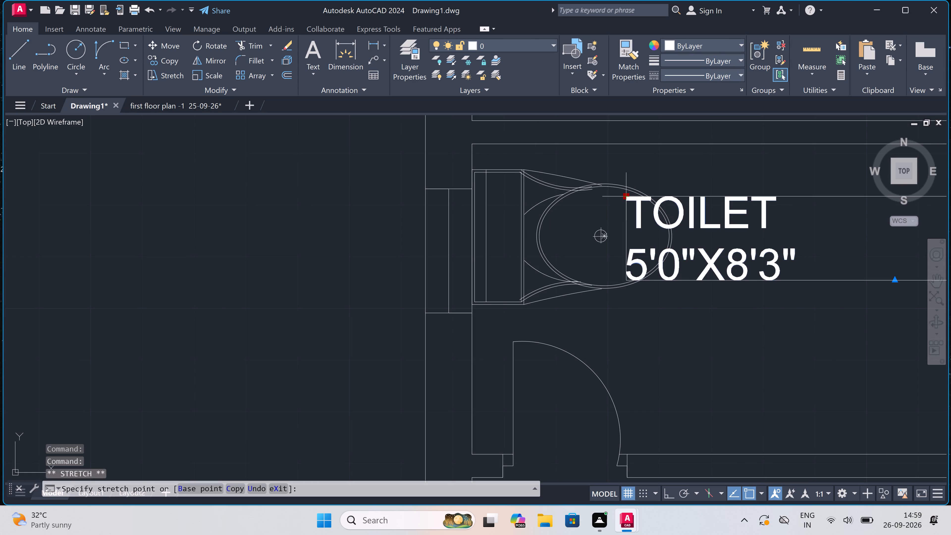
left_click(729, 306)
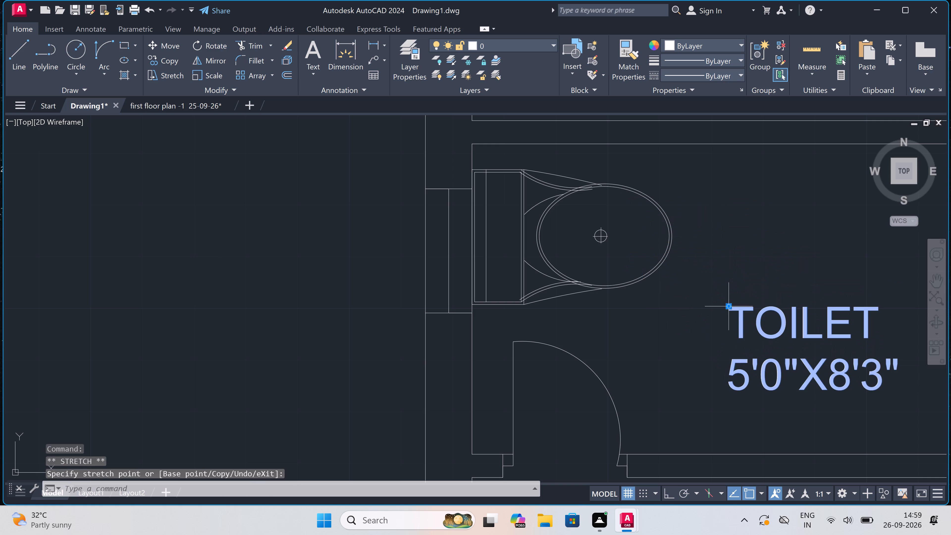
key("Escape")
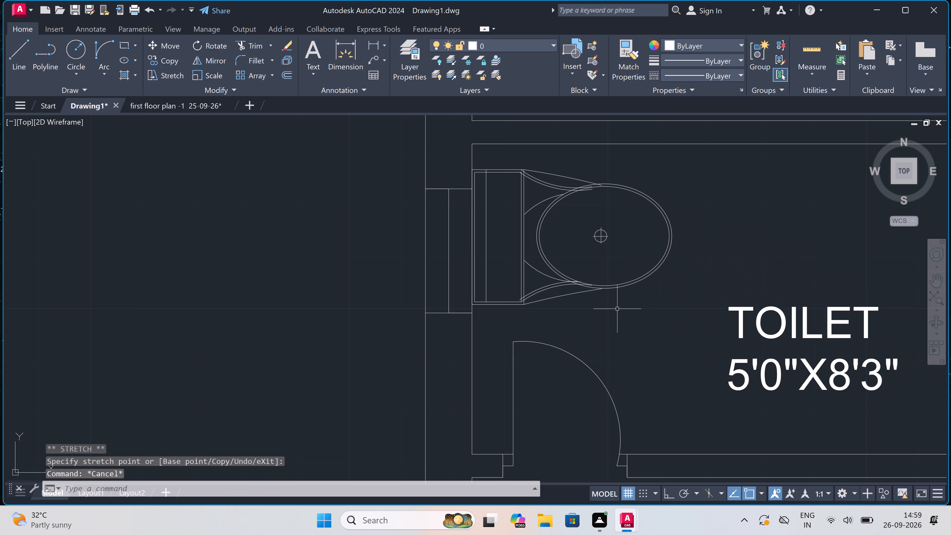
Rotate the spare WC lying outside the plan by 180° with ortho on, so its tank faces east.
scroll(549, 266, "down", 6)
scroll(552, 263, "up", 3)
scroll(552, 263, "down", 2)
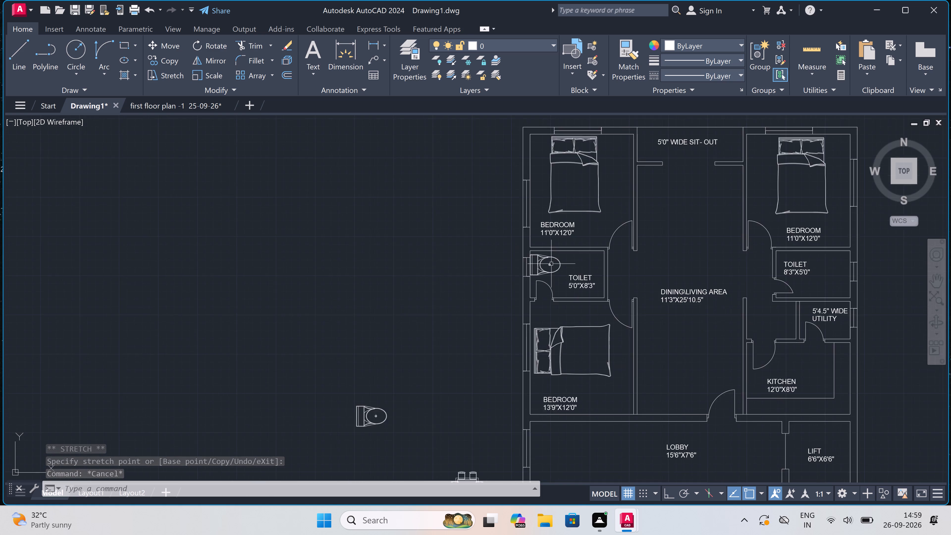
scroll(391, 377, "up", 2)
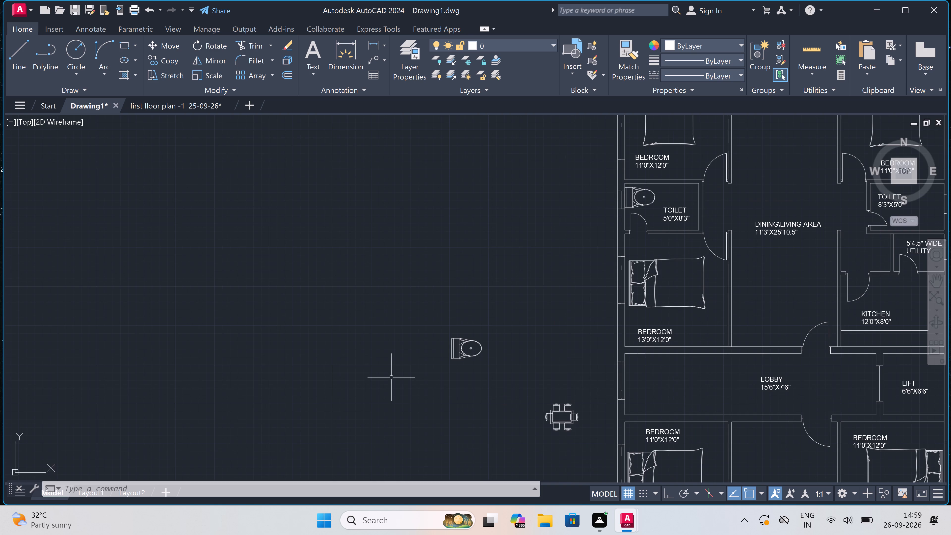
left_click_drag(561, 297, 551, 306)
left_click(422, 346)
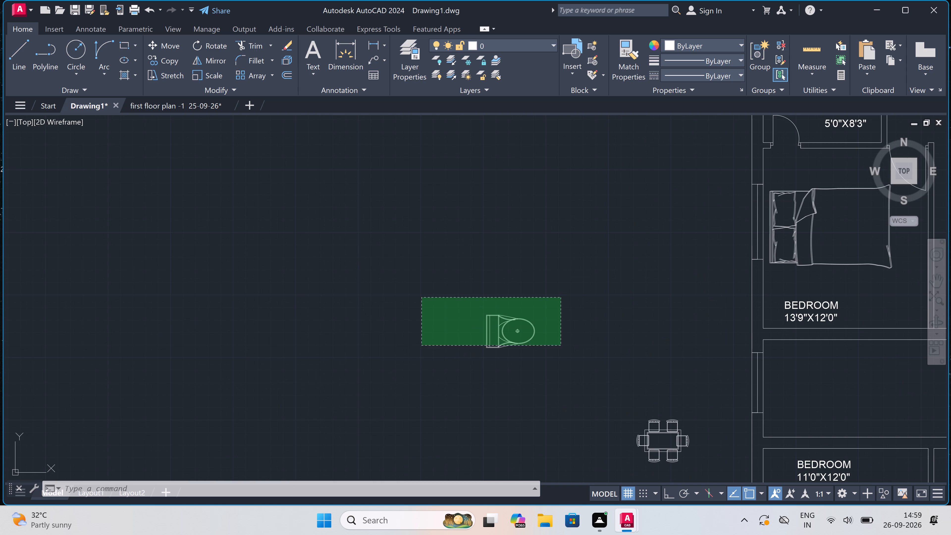
left_click(206, 41)
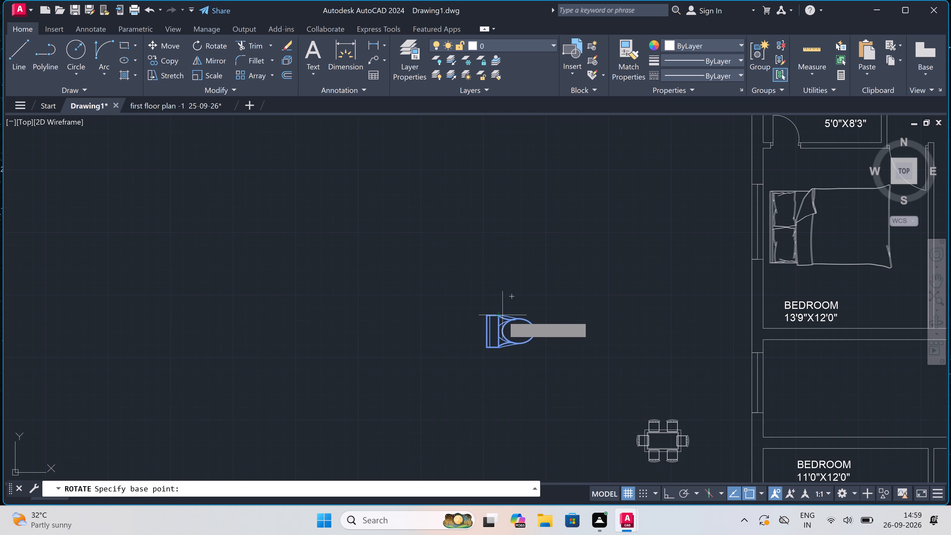
double_click(509, 329)
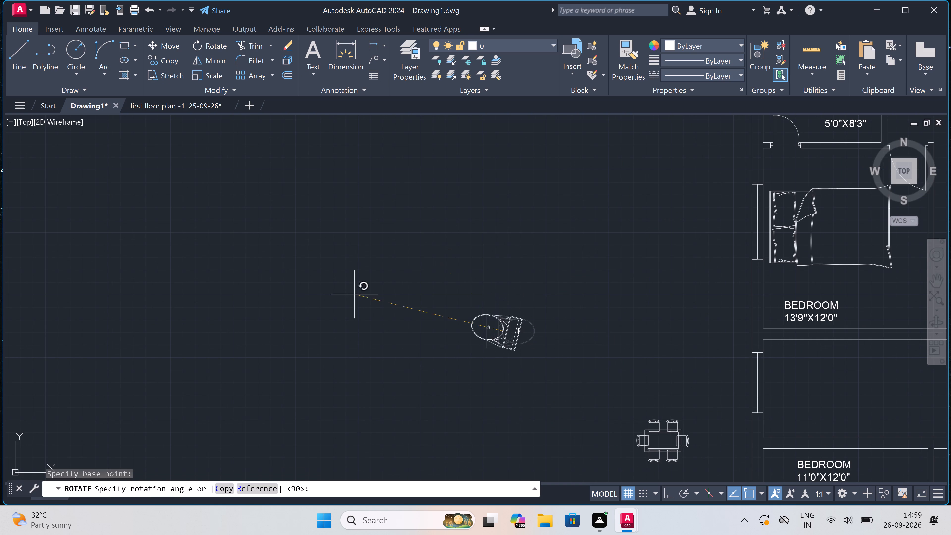
key("F8")
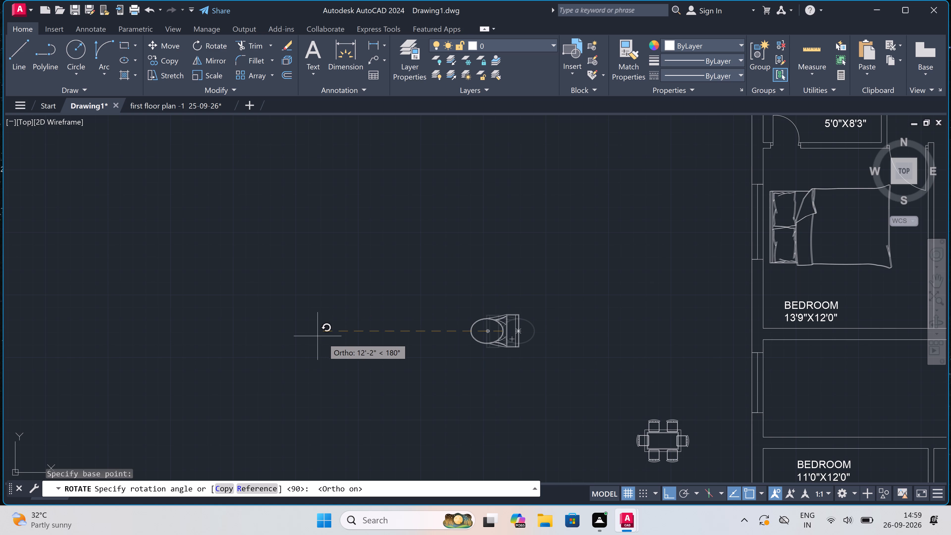
left_click(391, 342)
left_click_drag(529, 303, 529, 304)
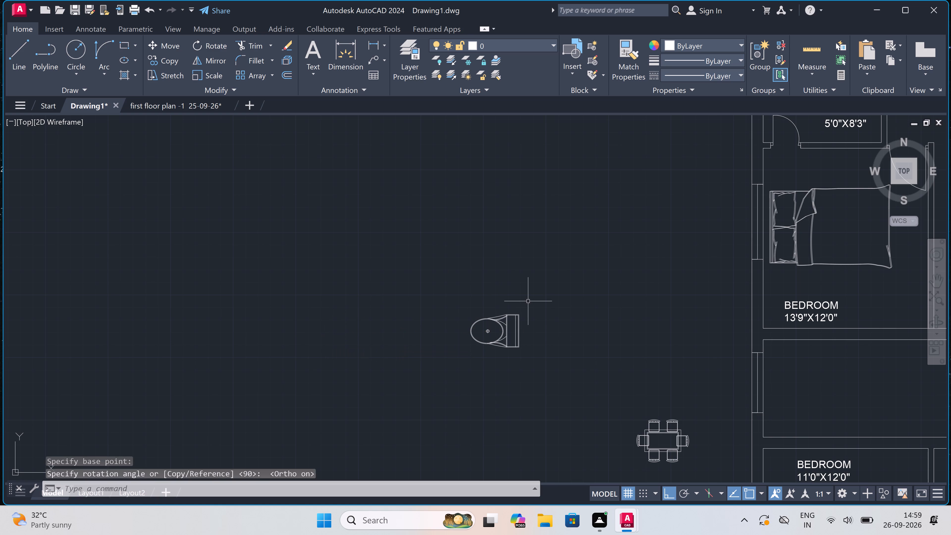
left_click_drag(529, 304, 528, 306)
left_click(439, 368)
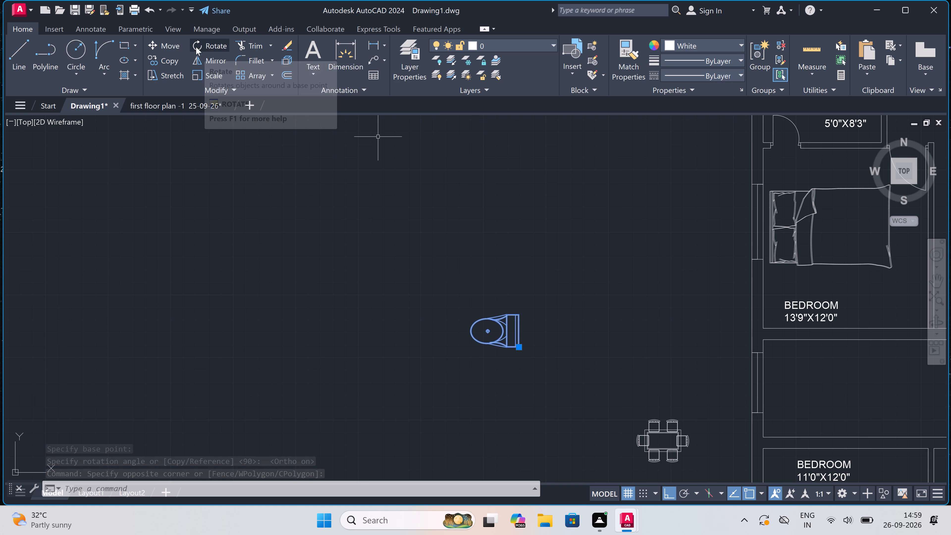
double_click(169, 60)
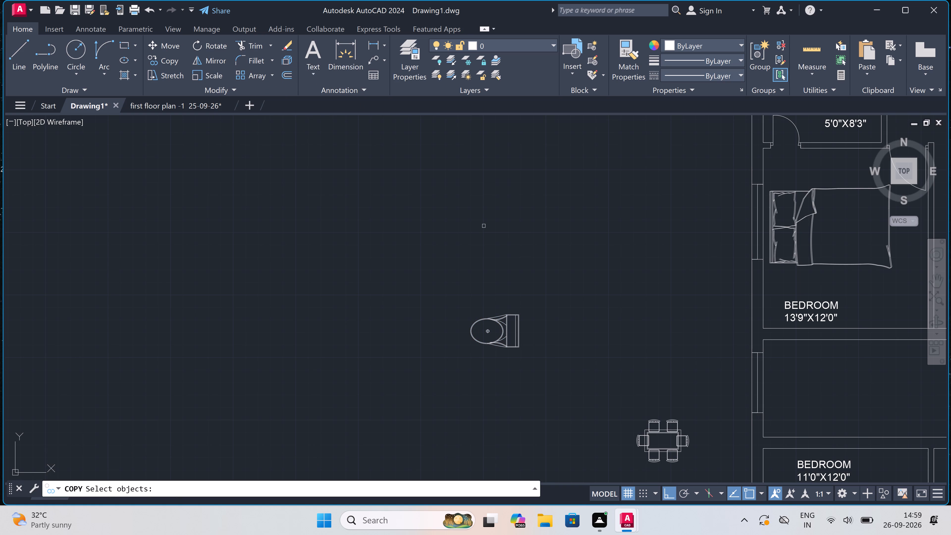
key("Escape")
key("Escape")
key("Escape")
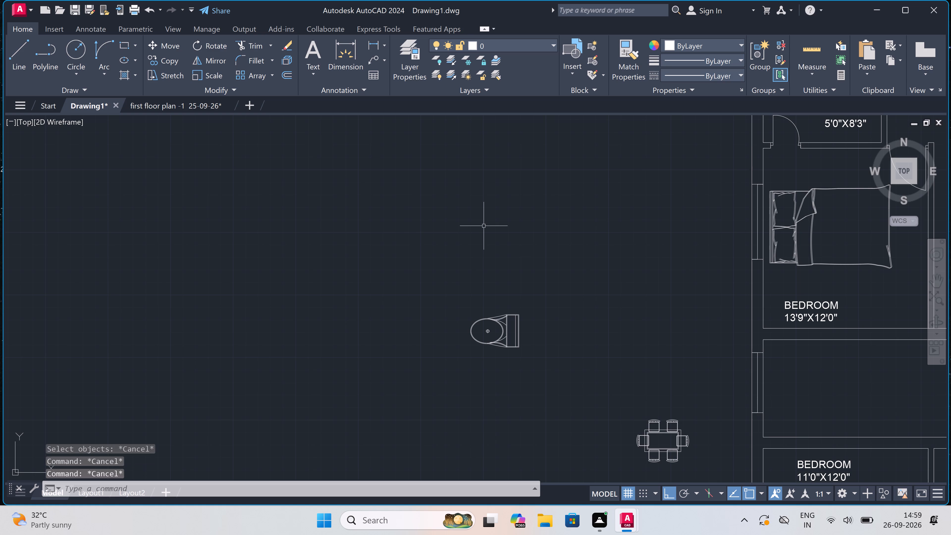
Copy the spare WC by its tank's back edge into the northern unit's east 8'3"X5'0" toilet, with the tank at the window wall.
double_click(546, 294)
double_click(408, 371)
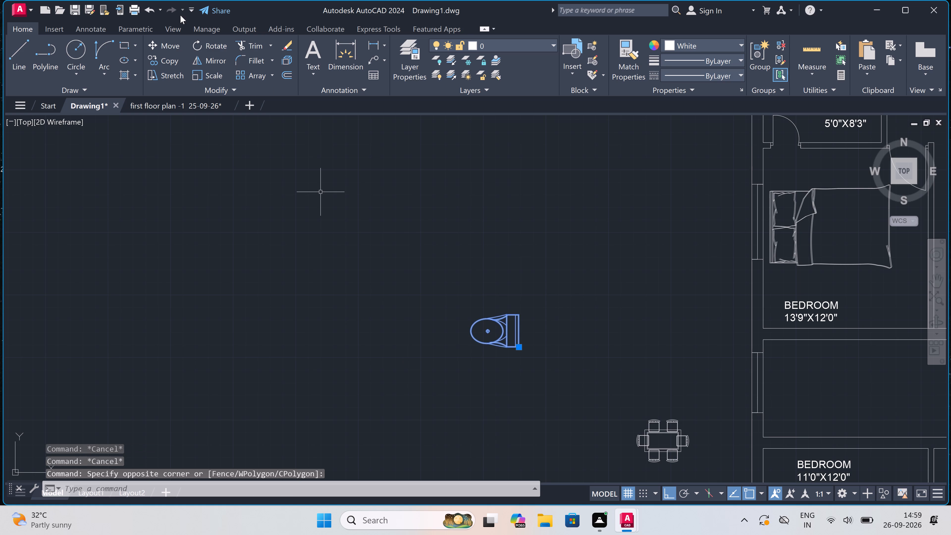
left_click(167, 54)
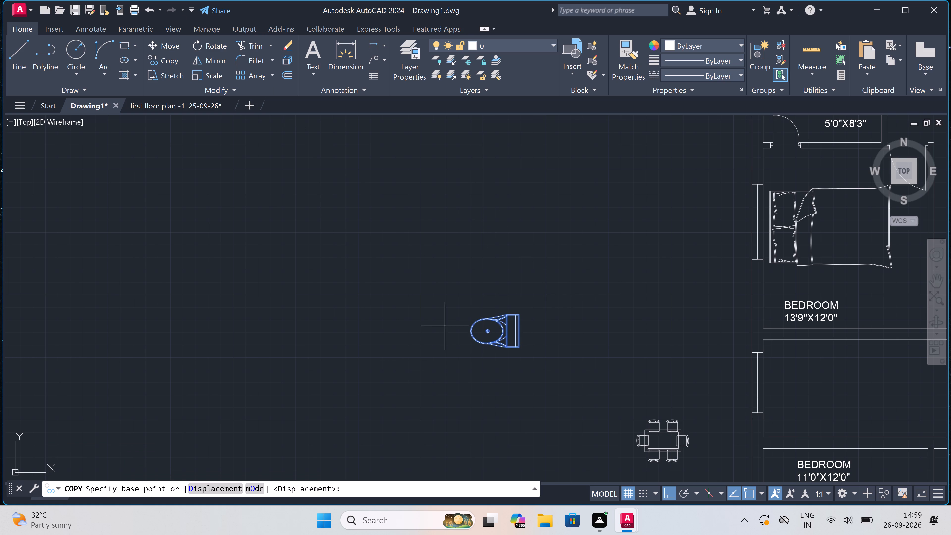
left_click(519, 333)
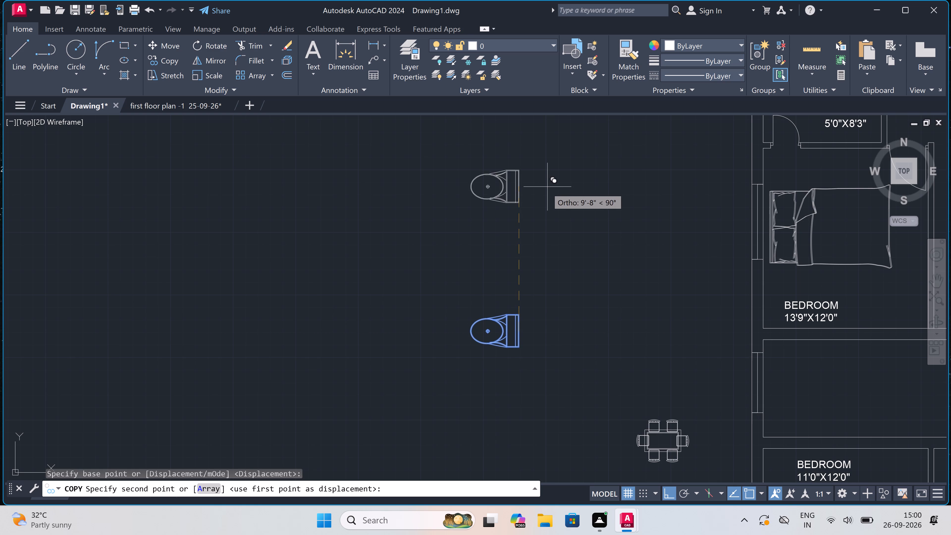
key("F8")
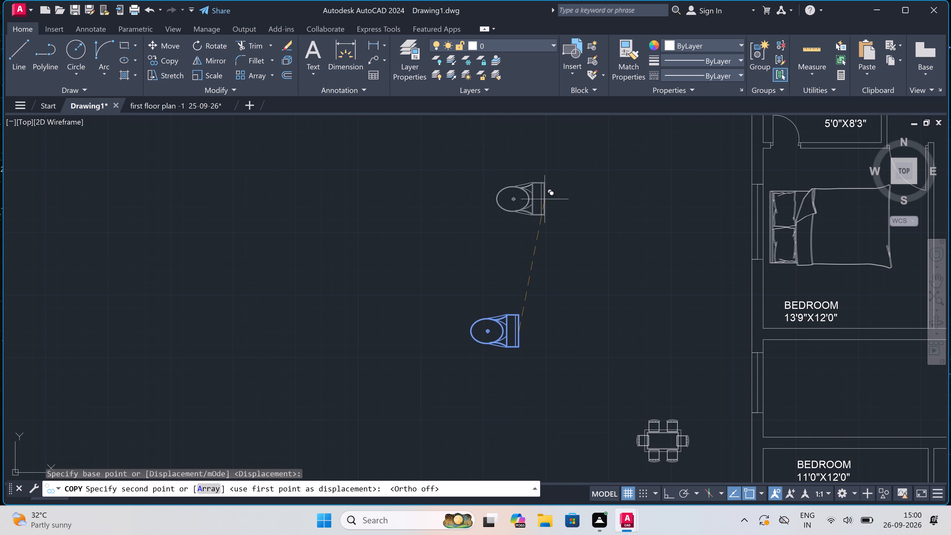
scroll(546, 196, "down", 3)
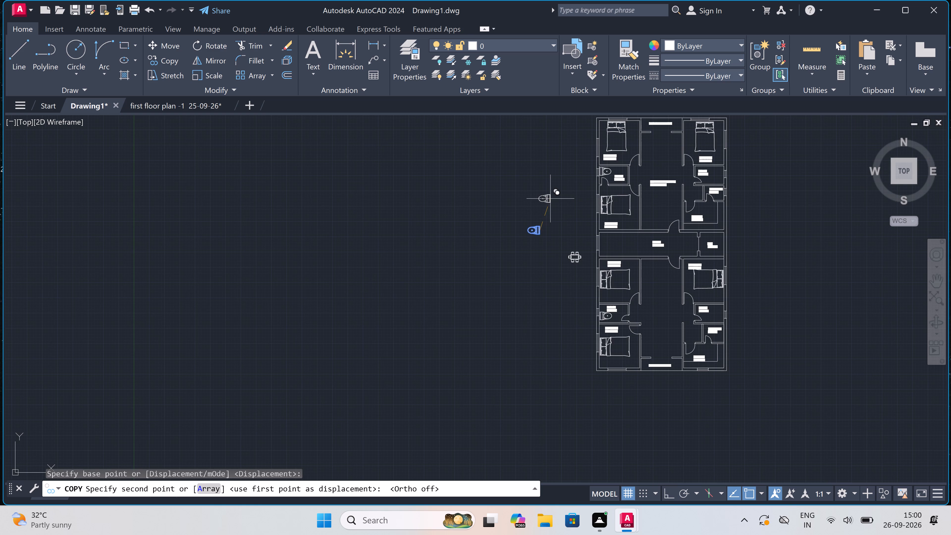
scroll(710, 167, "up", 3)
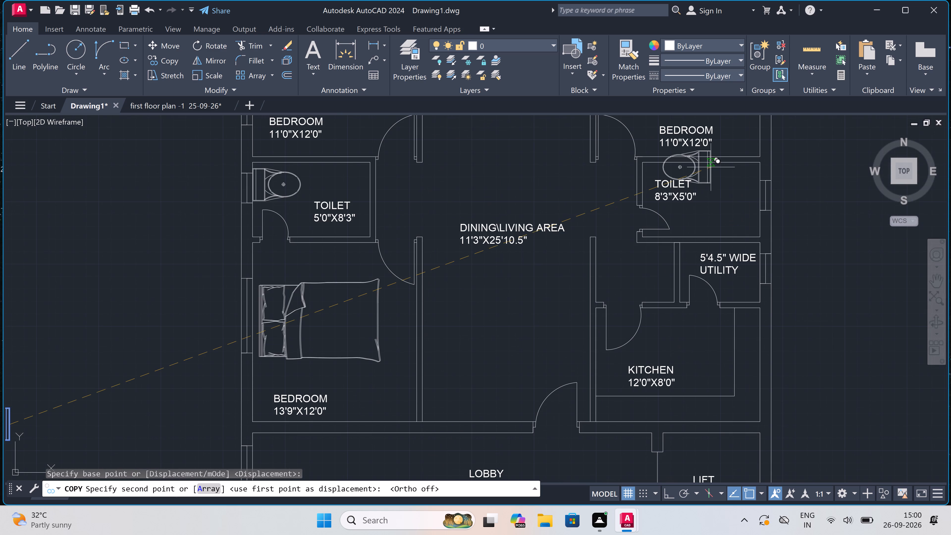
scroll(748, 176, "up", 3)
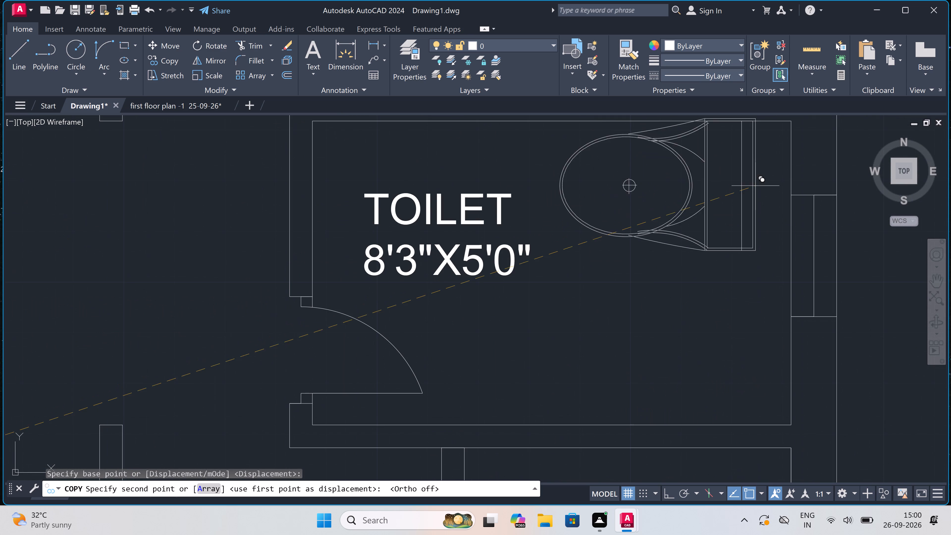
left_click(783, 259)
Place another copy of the WC in the southern unit's east 8'3"X5'0" toilet, with its tank against the window wall.
scroll(667, 237, "down", 5)
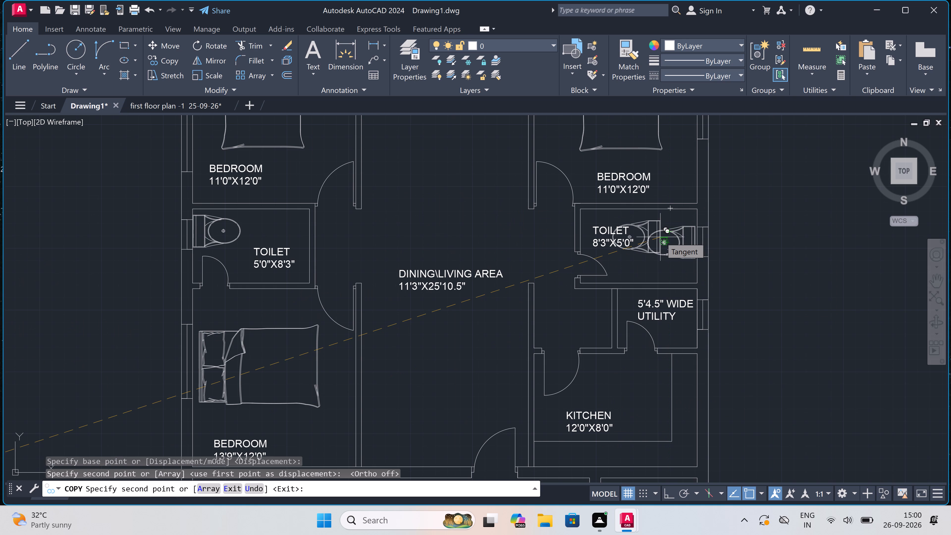
scroll(661, 233, "down", 2)
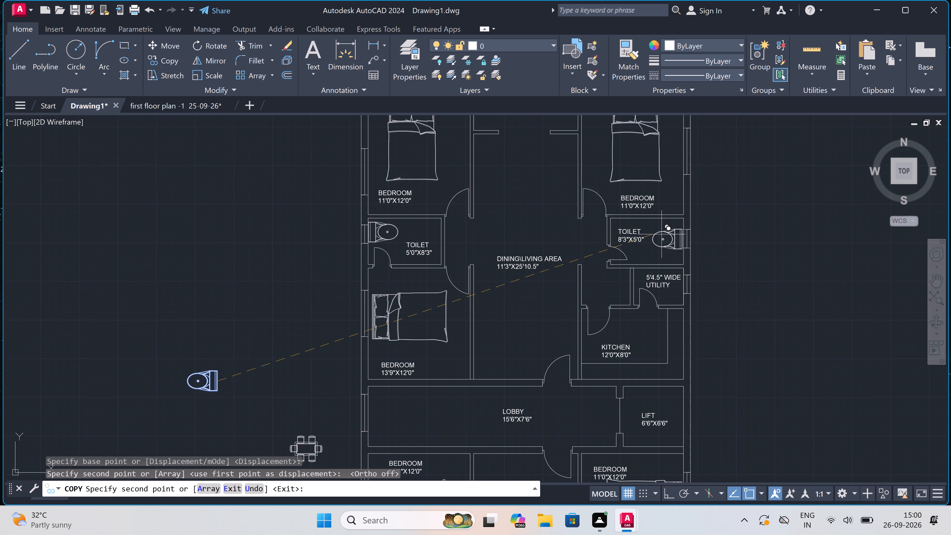
scroll(680, 396, "down", 2)
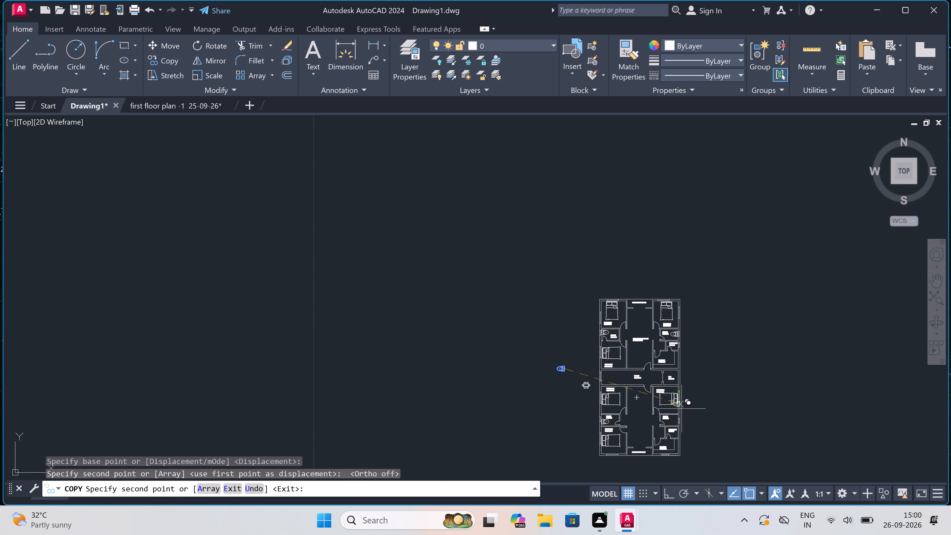
scroll(676, 431, "up", 4)
scroll(635, 311, "up", 3)
scroll(644, 350, "down", 4)
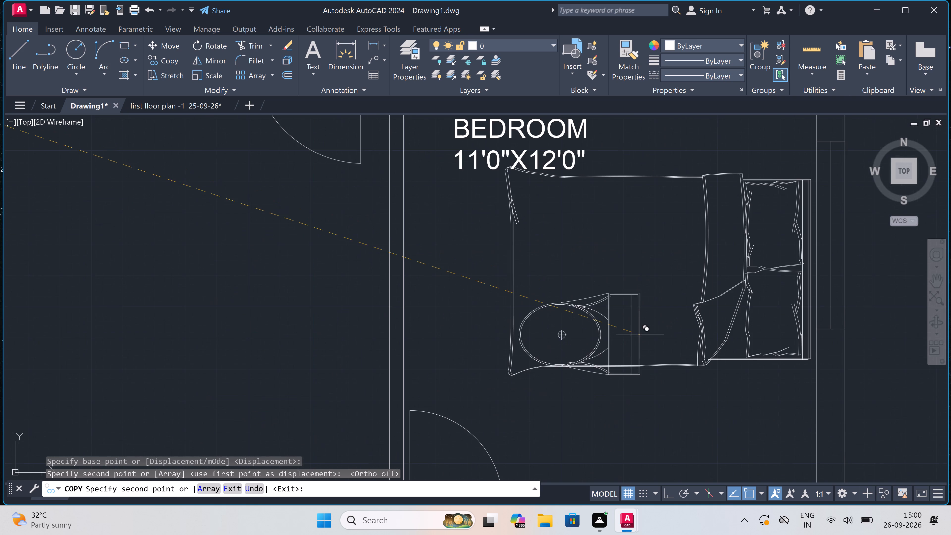
scroll(673, 333, "down", 3)
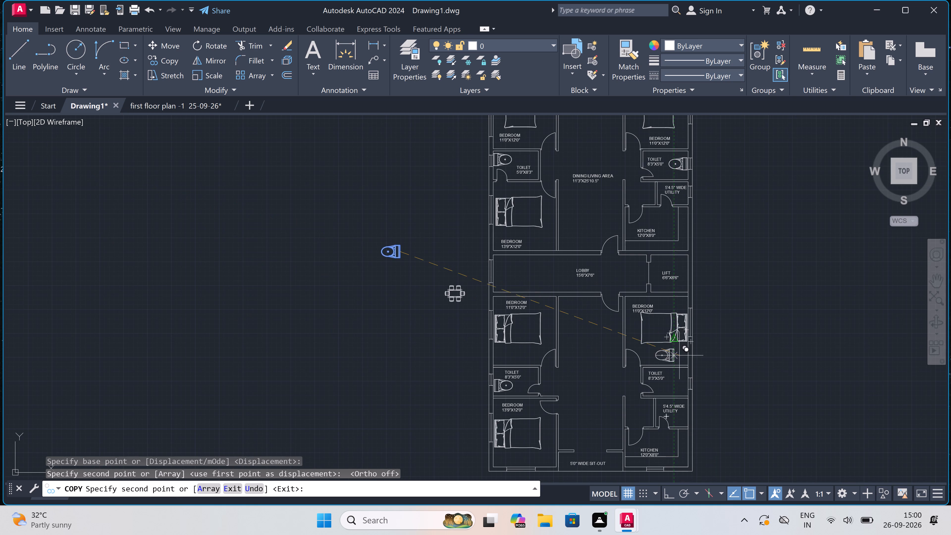
scroll(679, 357, "up", 1)
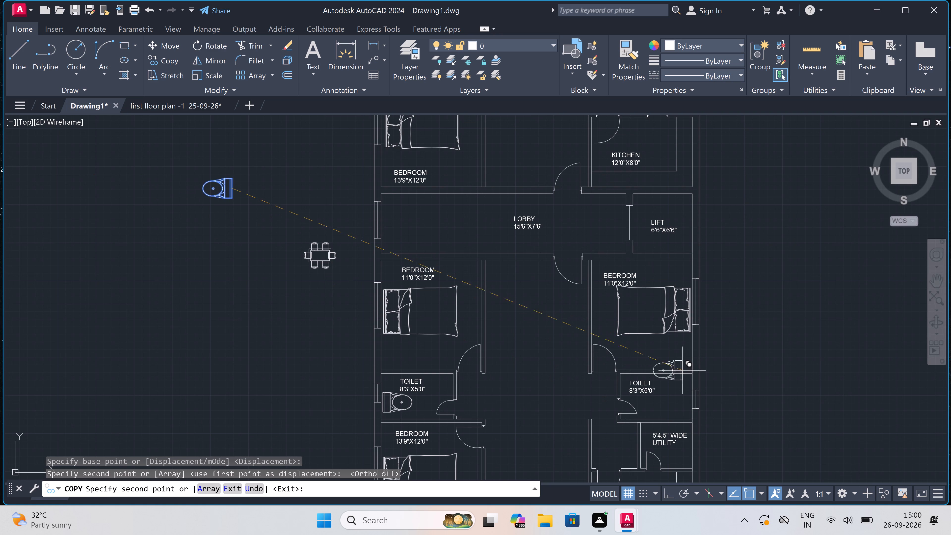
scroll(684, 399, "up", 4)
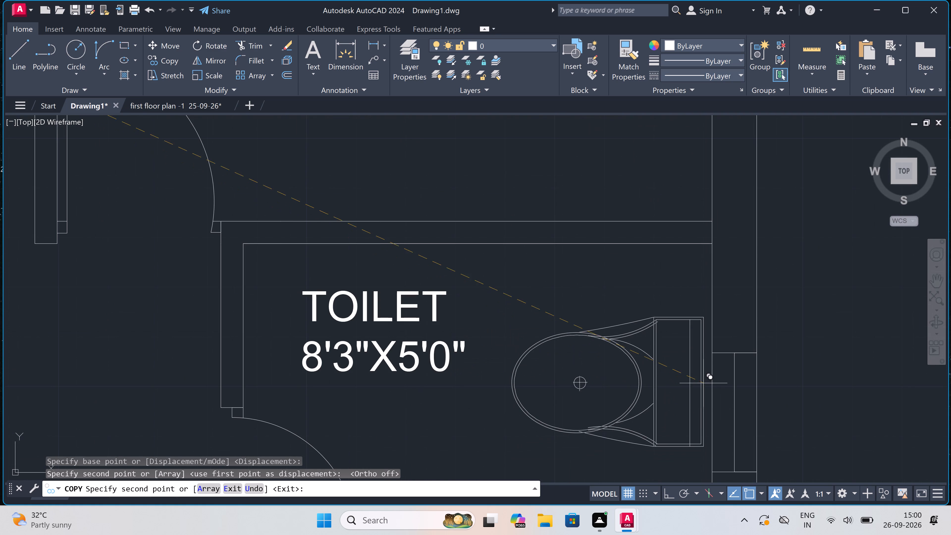
left_click(708, 380)
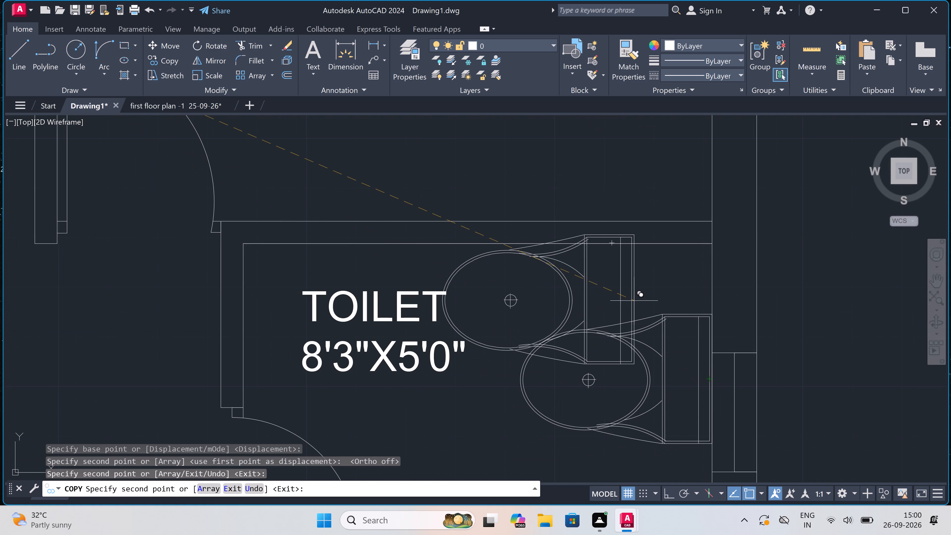
key("Escape")
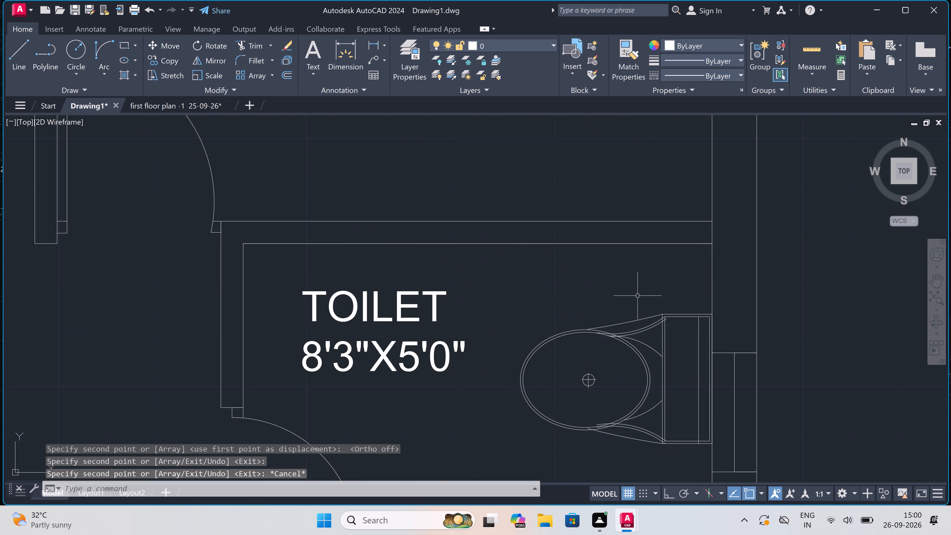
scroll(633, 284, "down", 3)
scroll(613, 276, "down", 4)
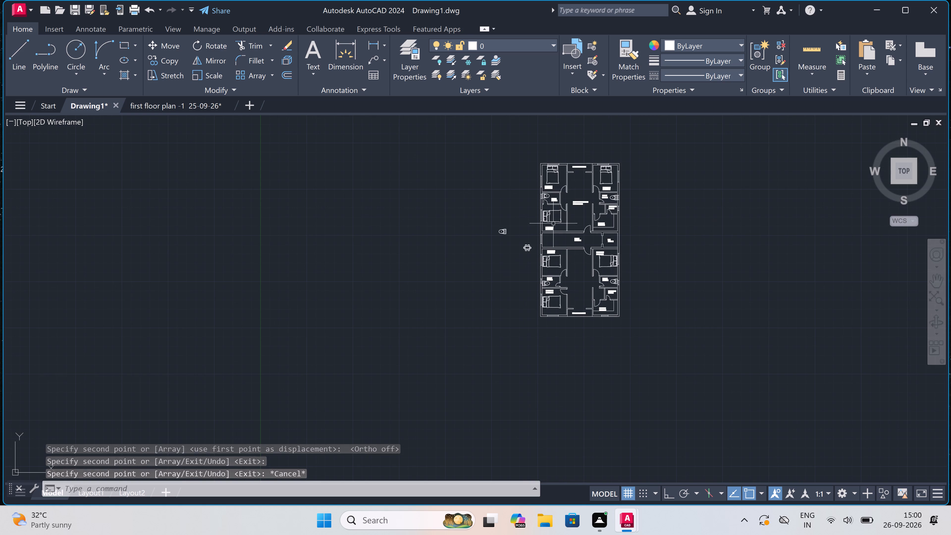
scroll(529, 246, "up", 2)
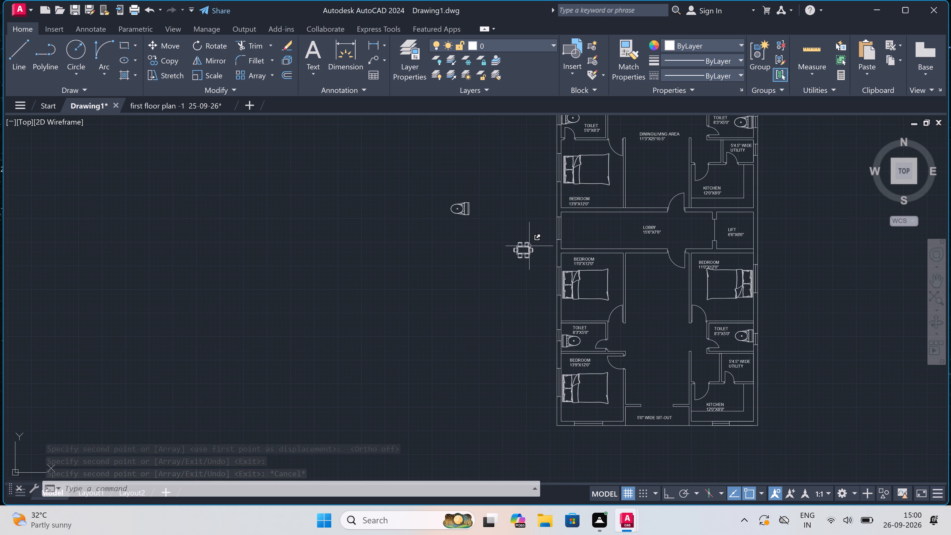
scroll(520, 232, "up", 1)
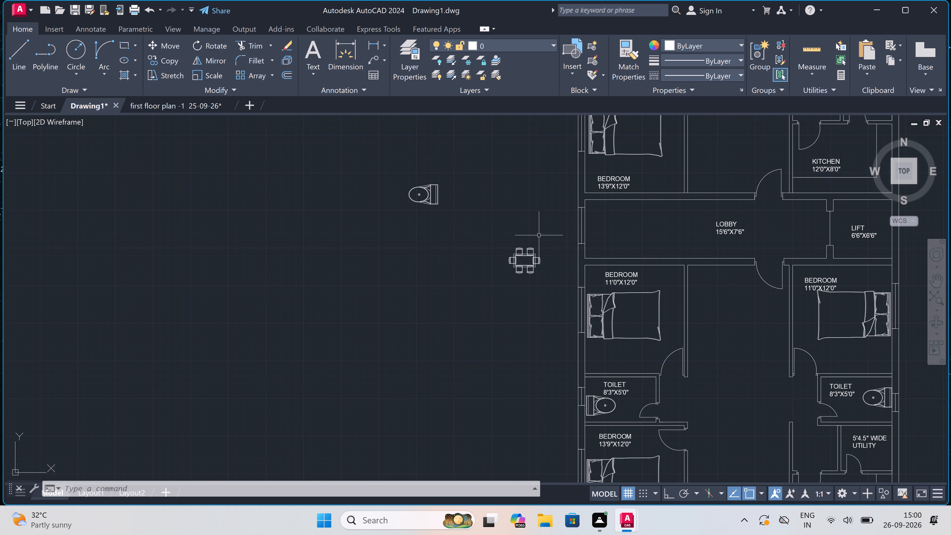
Copy the spare dining set from outside the plan by its table centre into the northern unit's dining/living area, just above the room label.
scroll(534, 317, "down", 2)
scroll(541, 259, "up", 2)
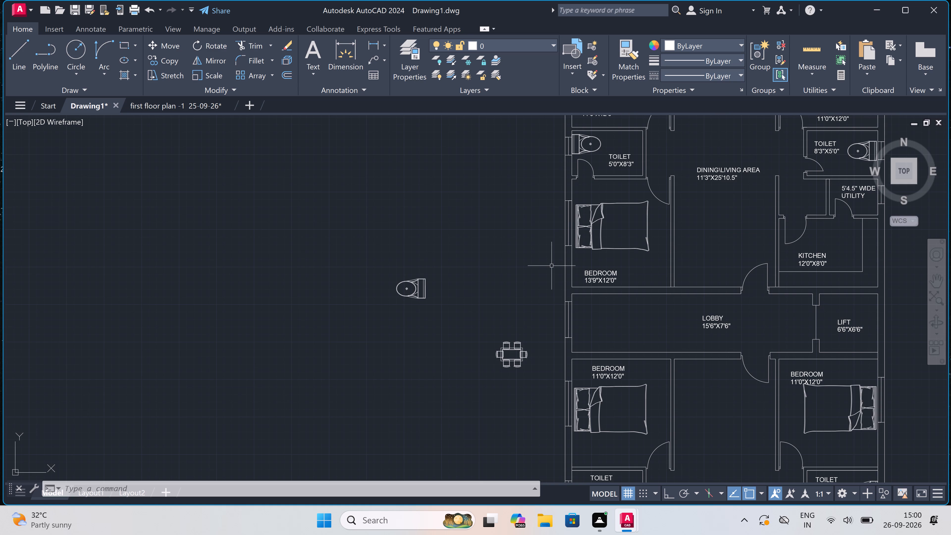
left_click(537, 321)
left_click(436, 408)
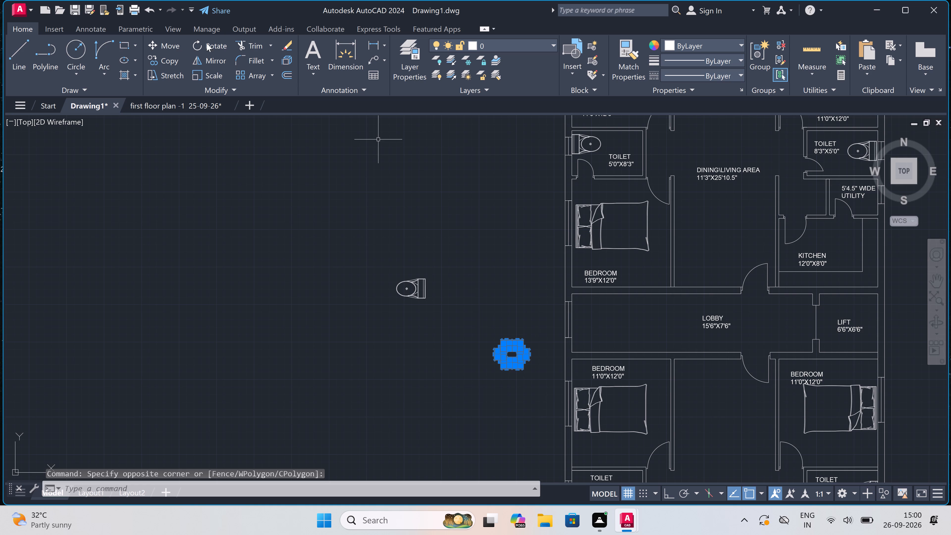
left_click(162, 59)
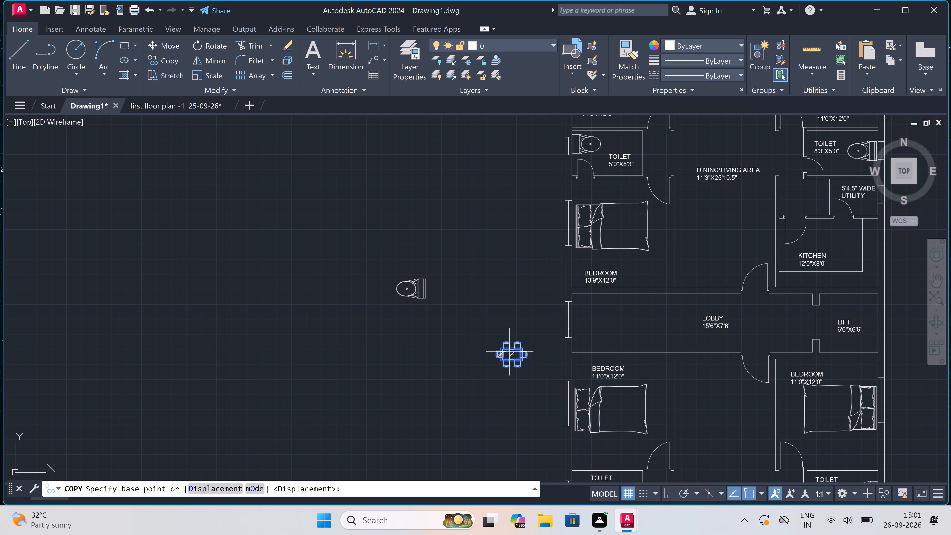
left_click_drag(509, 354, 511, 344)
scroll(524, 233, "down", 2)
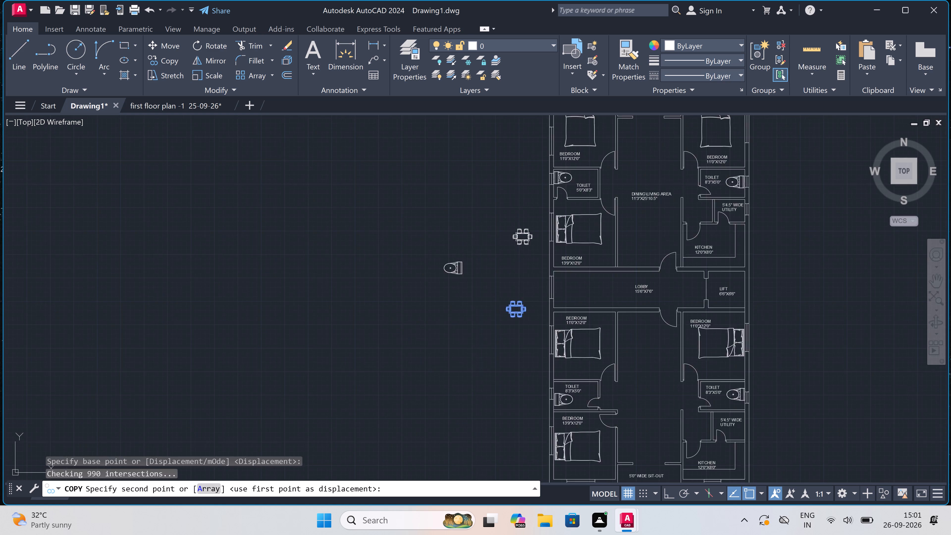
scroll(524, 233, "down", 1)
scroll(569, 311, "up", 2)
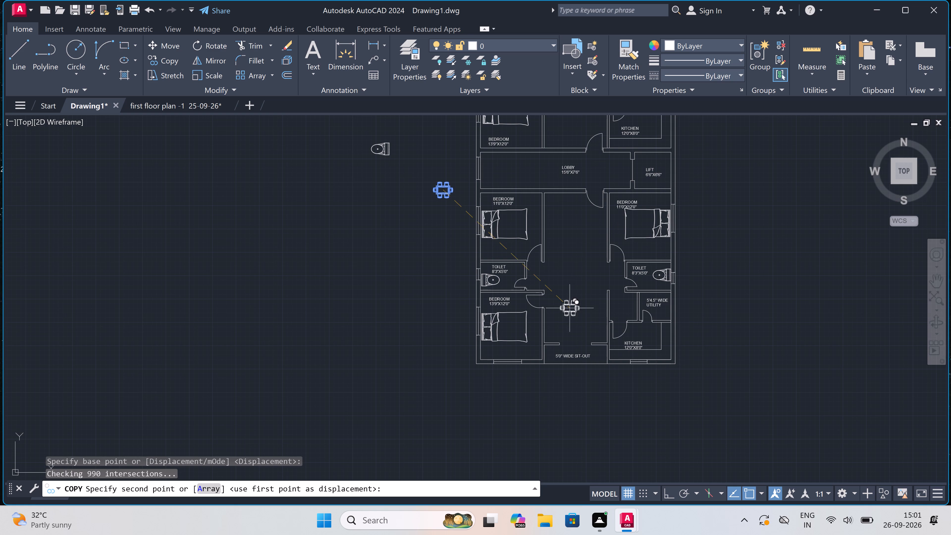
scroll(578, 321, "down", 4)
scroll(582, 286, "up", 3)
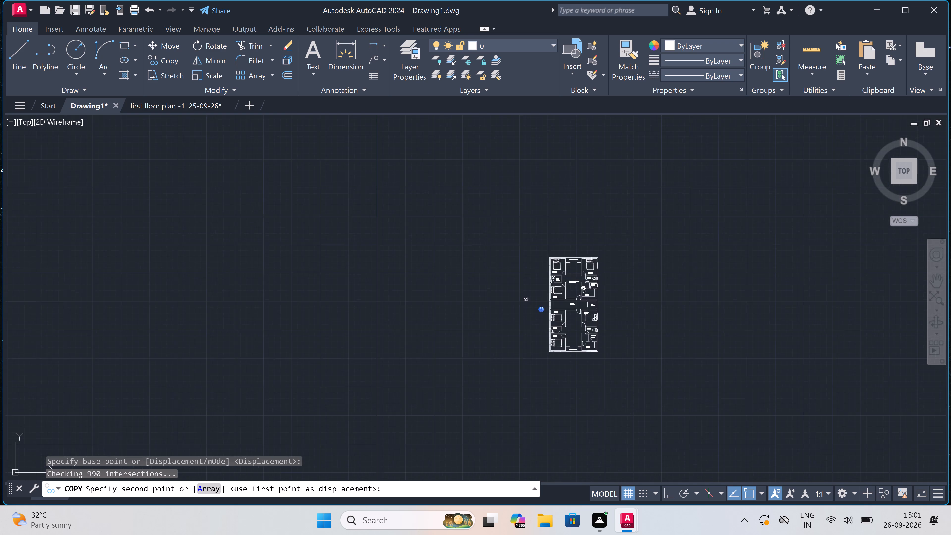
scroll(565, 267, "up", 3)
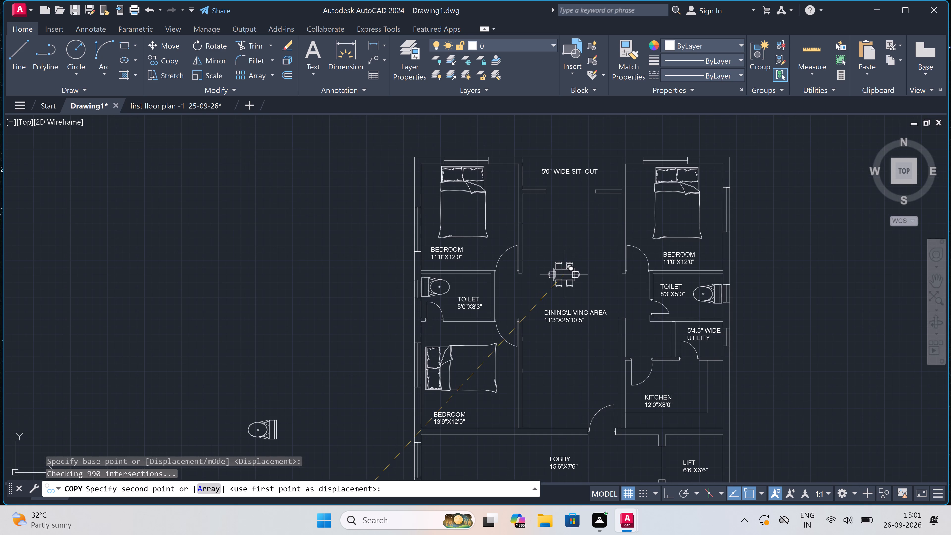
scroll(567, 289, "up", 2)
left_click(569, 290)
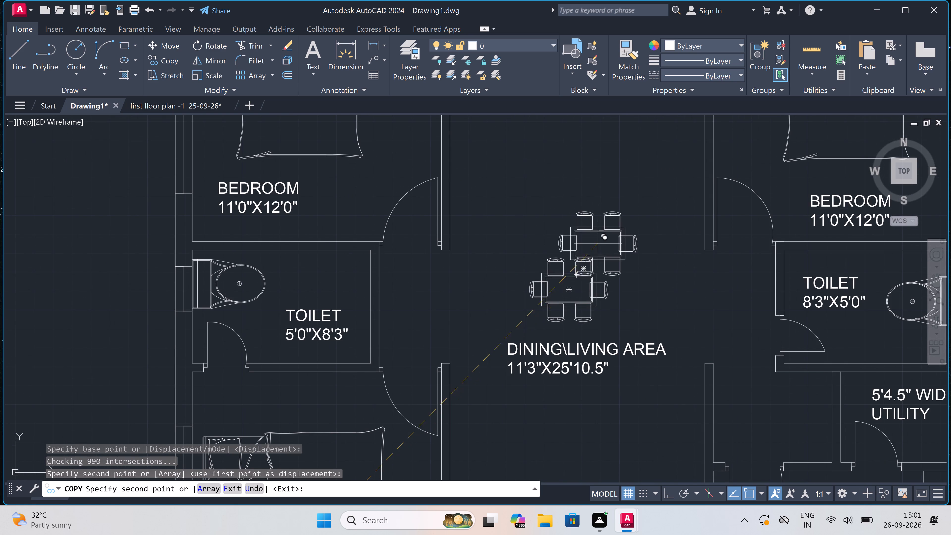
Place a second copy of the dining set in the southern unit's central hall, between the two toilets, and finish copying.
scroll(600, 234, "down", 4)
scroll(595, 373, "up", 3)
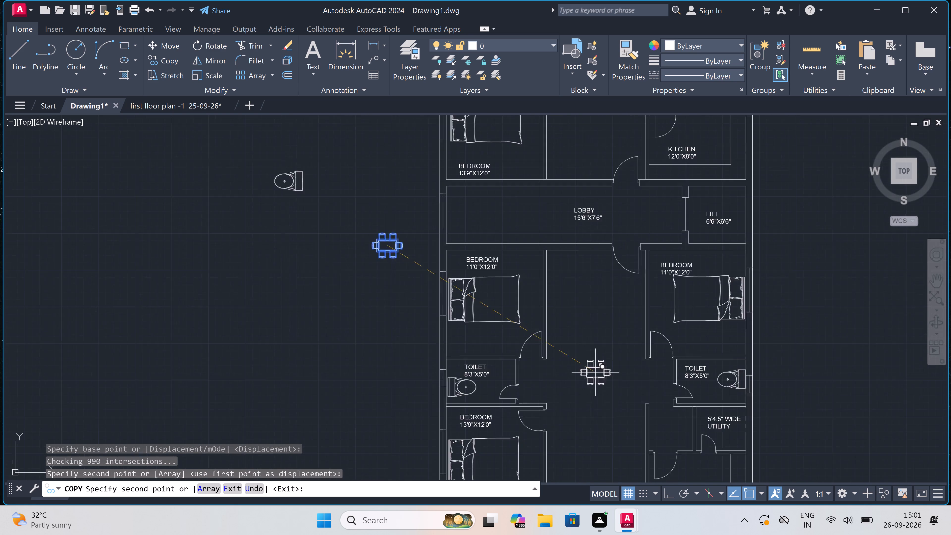
scroll(592, 408, "down", 2)
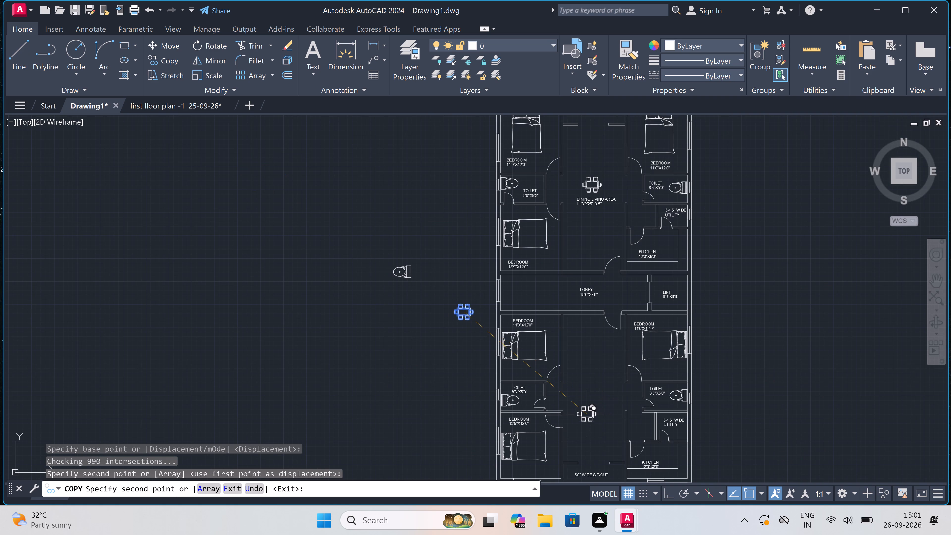
scroll(587, 414, "up", 2)
left_click(599, 410)
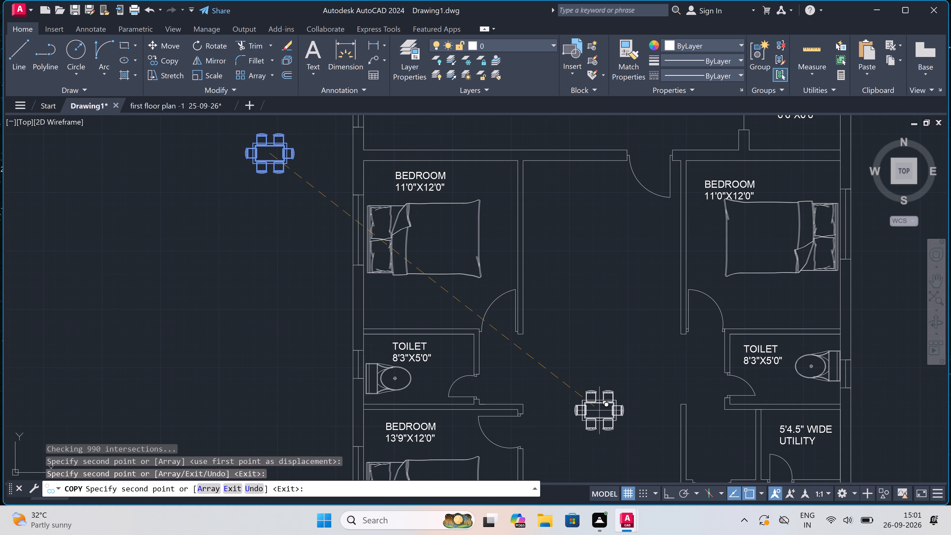
key("Escape")
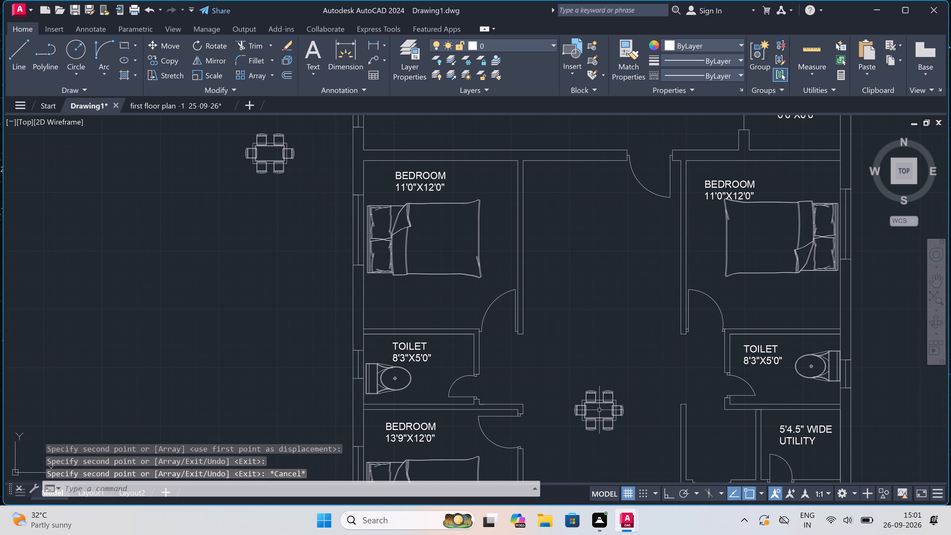
Move the southern unit's KITCHEN 12'0"X8'0" label north, clear of the counter line.
scroll(608, 347, "down", 4)
scroll(608, 361, "up", 3)
scroll(608, 361, "down", 1)
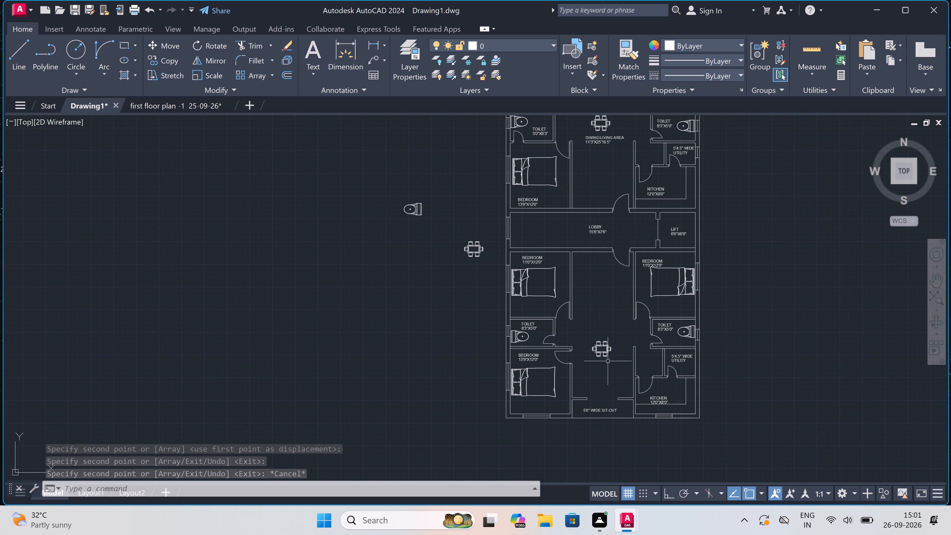
scroll(668, 404, "up", 3)
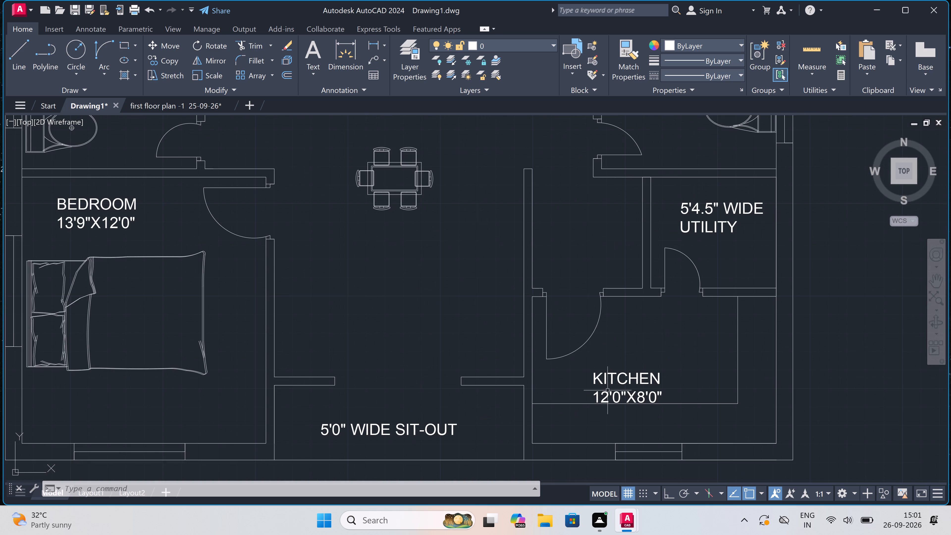
left_click(600, 376)
left_click(592, 371)
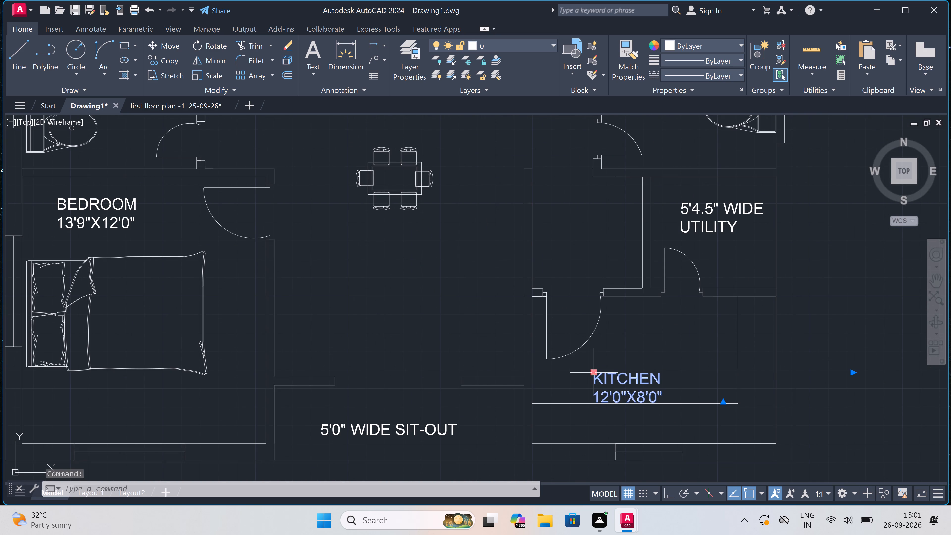
scroll(596, 341, "up", 2)
left_click(596, 341)
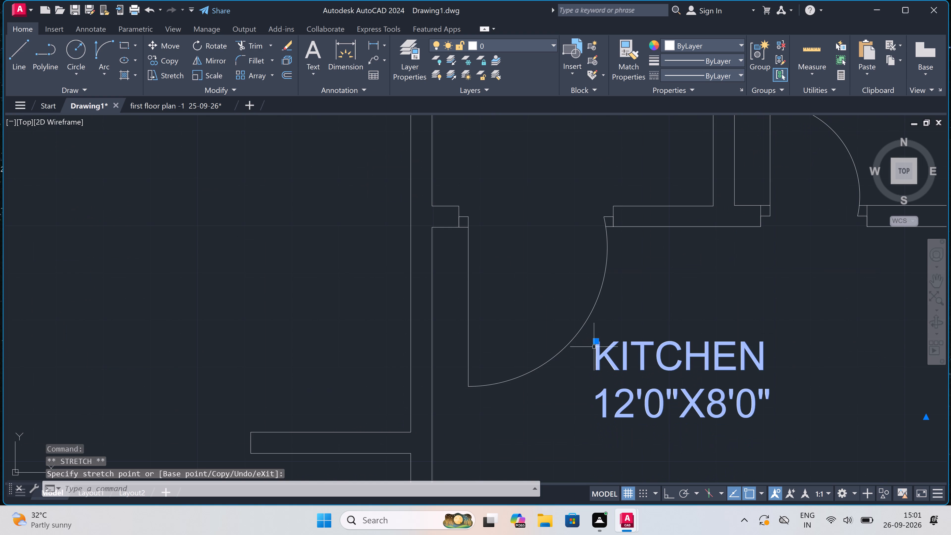
key("Escape")
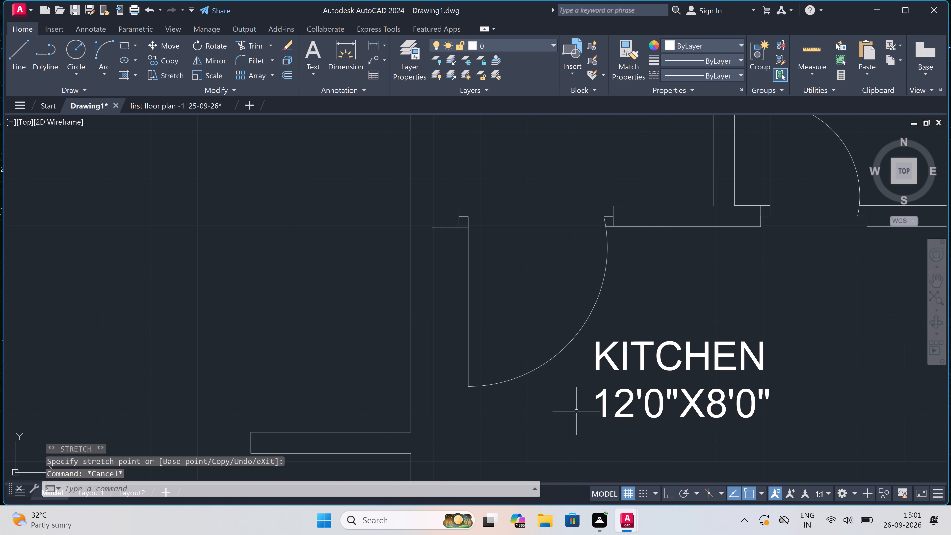
Delete the spare WC lying outside the plan, west of the lobby.
scroll(506, 287, "down", 4)
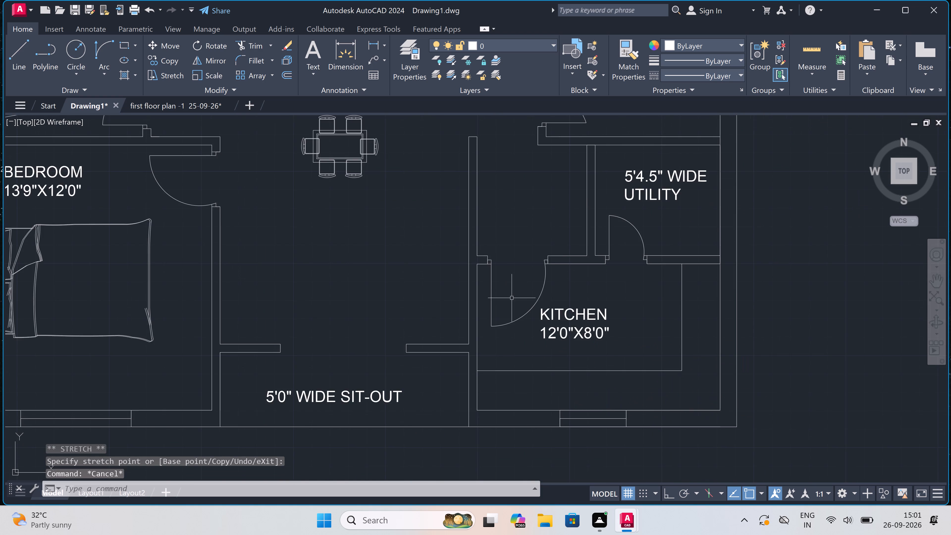
scroll(513, 299, "down", 3)
scroll(452, 231, "up", 2)
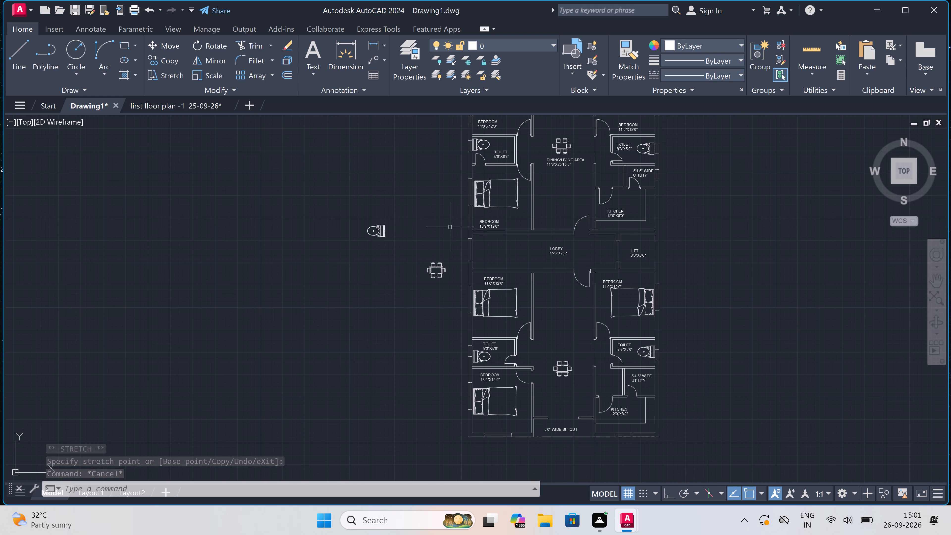
left_click_drag(424, 191, 420, 198)
left_click(335, 237)
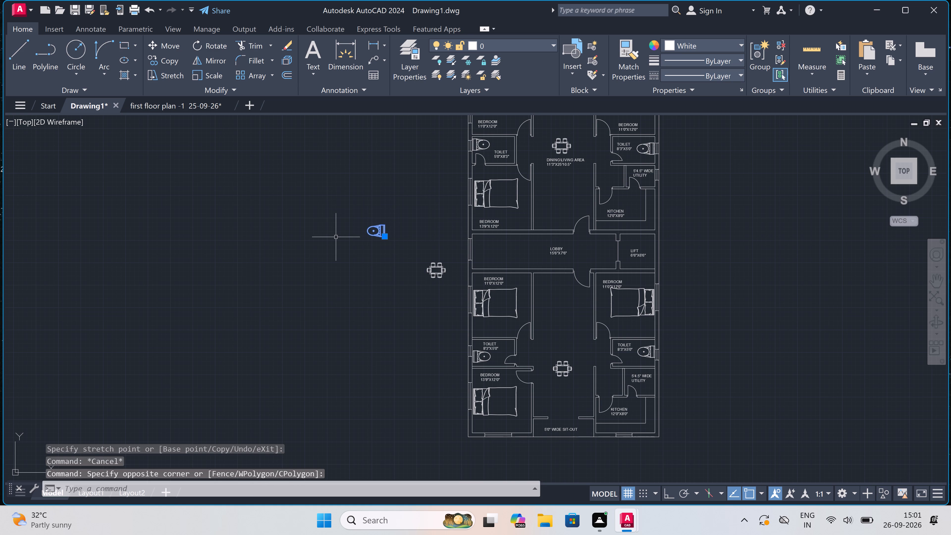
key("Delete")
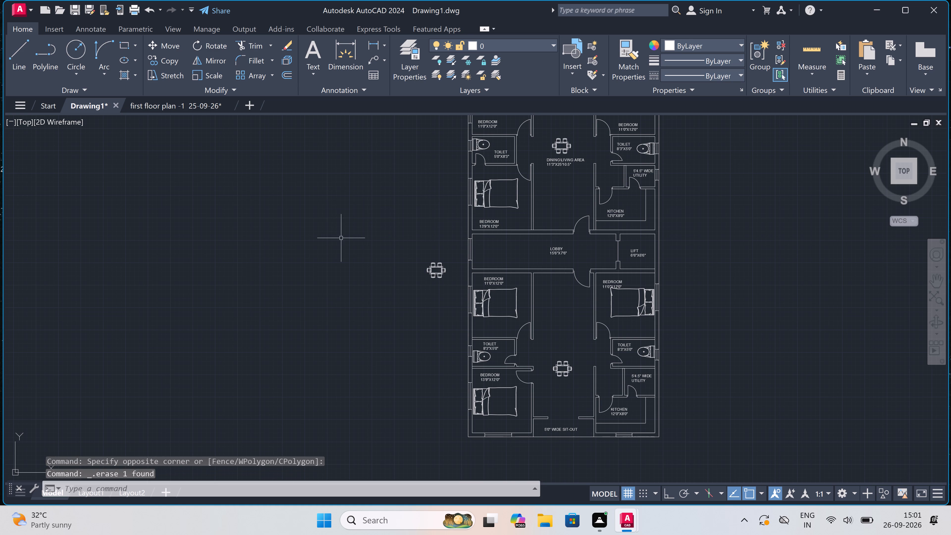
Delete the spare dining set lying outside the plan's west wall.
scroll(425, 260, "up", 2)
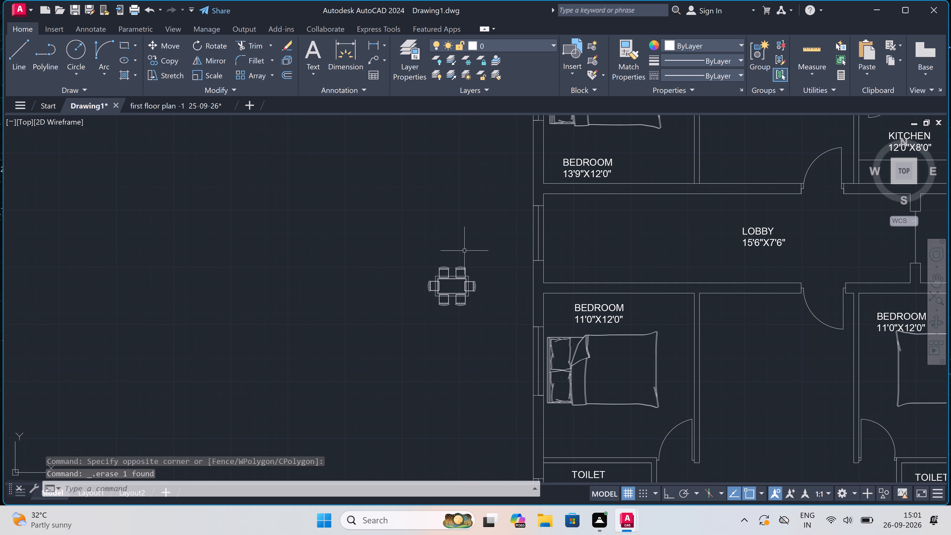
left_click(476, 248)
left_click(394, 325)
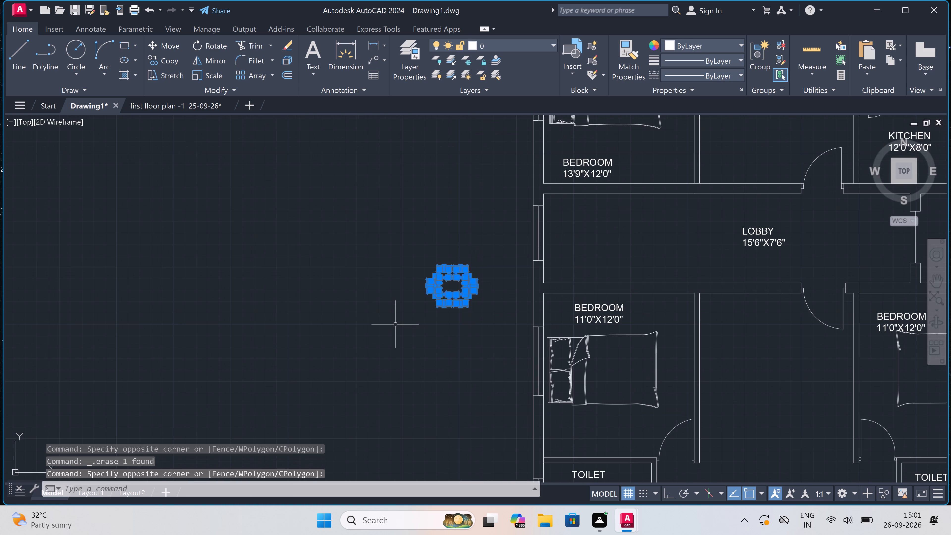
key("Delete")
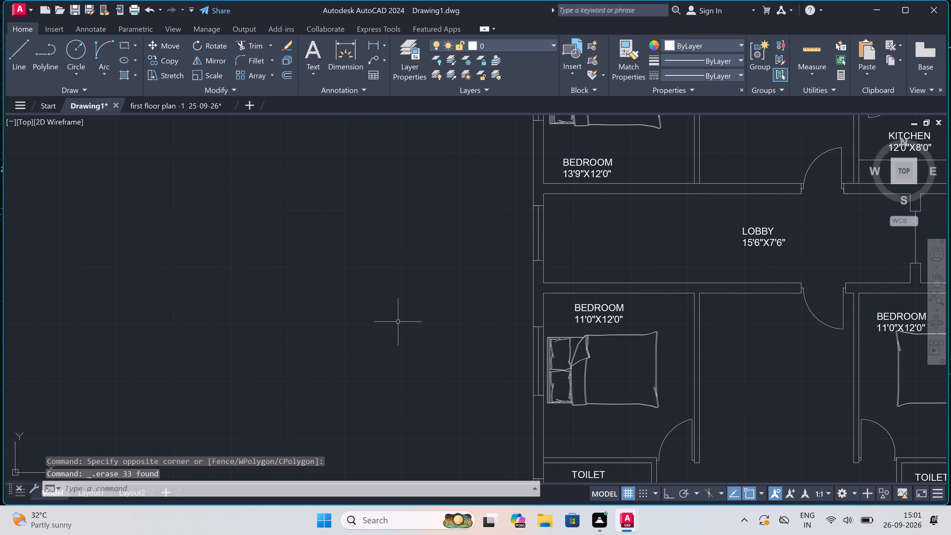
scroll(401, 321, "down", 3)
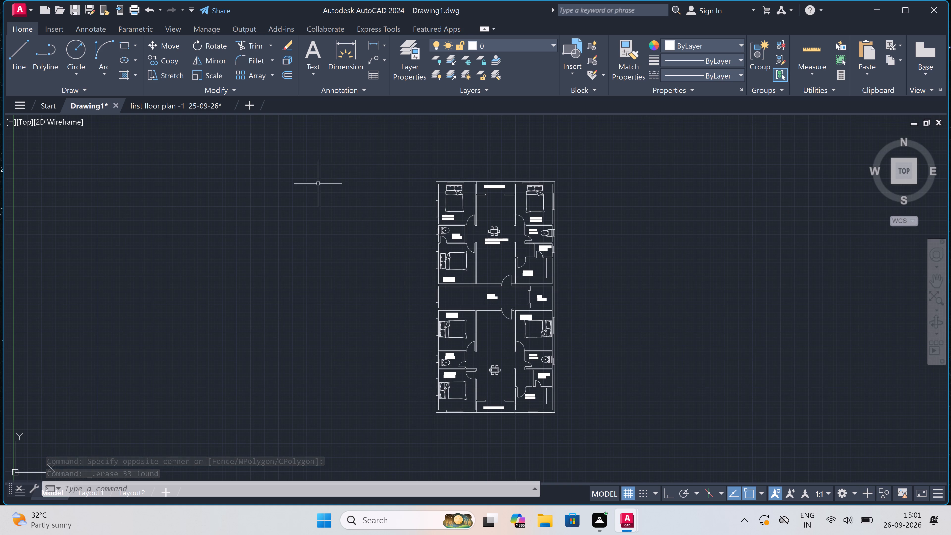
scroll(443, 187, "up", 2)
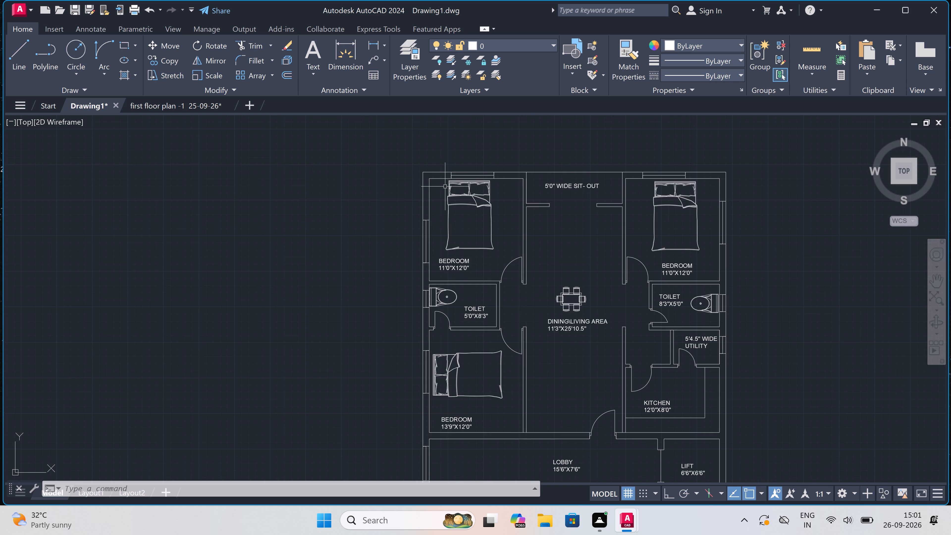
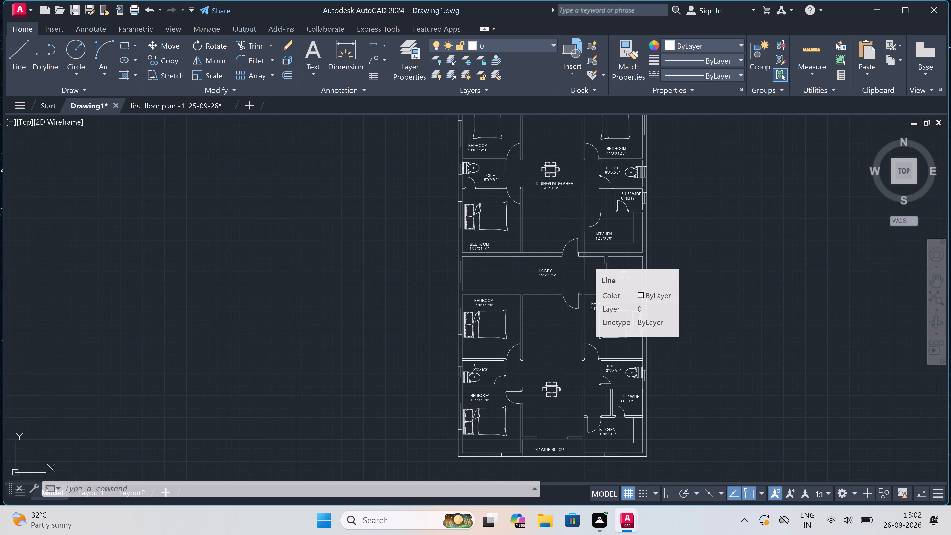
Look over the whole furnished two-unit plan, from the northern sit-out to the southern sit-out.
scroll(561, 299, "down", 1)
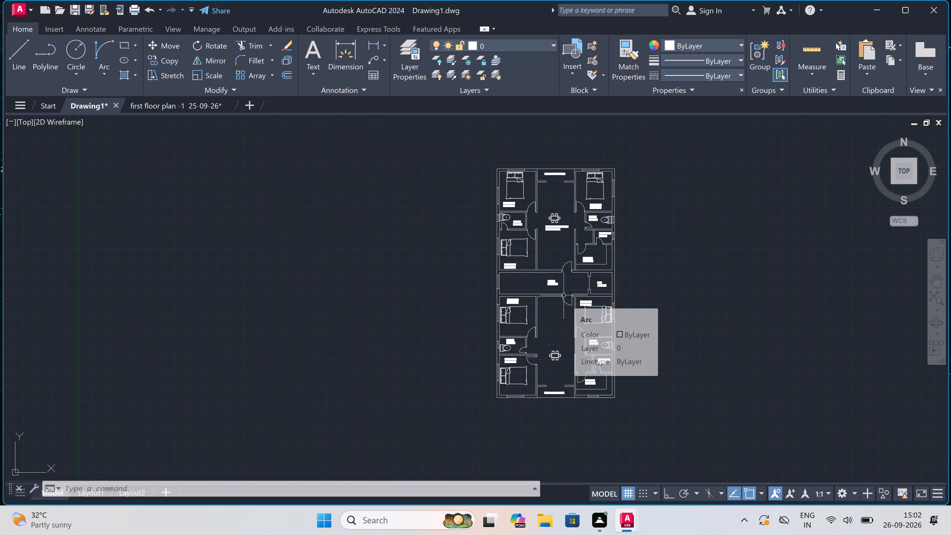
scroll(564, 295, "up", 1)
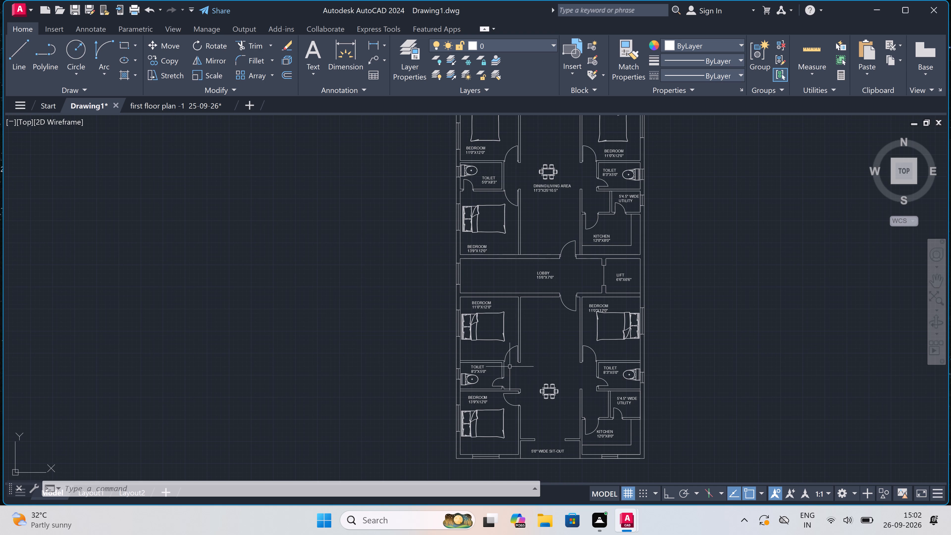
scroll(510, 366, "down", 2)
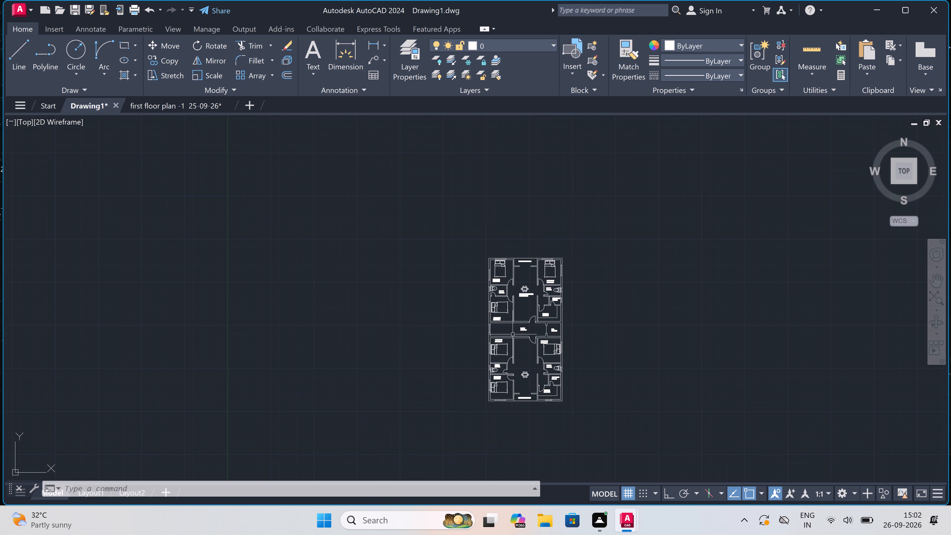
scroll(537, 271, "up", 2)
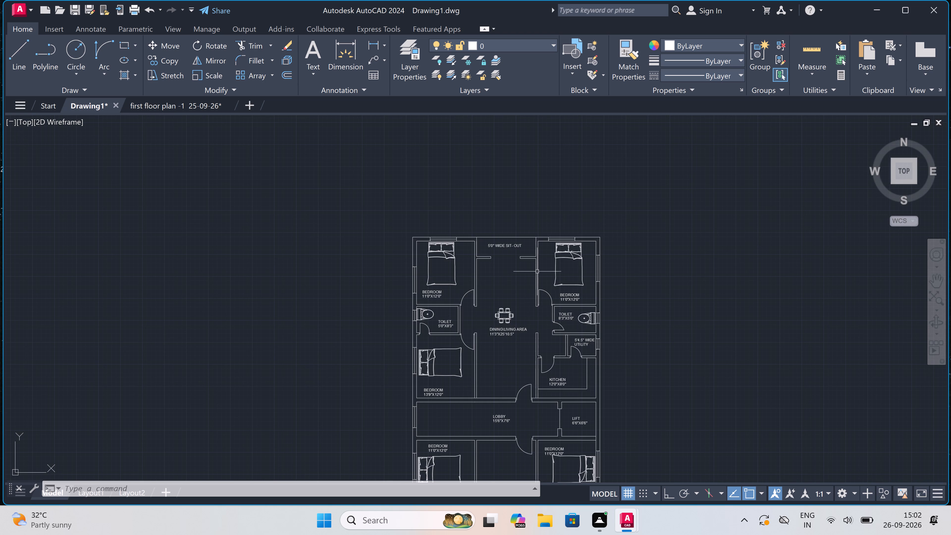
scroll(537, 271, "up", 2)
scroll(537, 271, "down", 2)
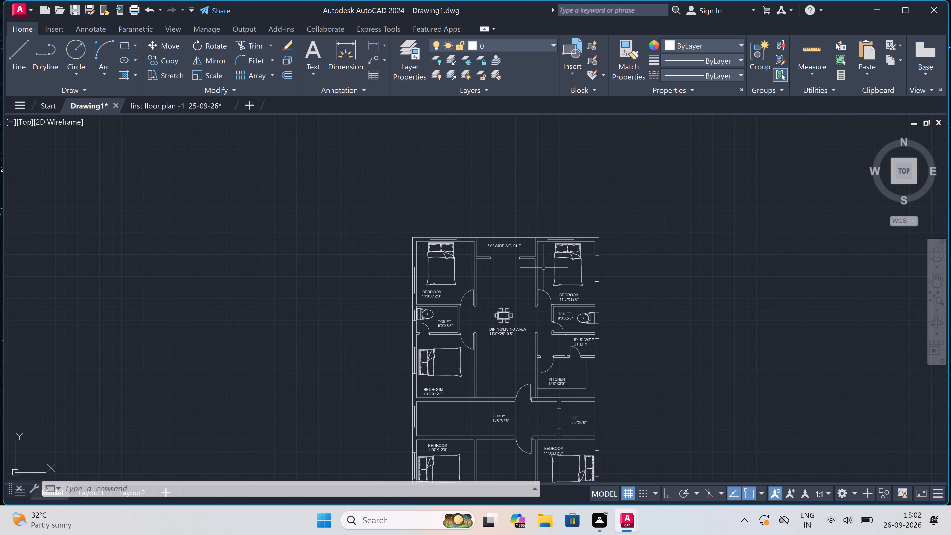
scroll(689, 232, "down", 2)
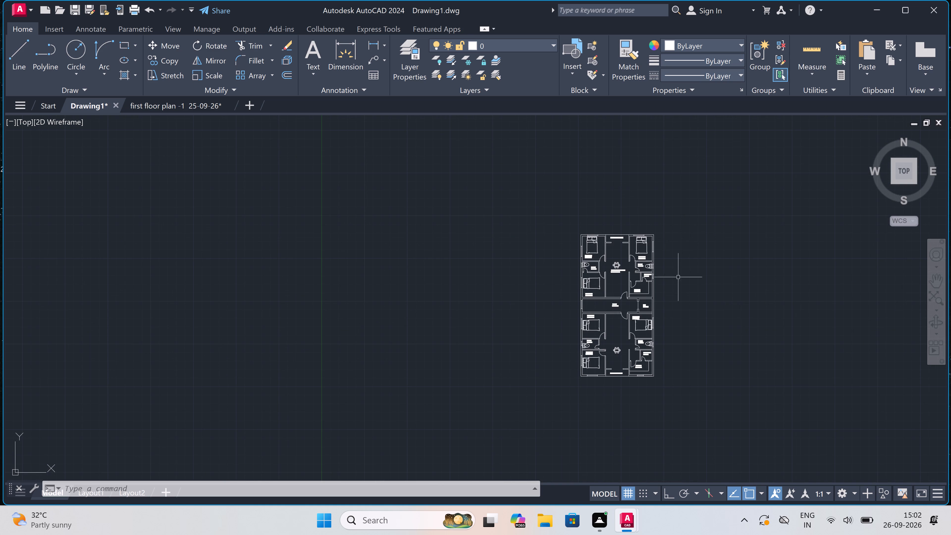
scroll(678, 303, "up", 2)
scroll(678, 303, "down", 1)
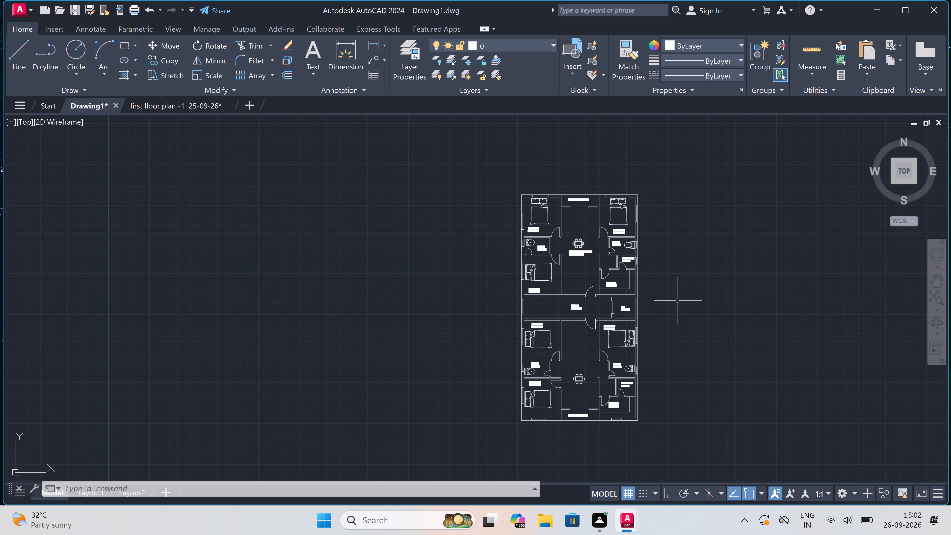
Copy the entire floor plan, with Ortho on, to a spot directly west of the original and finish copying.
left_click(676, 177)
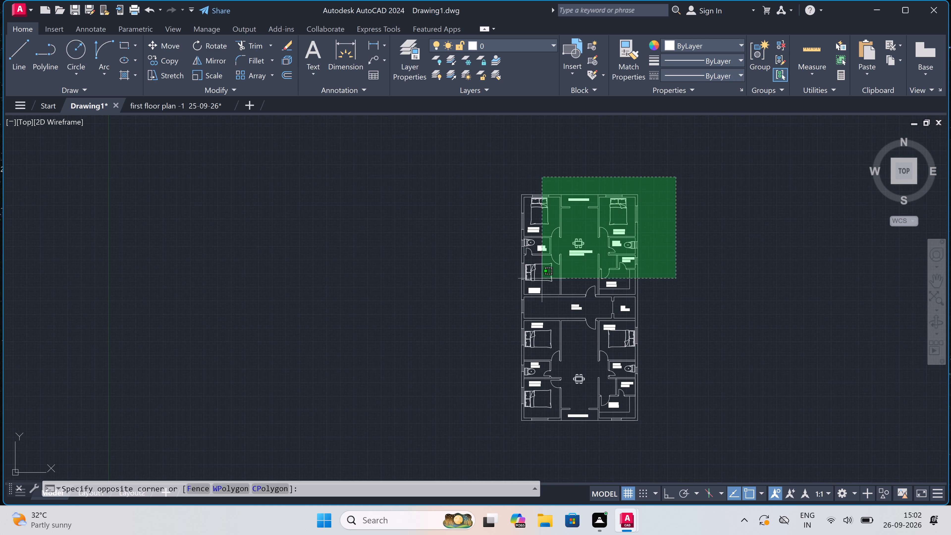
left_click(463, 447)
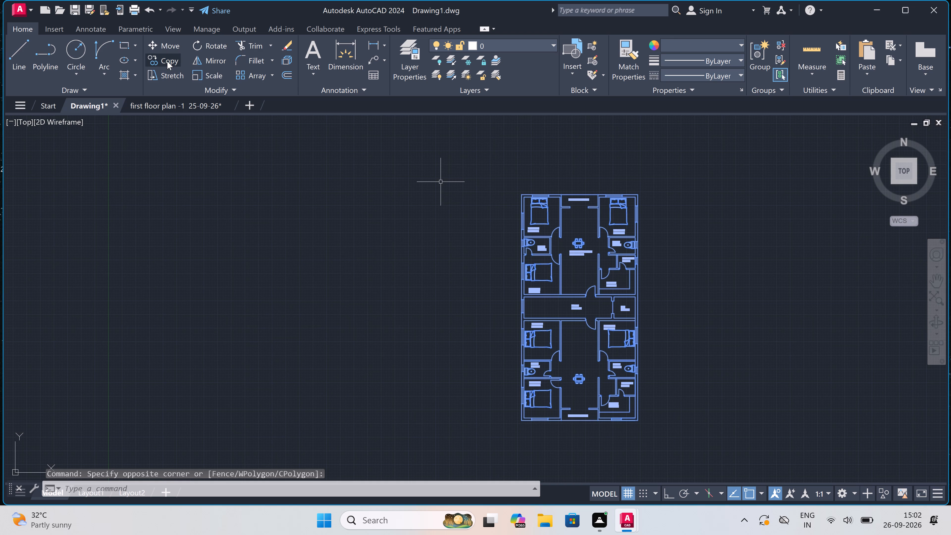
left_click(161, 57)
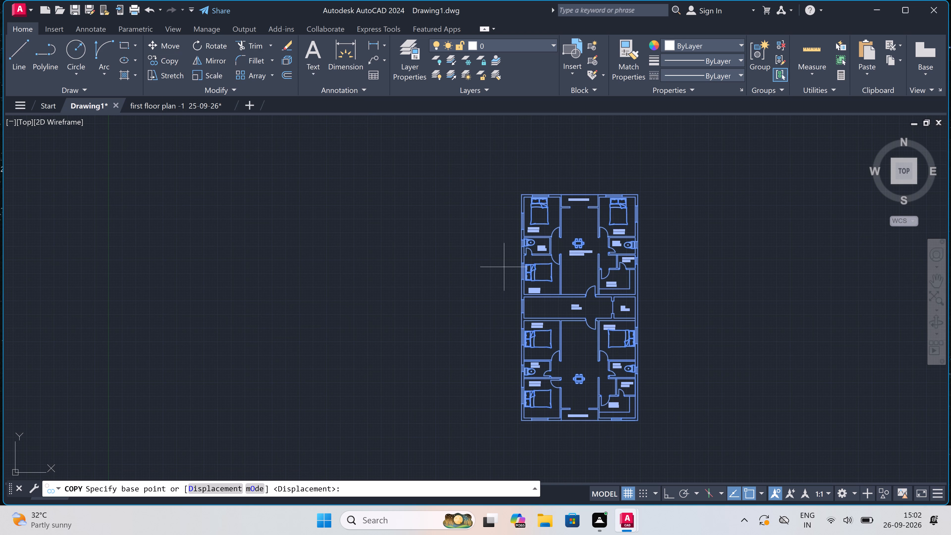
left_click(588, 288)
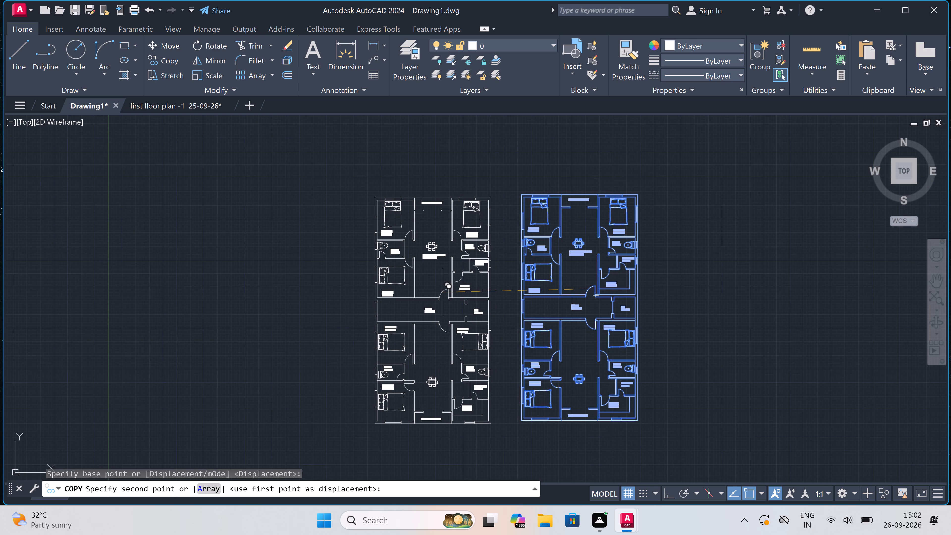
key("F8")
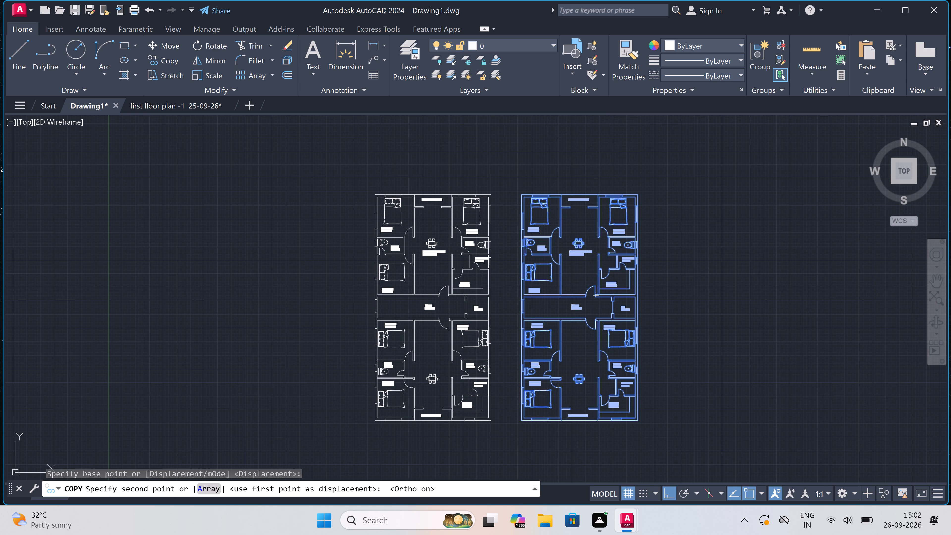
double_click(441, 290)
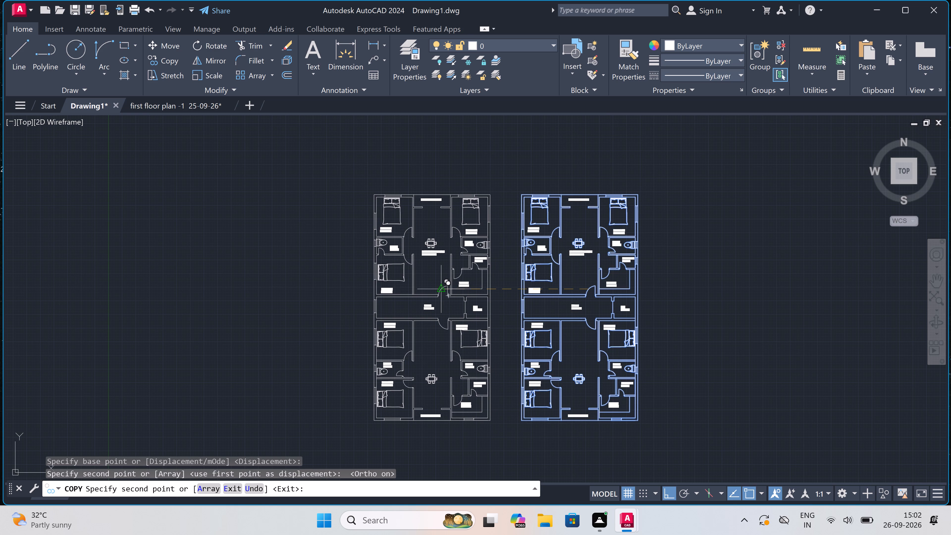
key("Escape")
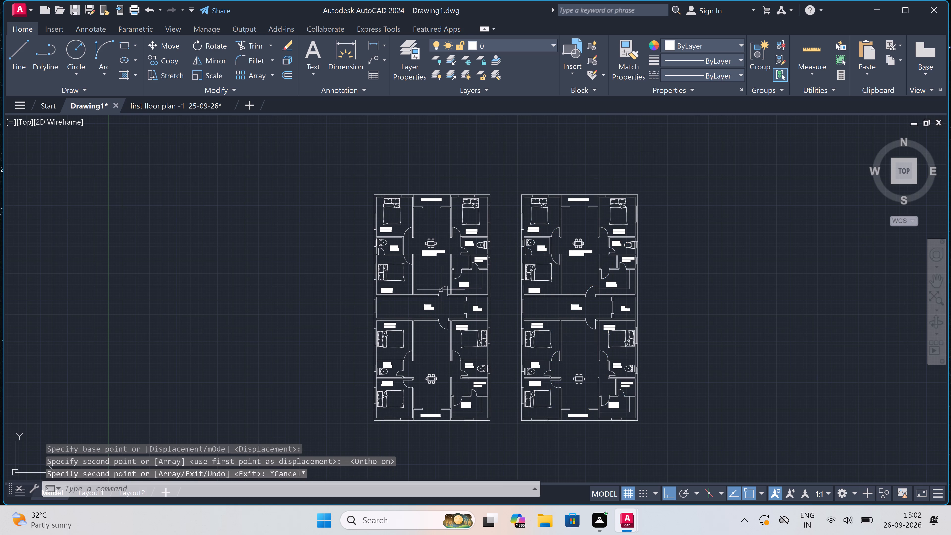
In the western copy, delete the LOBBY, LIFT and northern KITCHEN labels, plus the southern unit's eastern bedroom and toilet labels, bed and WC.
scroll(425, 318, "up", 1)
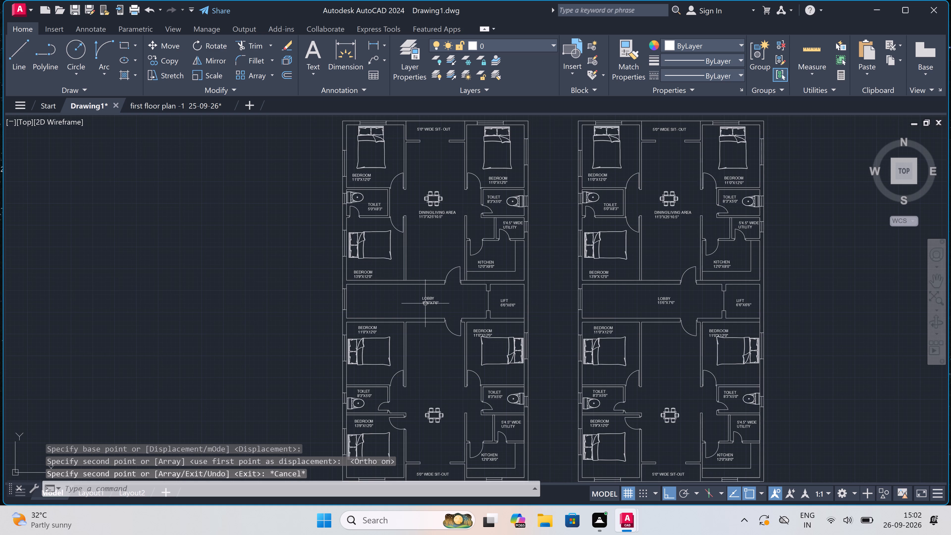
left_click(425, 303)
scroll(425, 303, "up", 2)
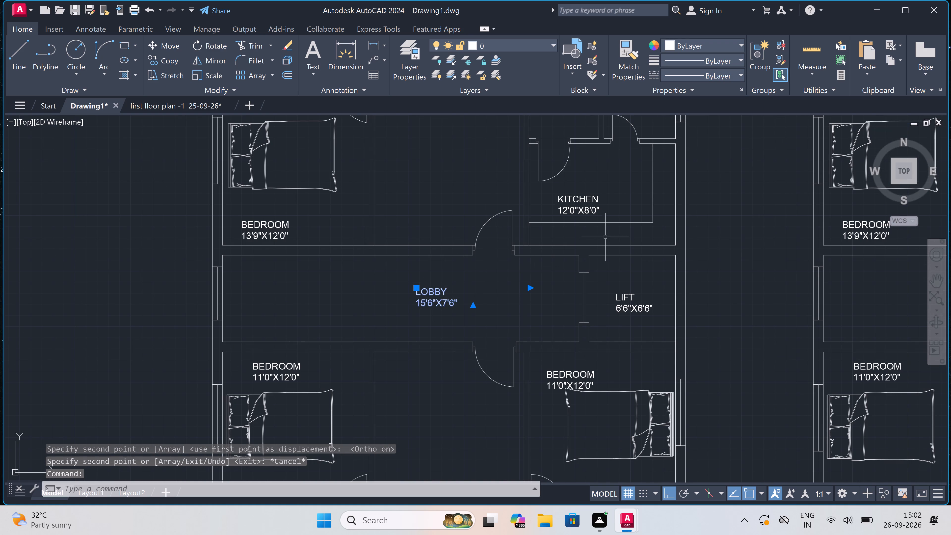
left_click(581, 202)
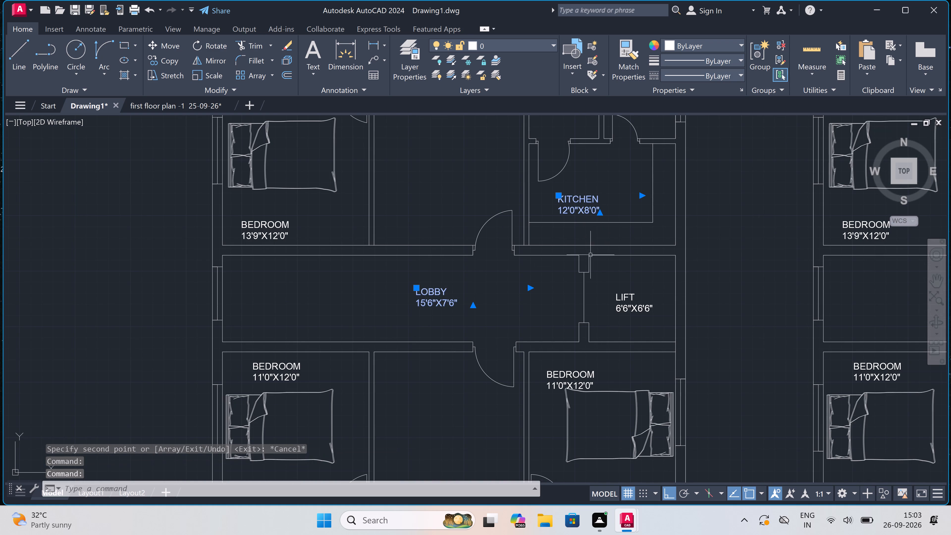
double_click(618, 294)
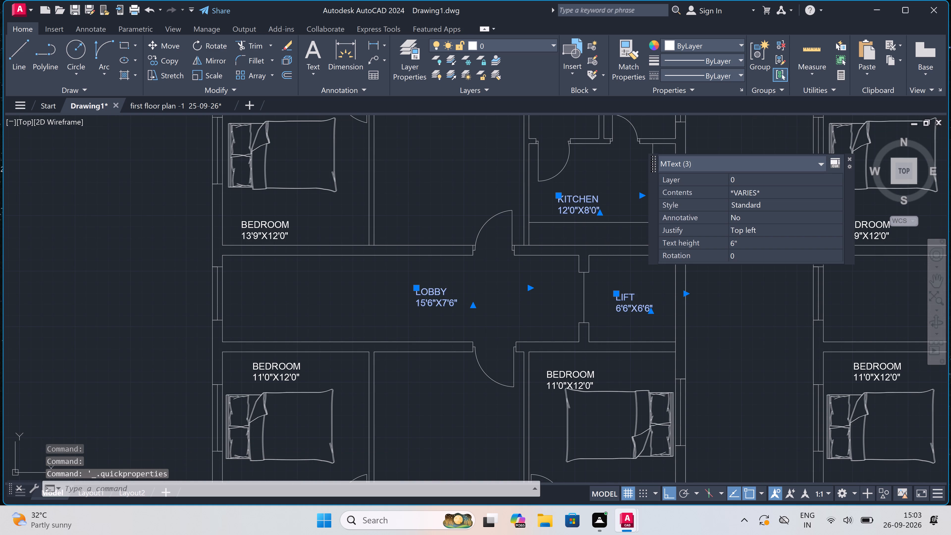
scroll(618, 294, "down", 2)
scroll(619, 343, "up", 2)
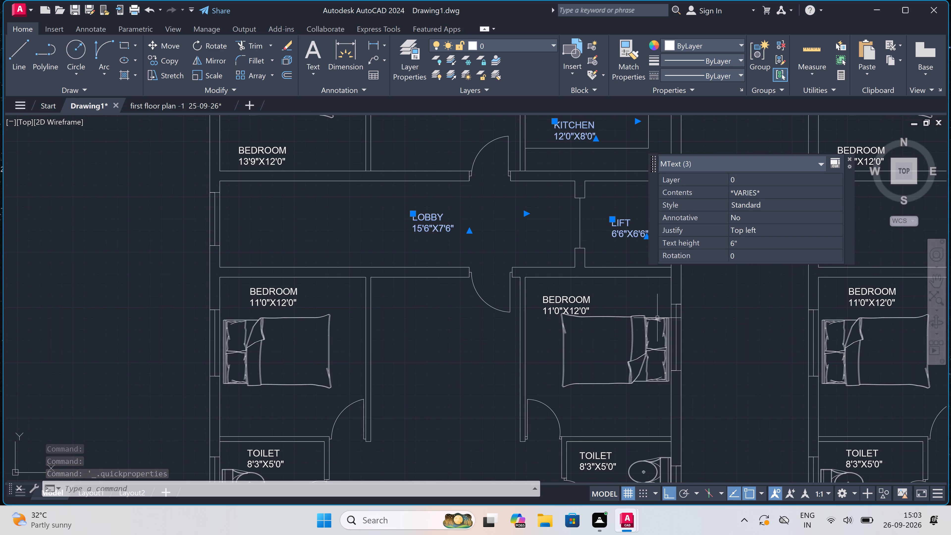
scroll(659, 323, "up", 3)
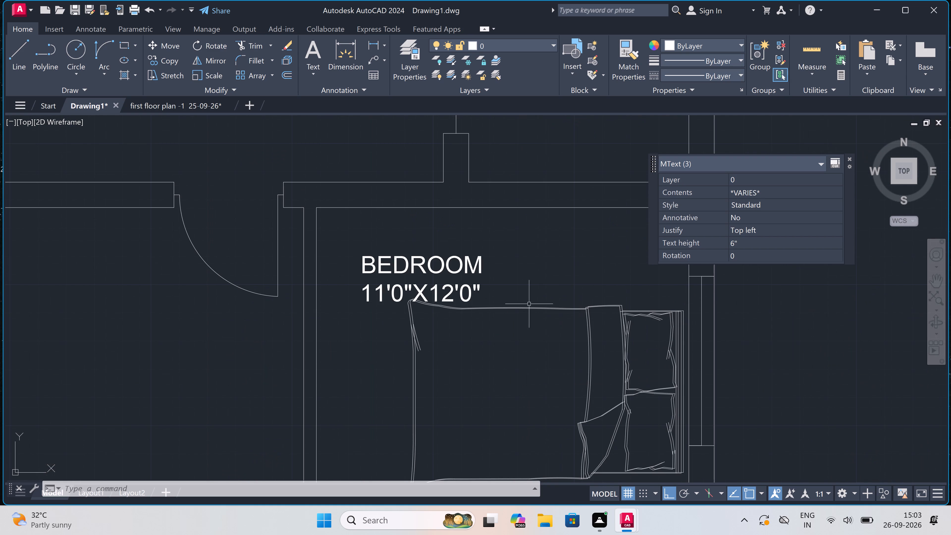
scroll(652, 311, "up", 2)
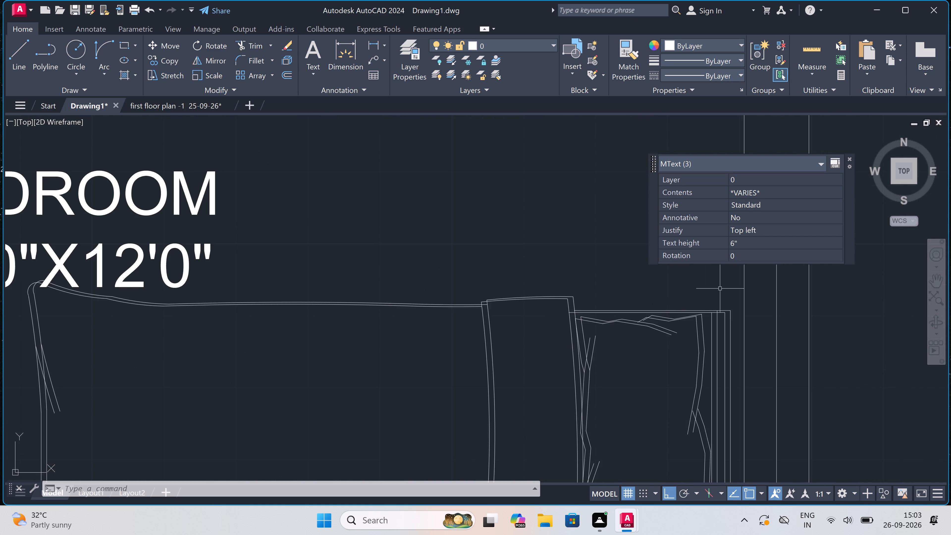
double_click(735, 287)
scroll(506, 441, "down", 1)
scroll(507, 406, "down", 2)
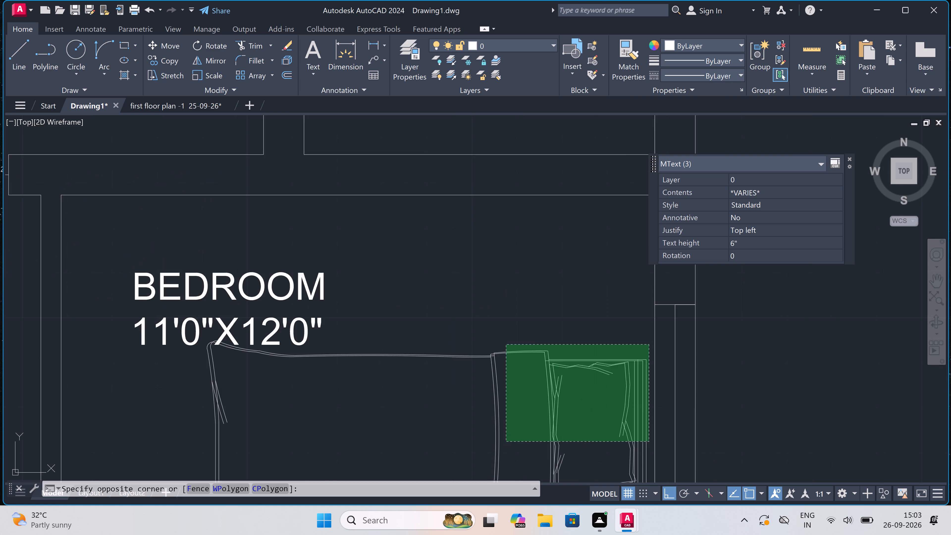
scroll(507, 405, "down", 2)
scroll(460, 440, "up", 3)
left_click(449, 454)
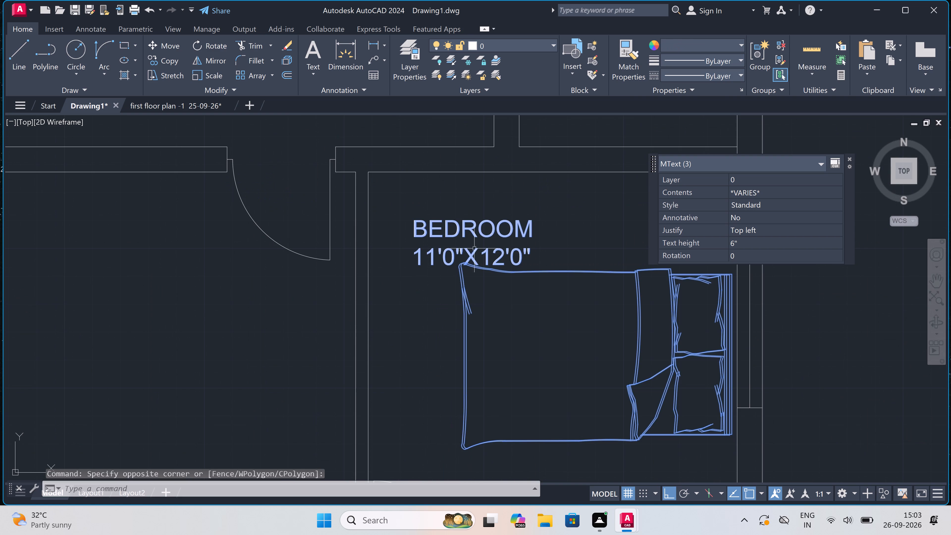
scroll(477, 238, "down", 5)
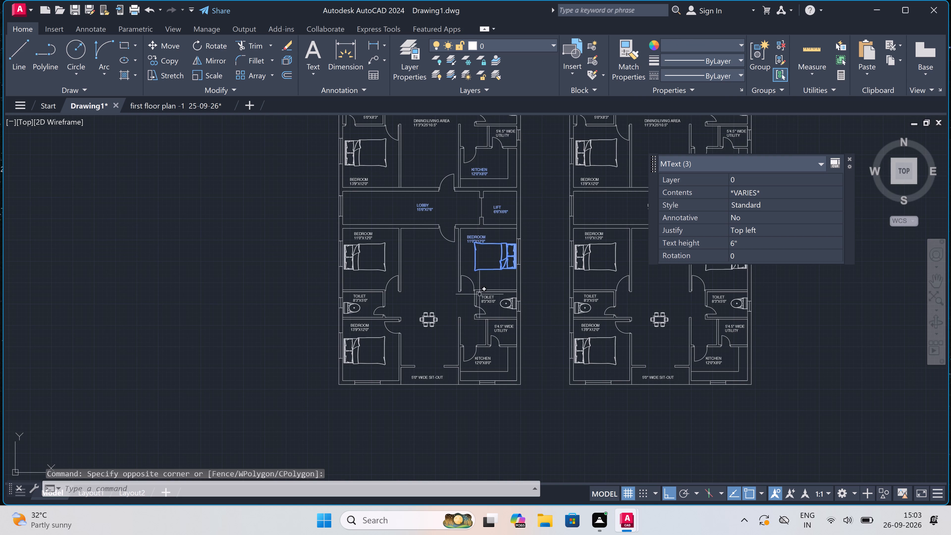
scroll(490, 300, "up", 2)
left_click(490, 299)
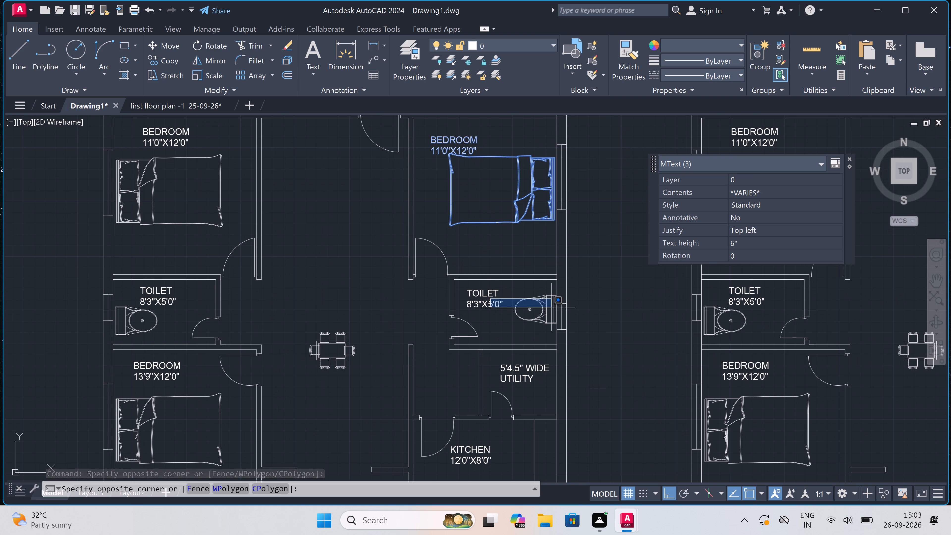
left_click(553, 309)
left_click(553, 309)
left_click(475, 294)
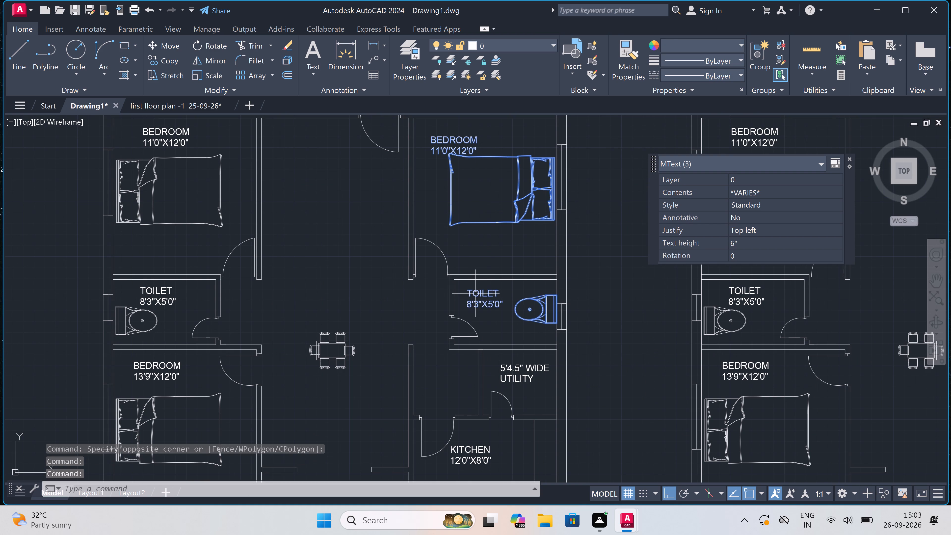
key("Delete")
Delete the UTILITY, KITCHEN and SIT-OUT labels and the dining set from the southern unit of the western copy.
scroll(475, 294, "down", 2)
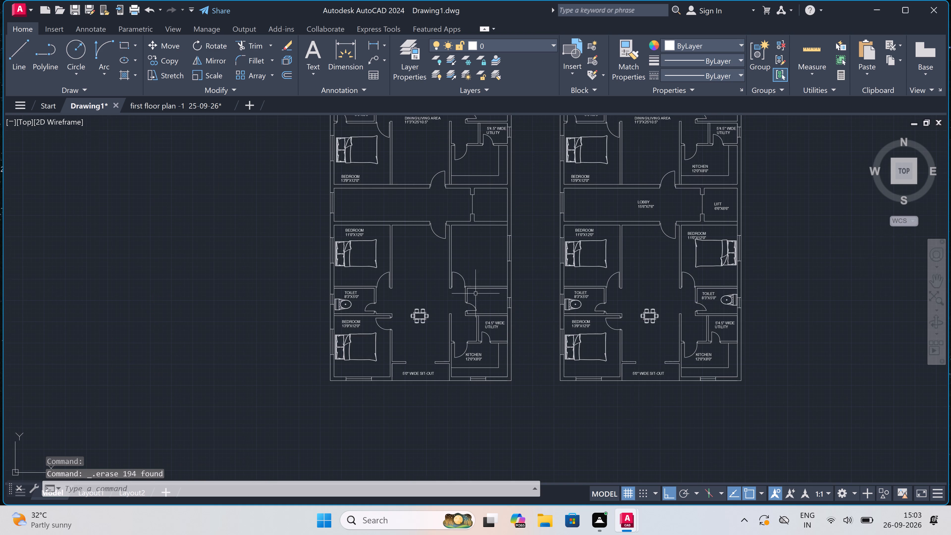
scroll(479, 338, "up", 2)
left_click(499, 305)
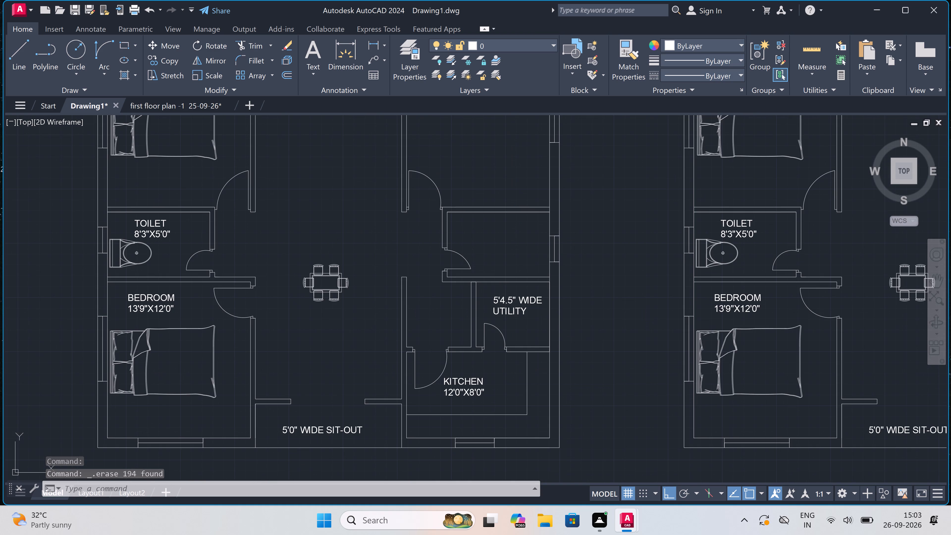
left_click(494, 295)
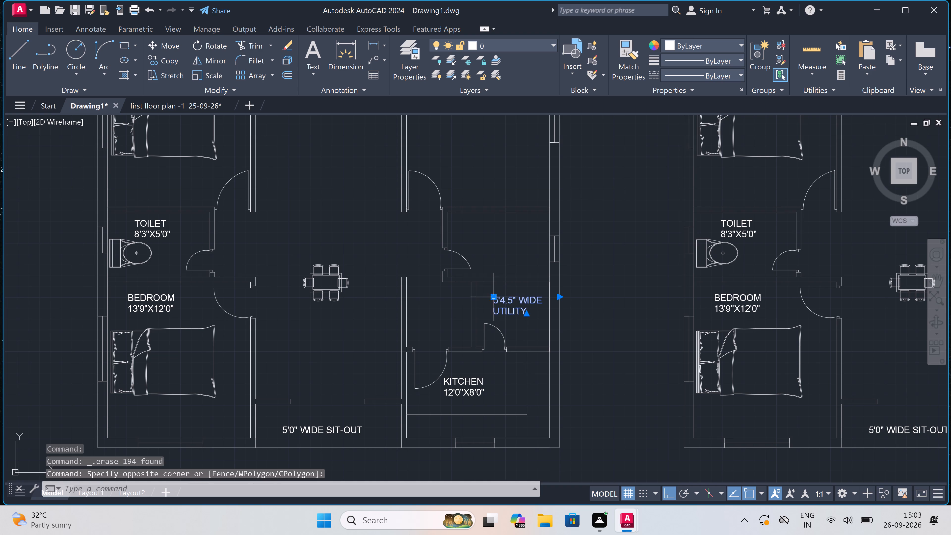
left_click(457, 375)
left_click(450, 389)
scroll(451, 390, "down", 3)
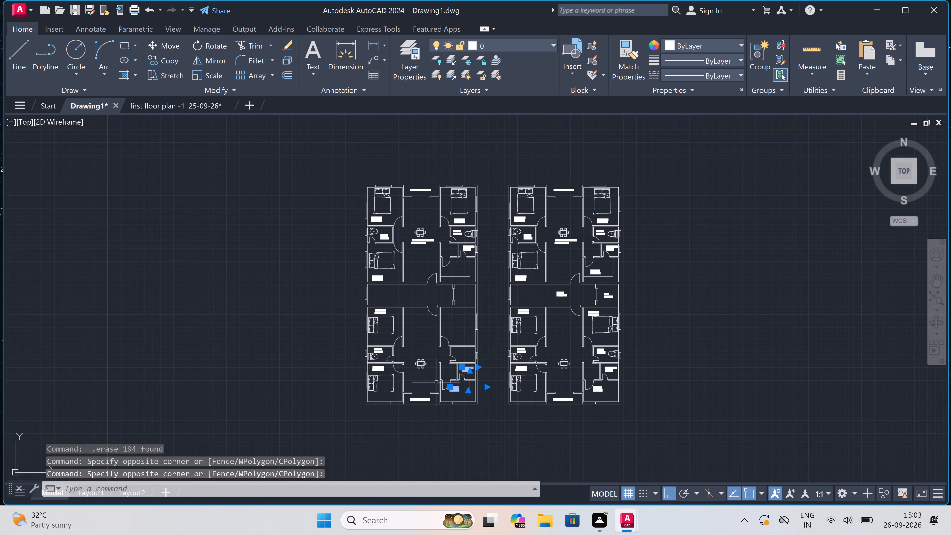
scroll(415, 418, "up", 3)
left_click(409, 344)
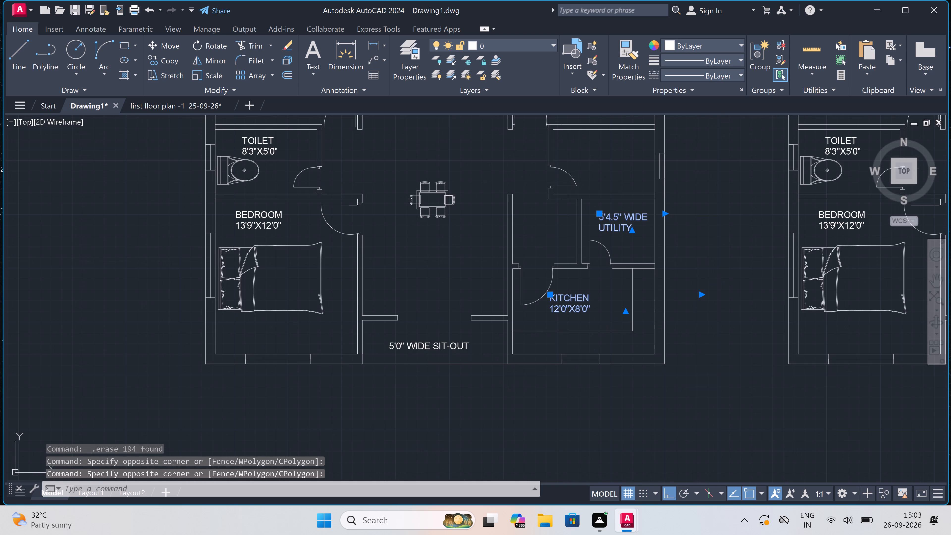
scroll(409, 344, "down", 2)
scroll(414, 302, "up", 2)
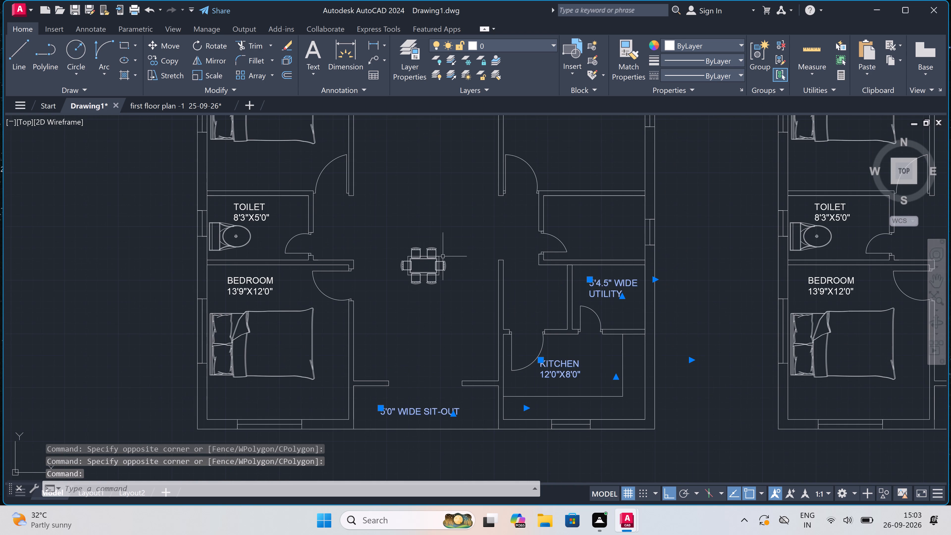
left_click(448, 236)
left_click(373, 300)
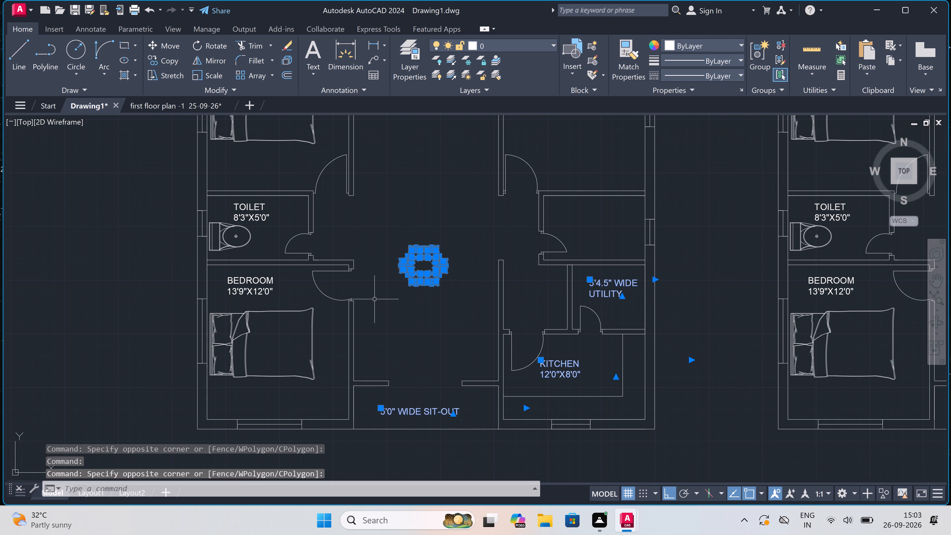
key("Delete")
scroll(374, 299, "down", 2)
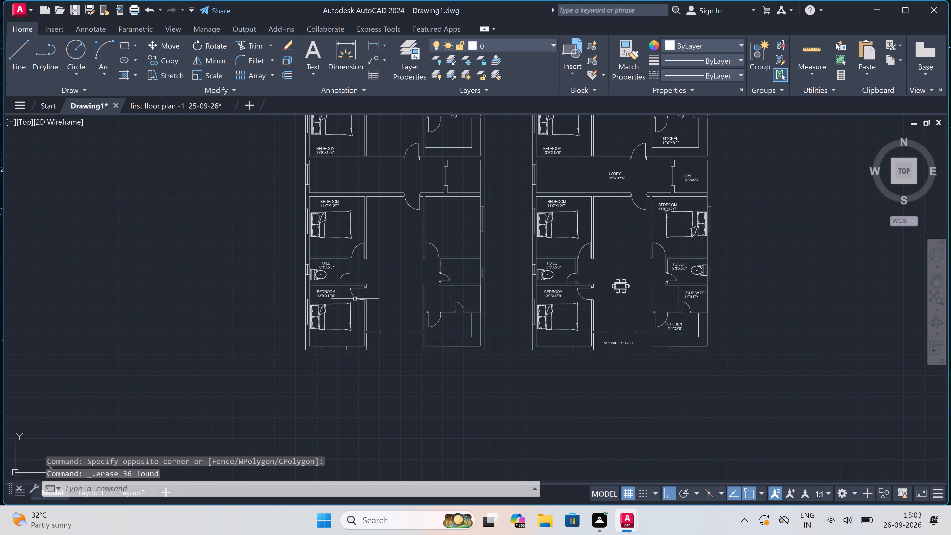
scroll(274, 297, "up", 1)
scroll(316, 305, "up", 1)
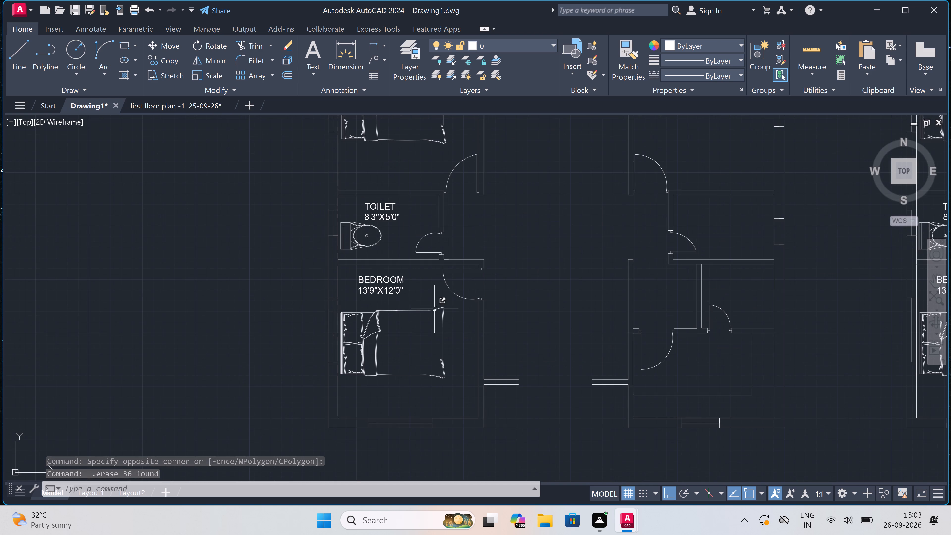
In the western copy, delete the beds, WC and labels from the southern unit's western rooms and the northern unit's 13'9"X12'0" bedroom.
left_click(453, 301)
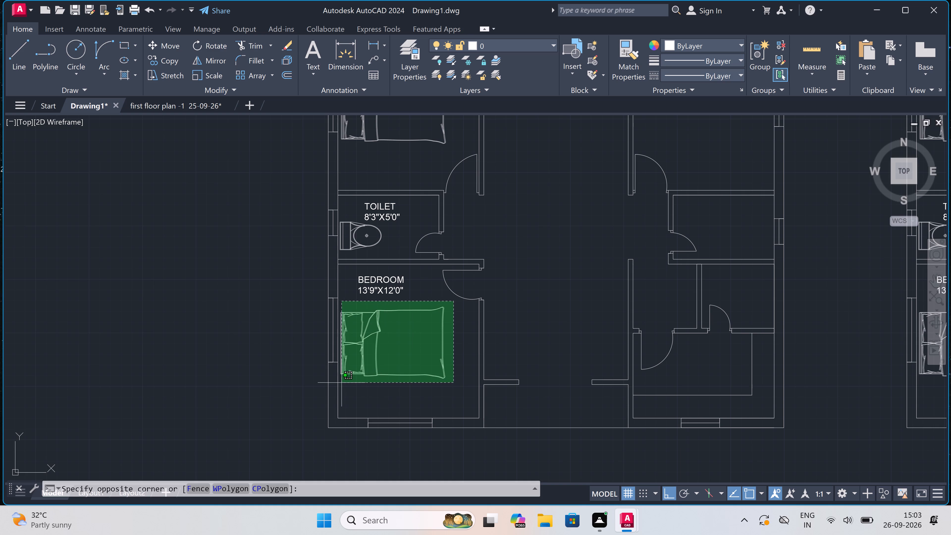
scroll(340, 383, "up", 2)
left_click(335, 379)
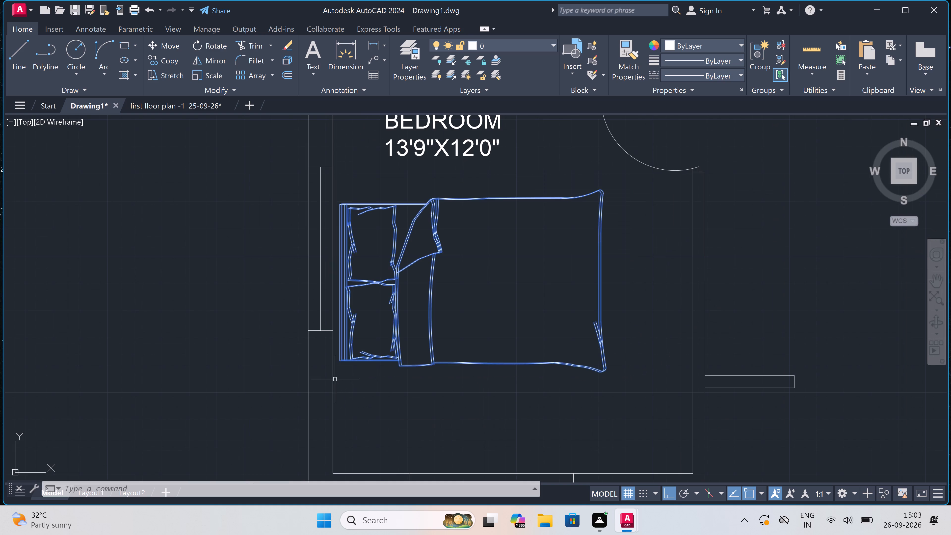
scroll(411, 383, "down", 3)
scroll(403, 328, "up", 1)
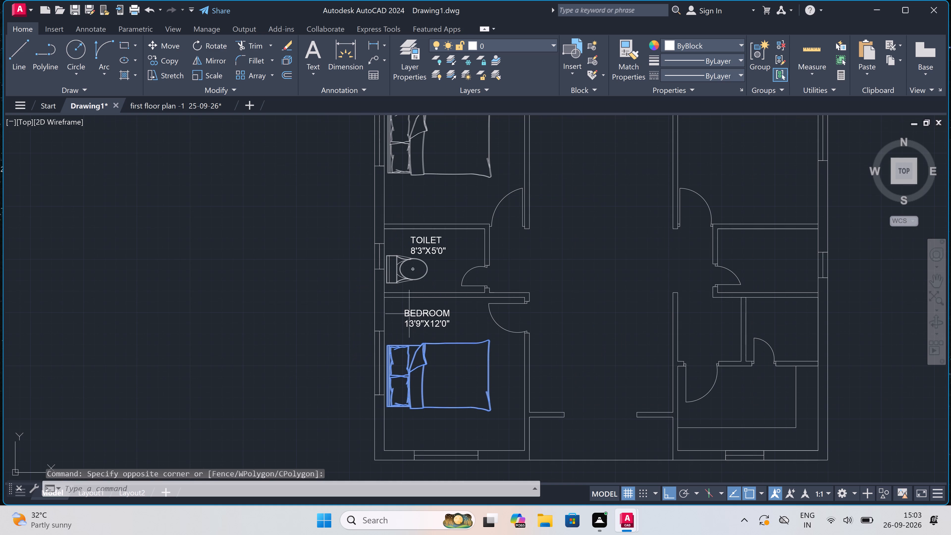
left_click(412, 308)
left_click(400, 326)
scroll(391, 274, "up", 3)
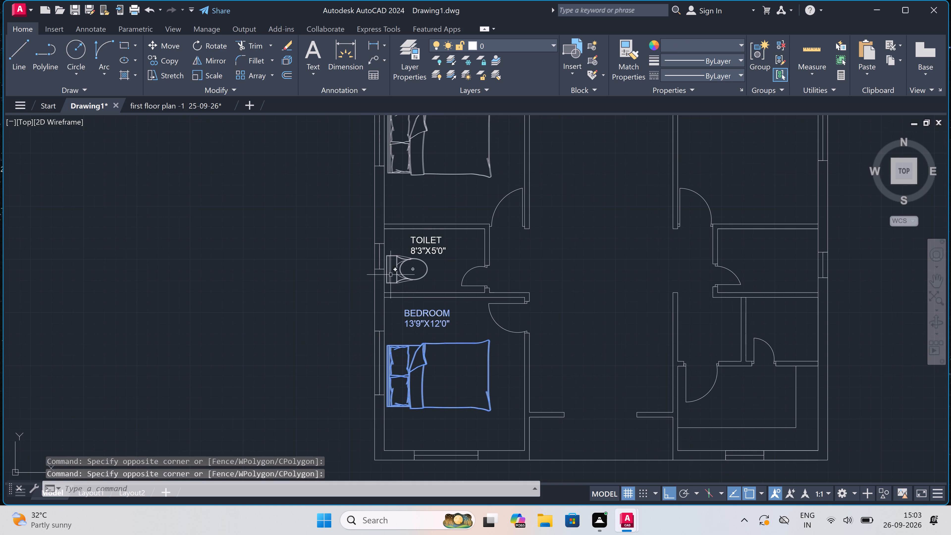
left_click_drag(486, 186, 484, 188)
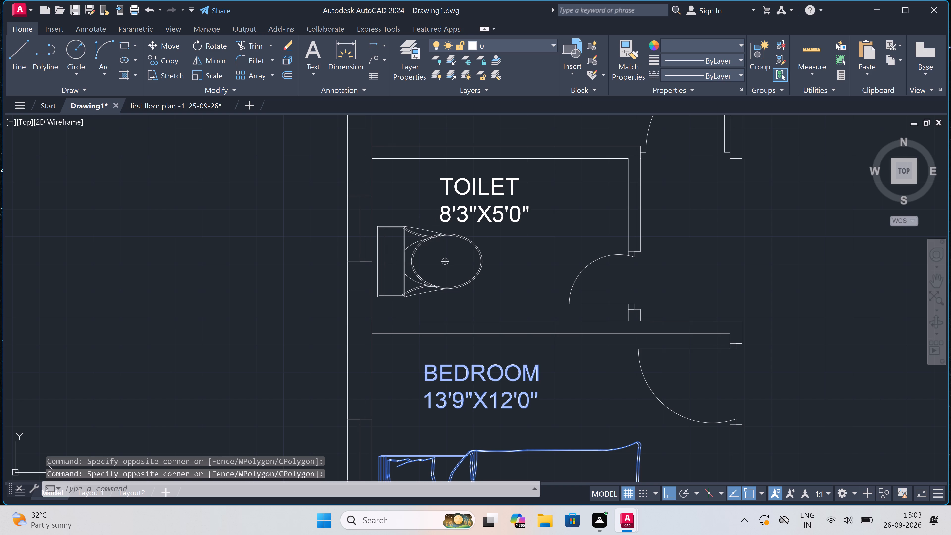
left_click(420, 291)
scroll(429, 293, "down", 4)
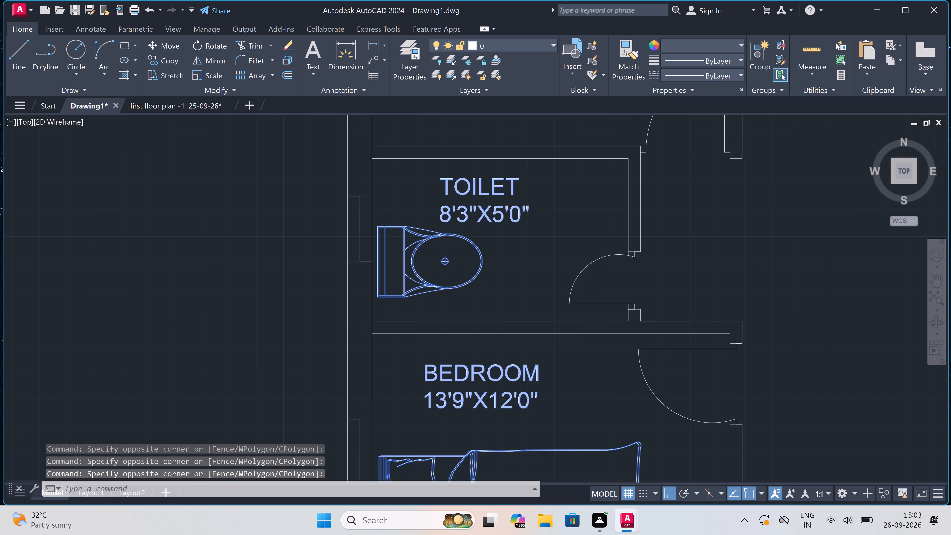
scroll(431, 299, "down", 2)
scroll(429, 271, "up", 4)
scroll(463, 254, "up", 1)
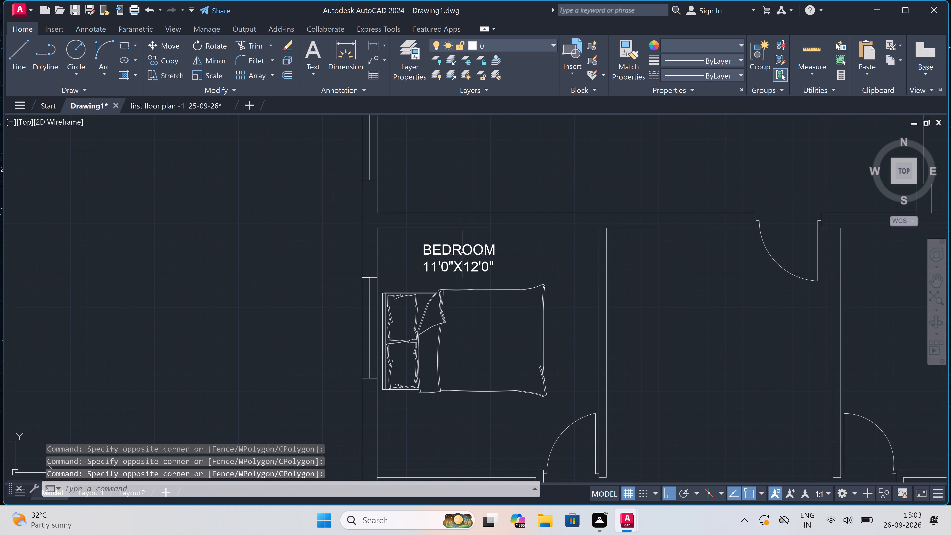
left_click(463, 249)
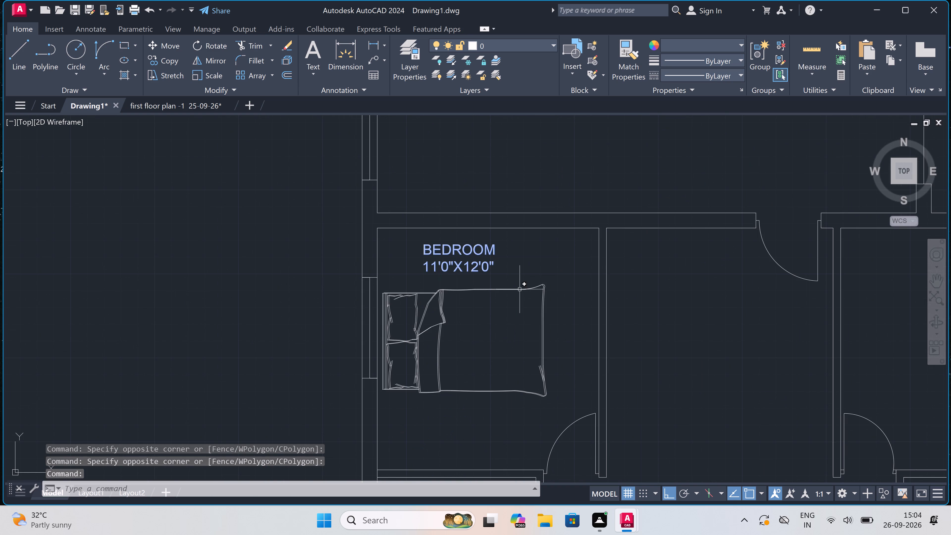
left_click(558, 282)
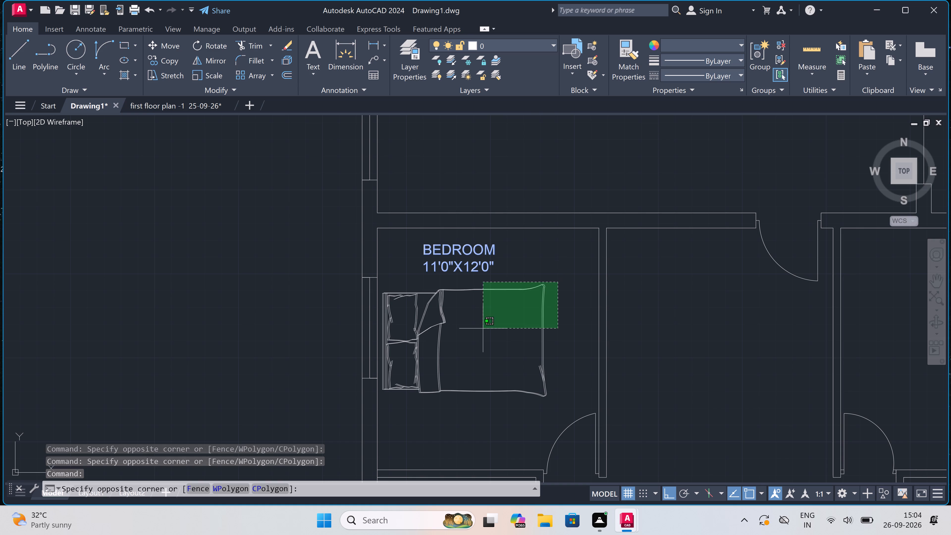
double_click(380, 397)
scroll(447, 380, "down", 3)
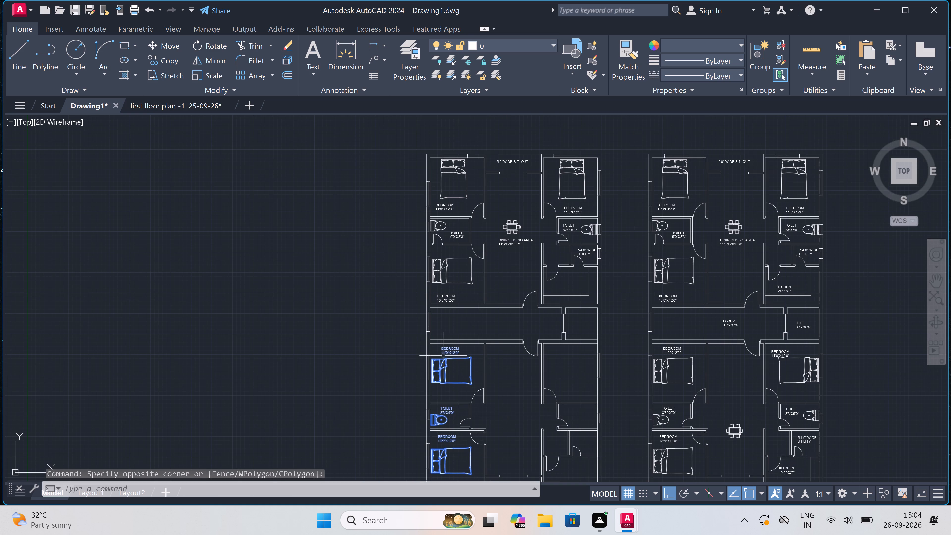
scroll(442, 295, "up", 3)
left_click(442, 295)
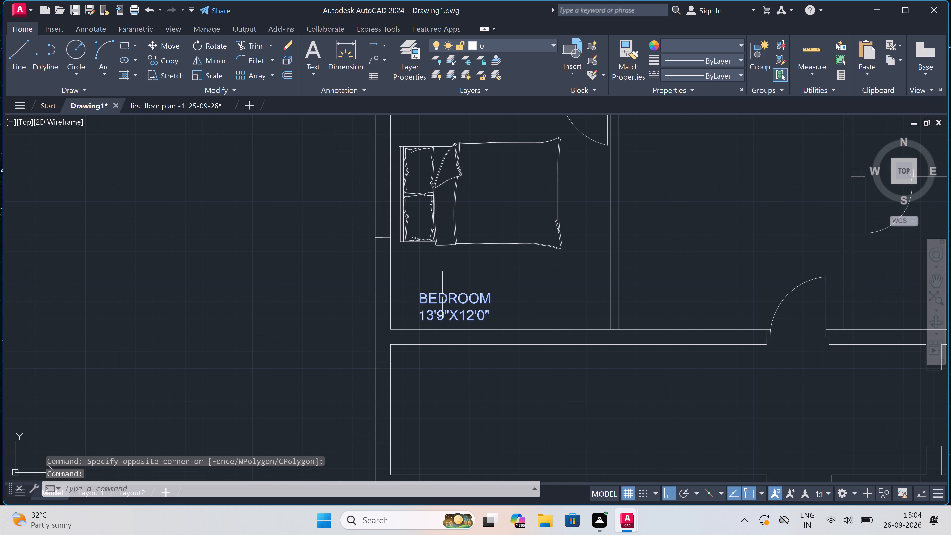
scroll(442, 295, "down", 3)
scroll(471, 252, "up", 1)
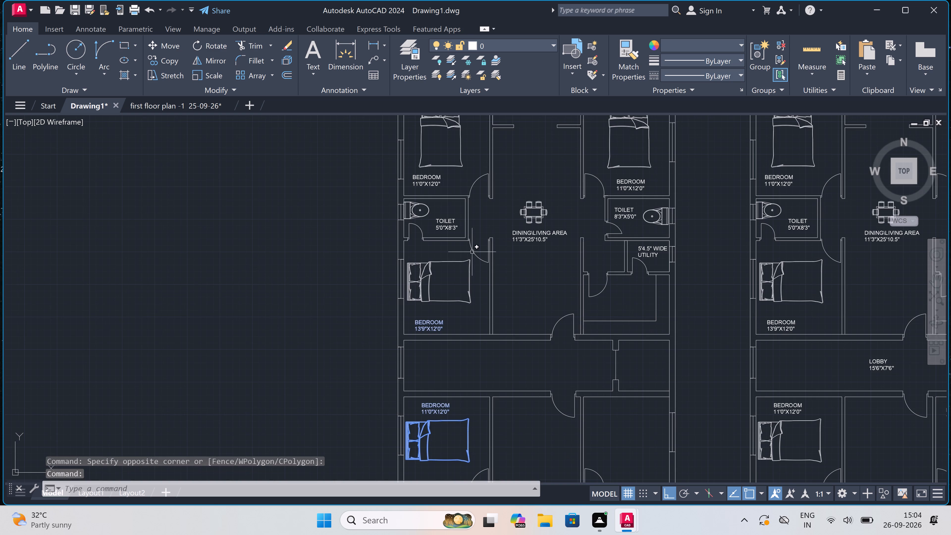
scroll(472, 252, "up", 3)
left_click(464, 265)
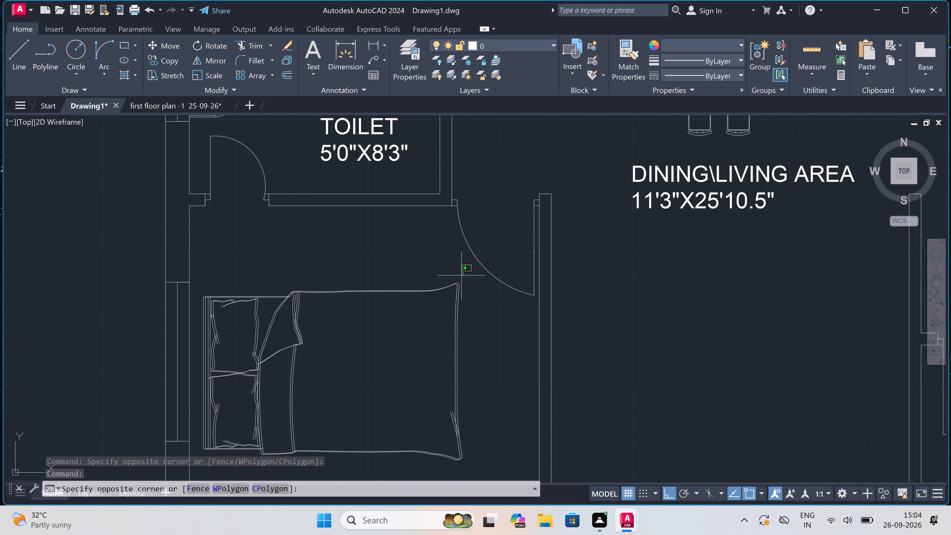
scroll(407, 376, "down", 3)
scroll(344, 428, "up", 3)
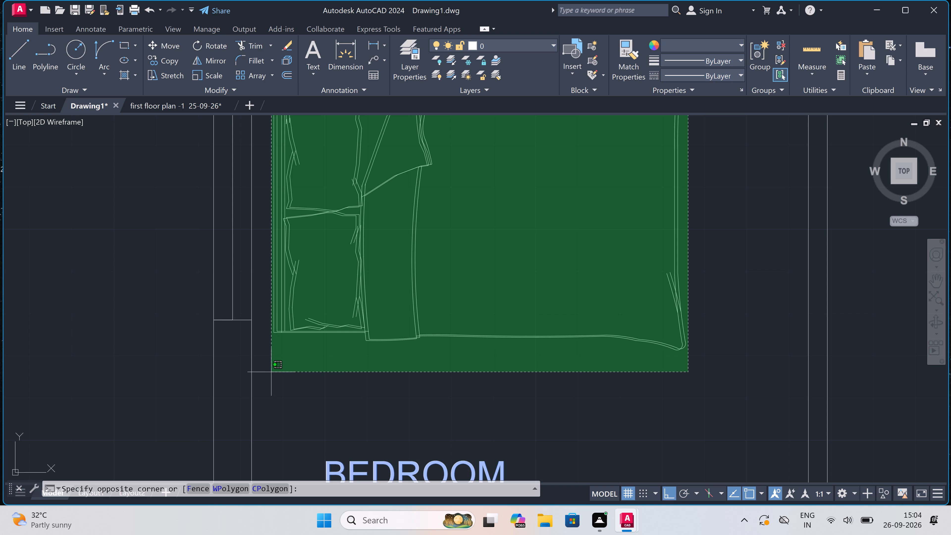
left_click(263, 367)
key("Delete")
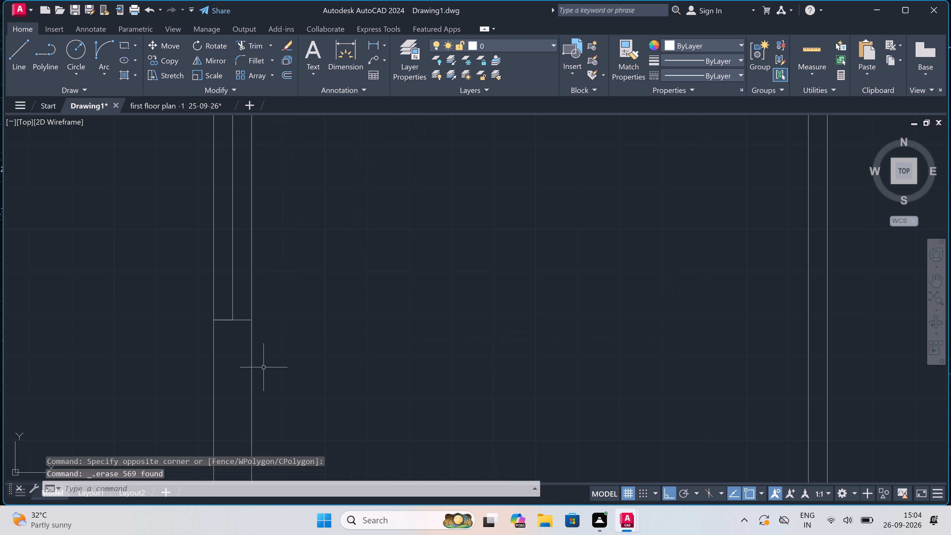
Delete the northern unit's dining set, both WCs, and the DINING\LIVING AREA, UTILITY, eastern BEDROOM and both TOILET labels from the western copy.
scroll(443, 307, "down", 6)
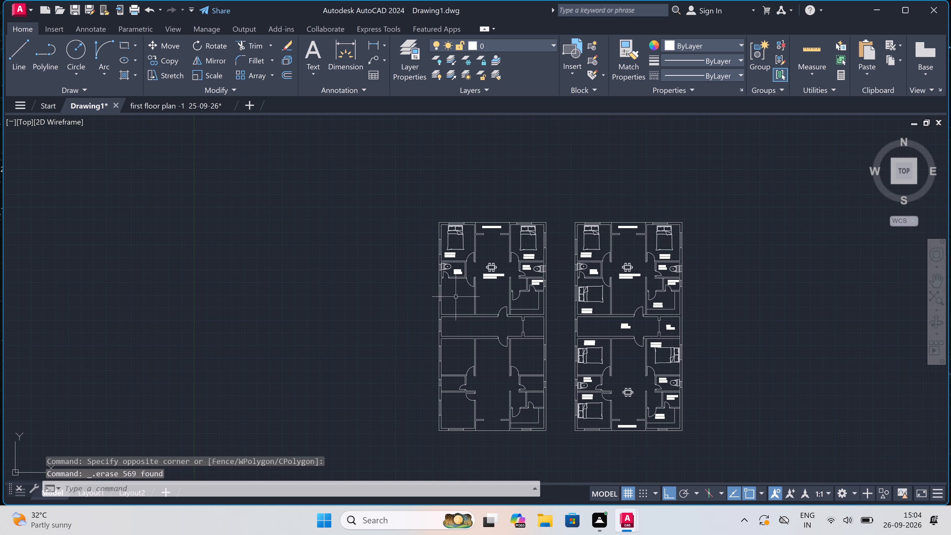
scroll(492, 284, "up", 2)
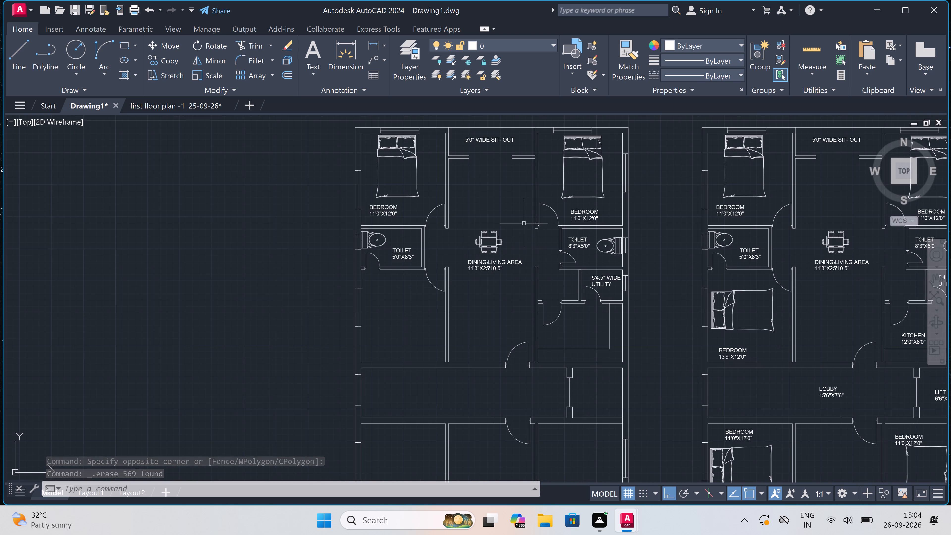
scroll(522, 223, "up", 1)
left_click(521, 220)
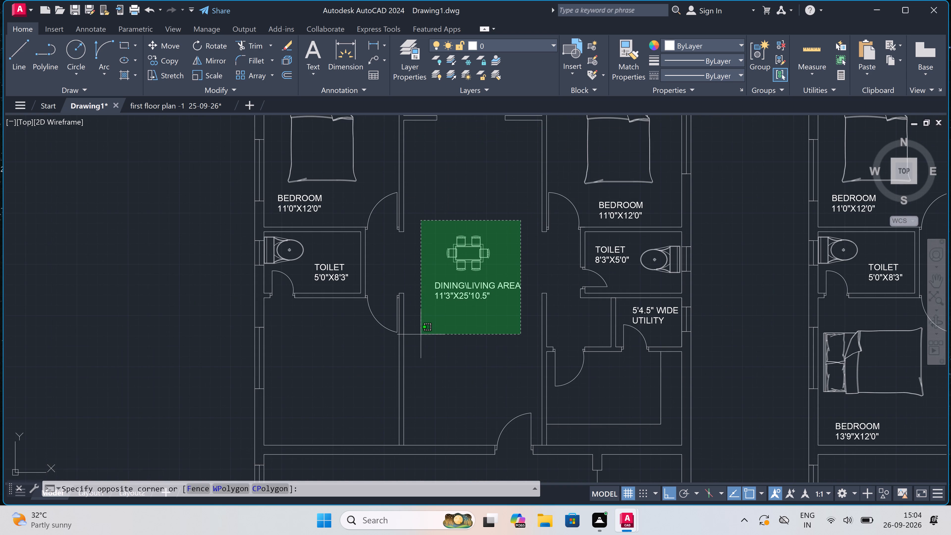
left_click(423, 335)
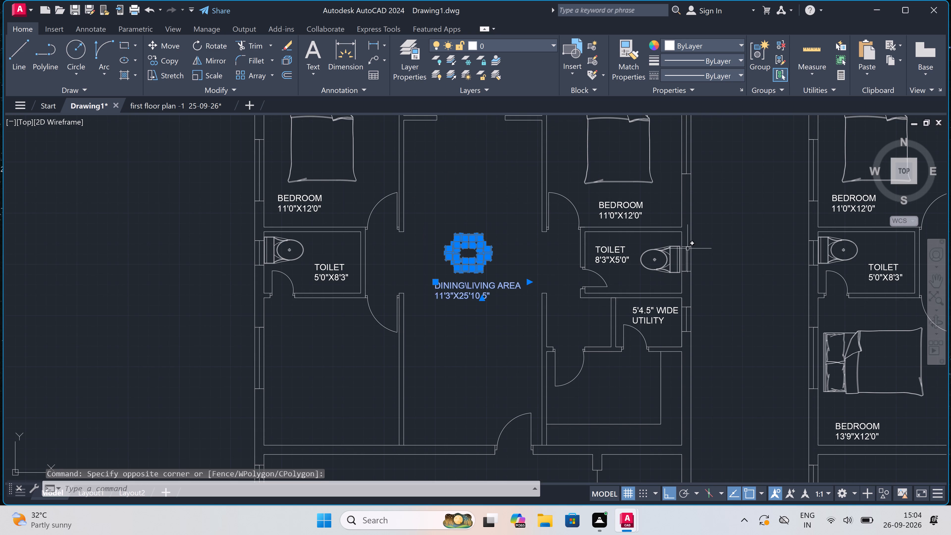
left_click_drag(678, 247, 674, 250)
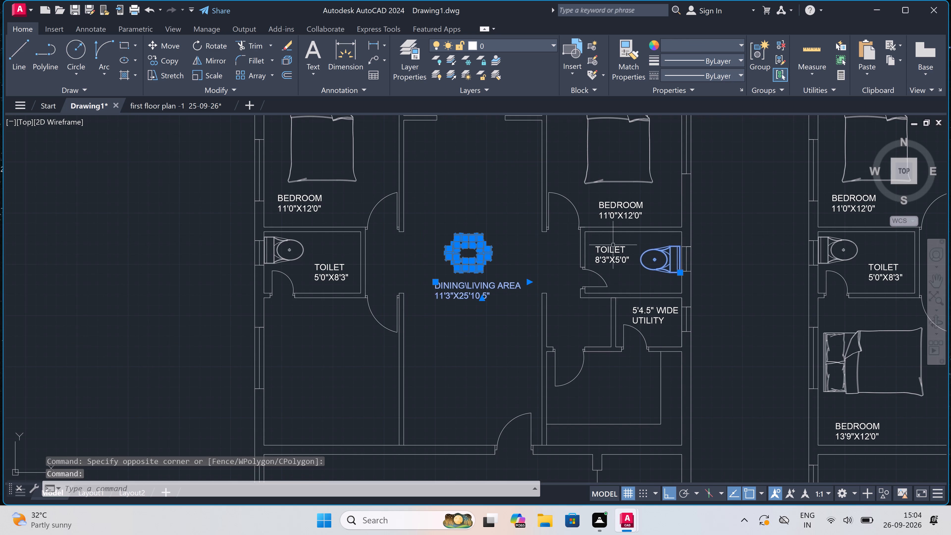
double_click(613, 245)
triple_click(601, 255)
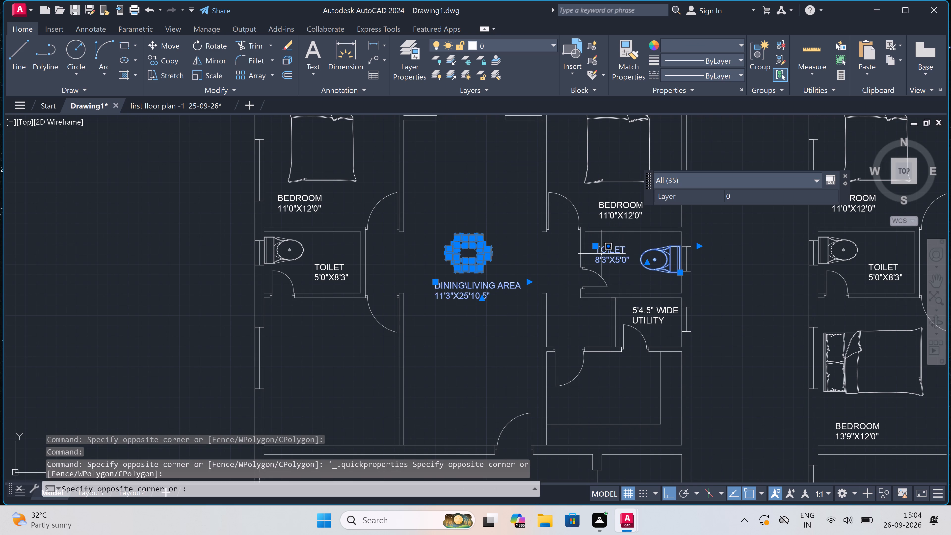
left_click(604, 254)
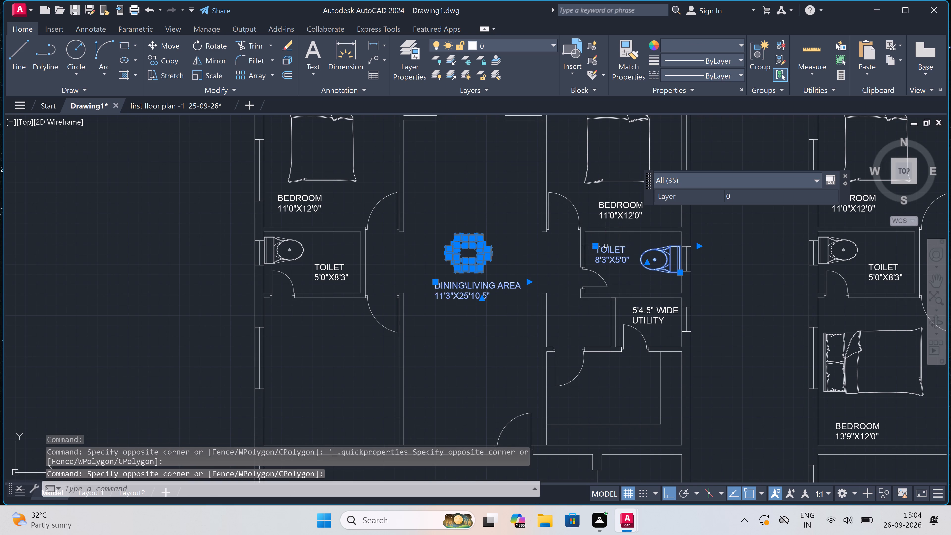
left_click(609, 214)
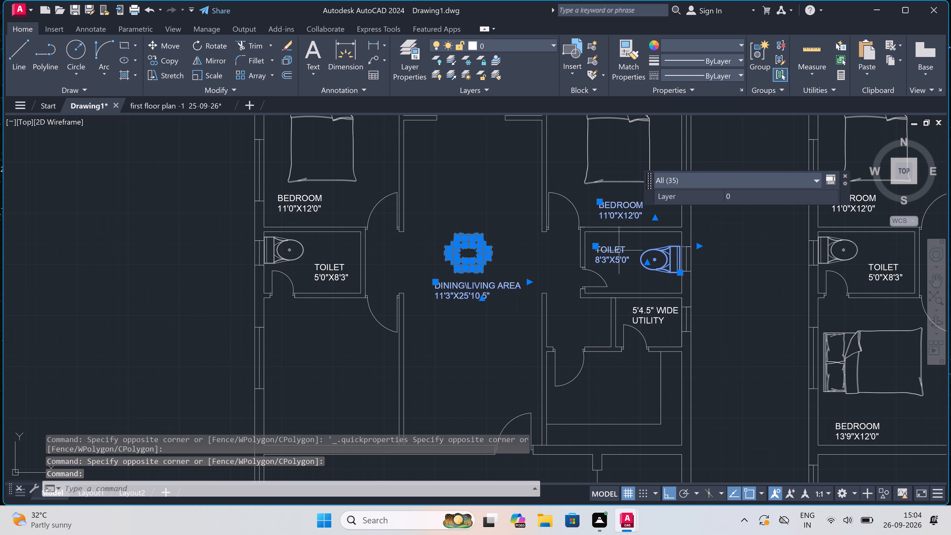
double_click(635, 310)
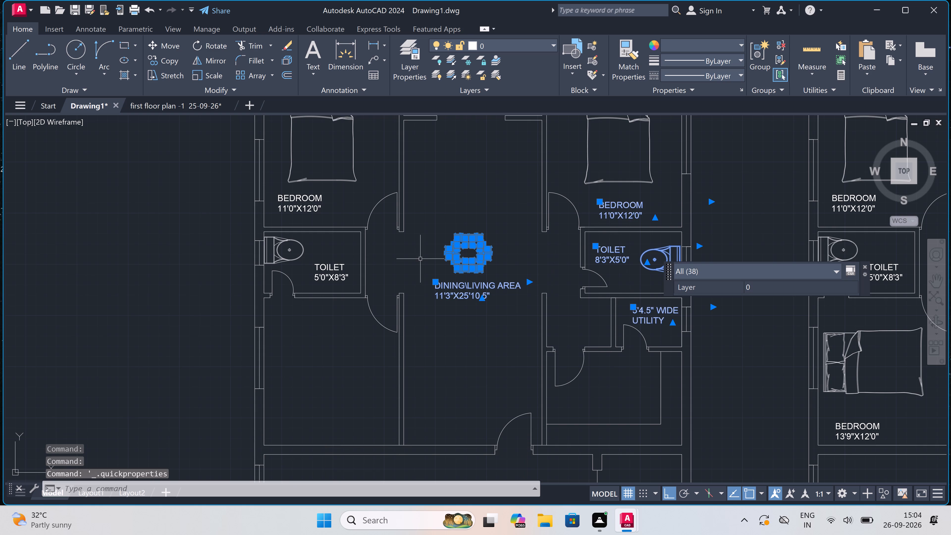
double_click(283, 244)
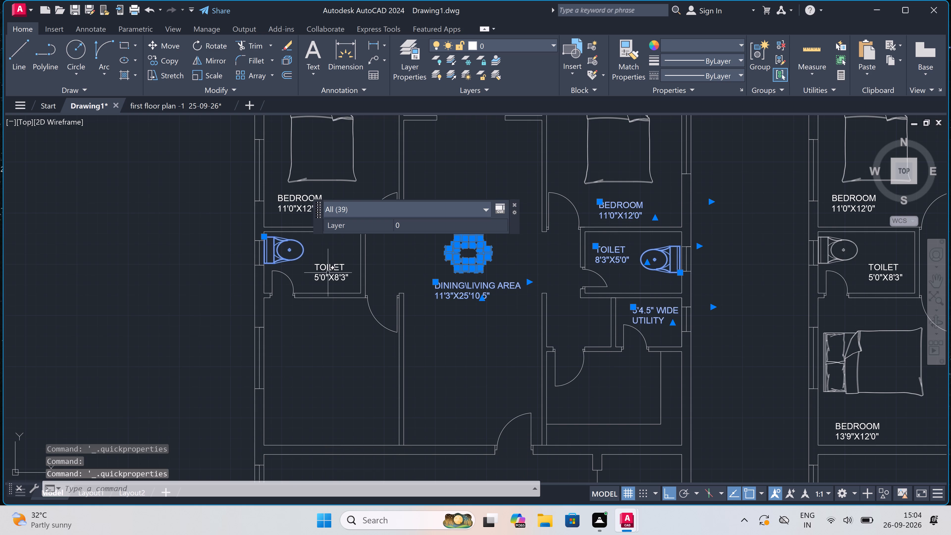
left_click(329, 271)
key("Delete")
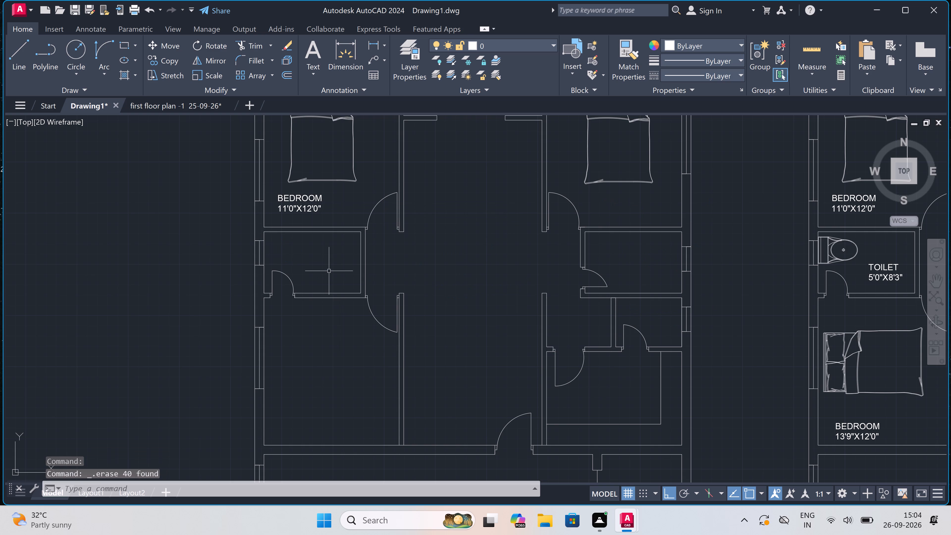
Delete both northernmost beds, the 11'0"X12'0" BEDROOM label and the 5'0" WIDE SIT-OUT label from the western copy's northern unit.
scroll(339, 277, "down", 2)
scroll(317, 208, "up", 2)
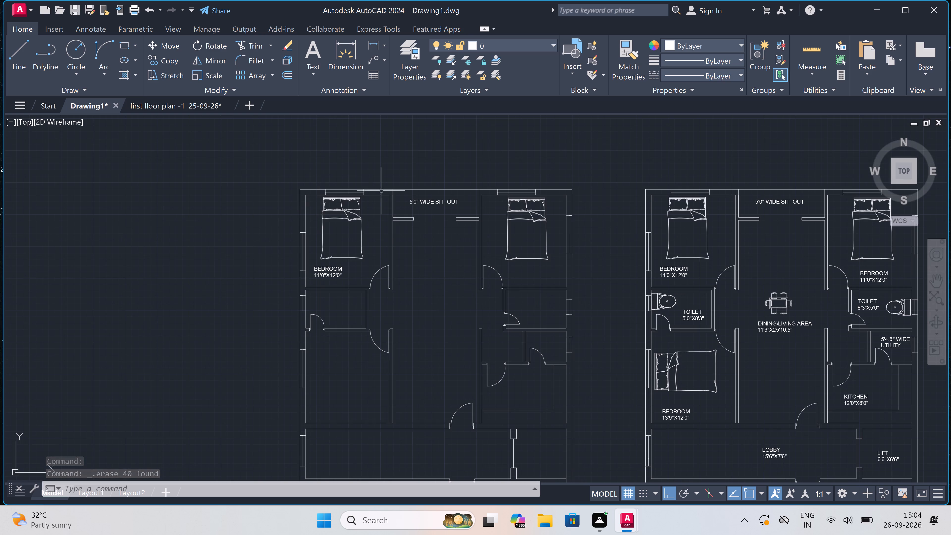
scroll(392, 189, "up", 2)
left_click(324, 205)
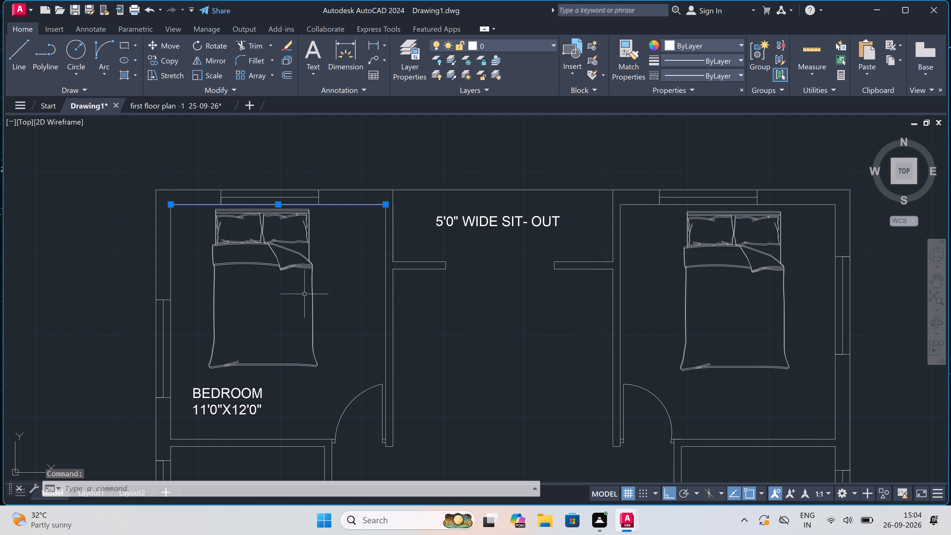
key("Escape")
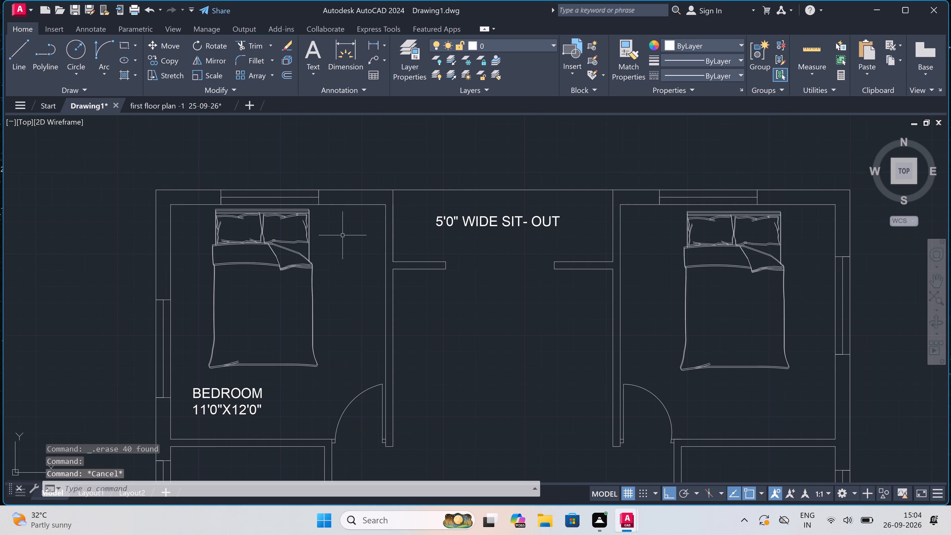
left_click(335, 207)
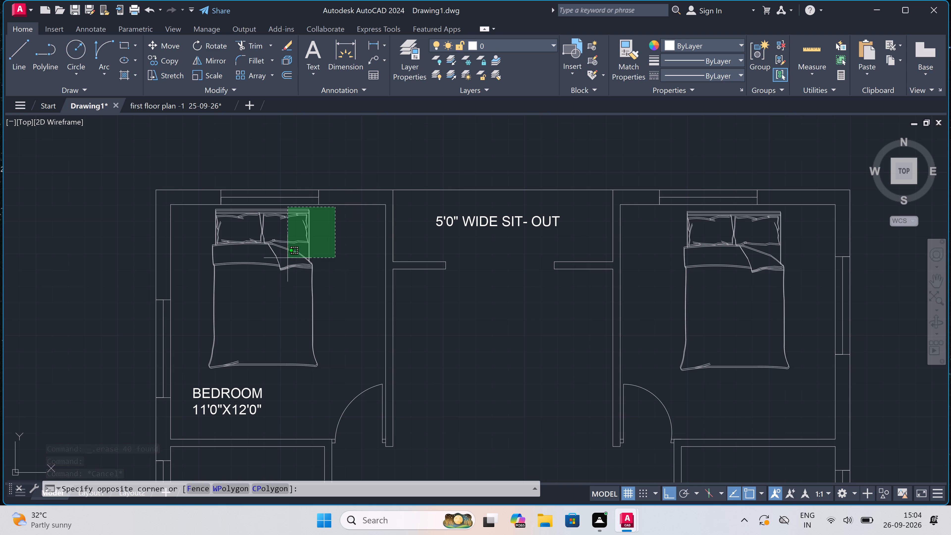
left_click(199, 400)
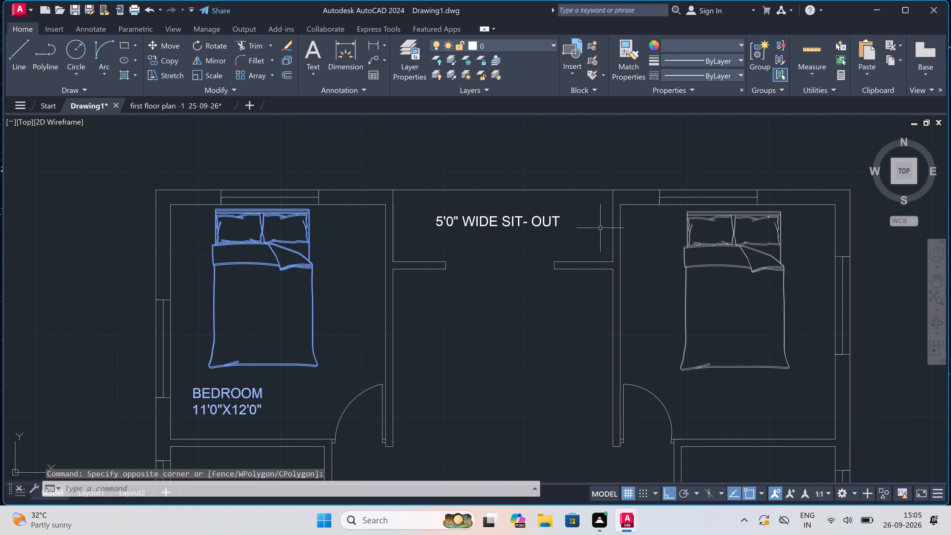
left_click(521, 219)
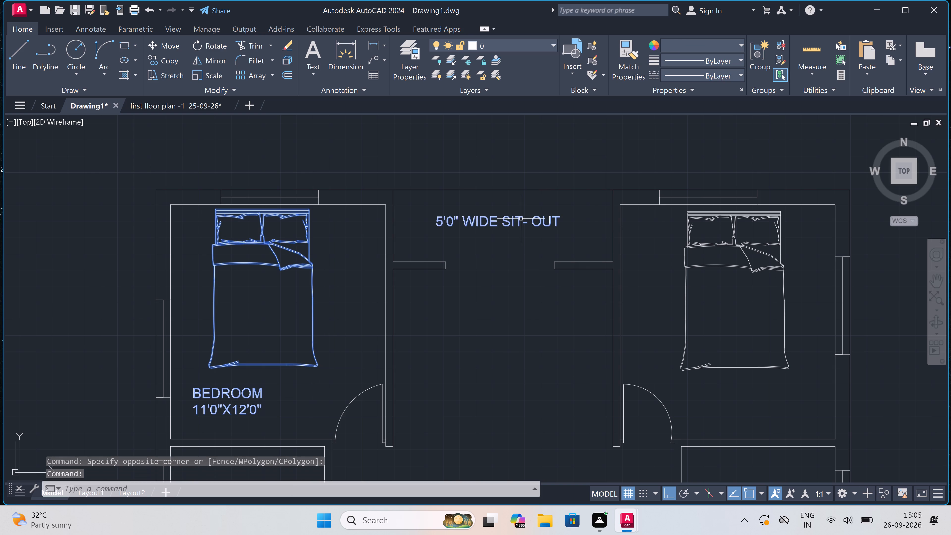
scroll(521, 219, "down", 3)
scroll(616, 224, "up", 1)
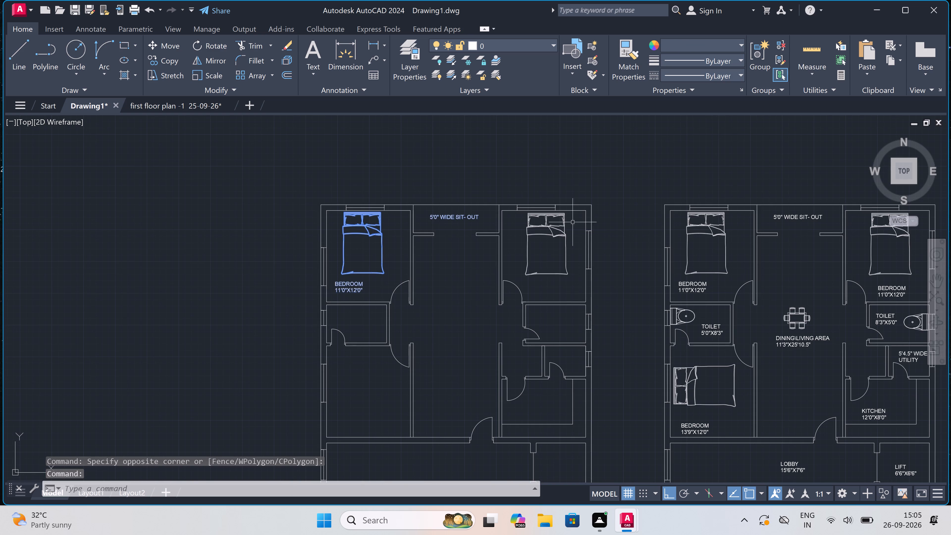
scroll(563, 216, "up", 2)
left_click(580, 205)
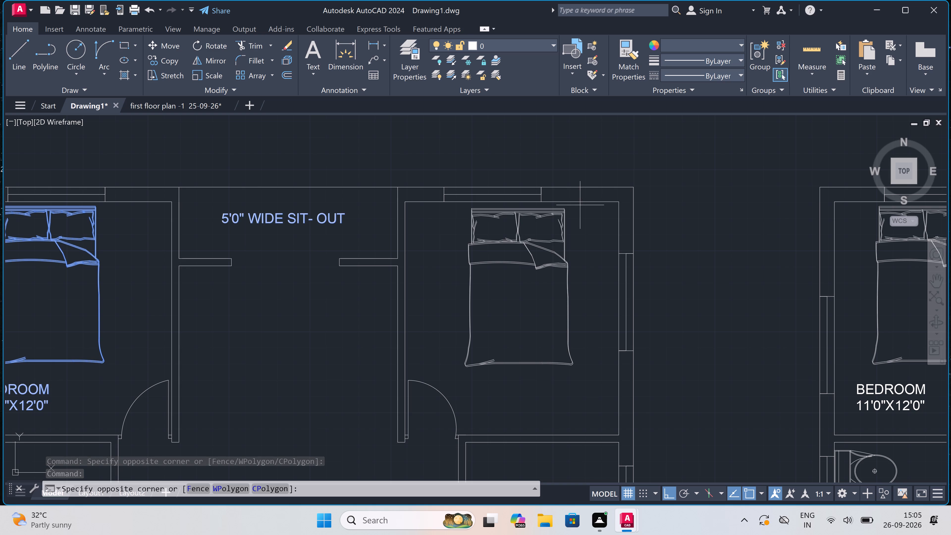
left_click(453, 380)
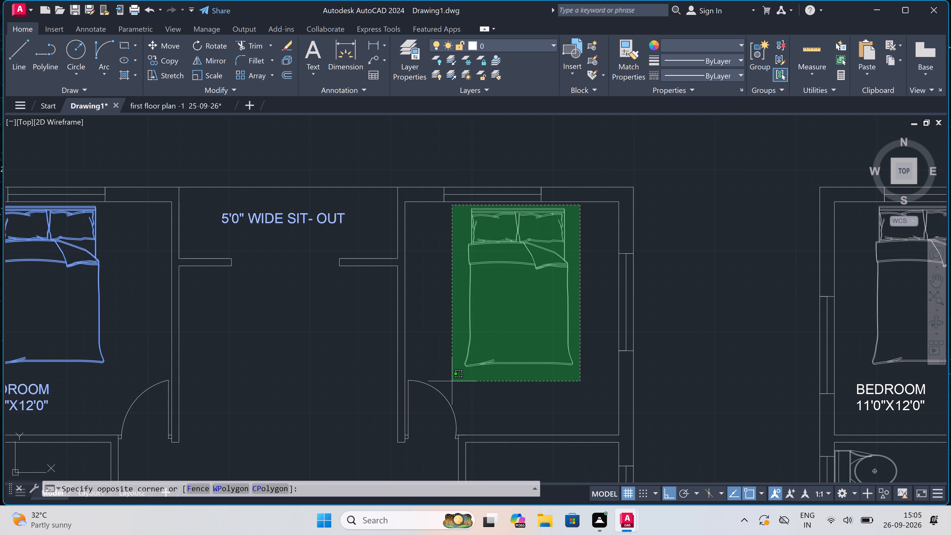
scroll(518, 262, "down", 6)
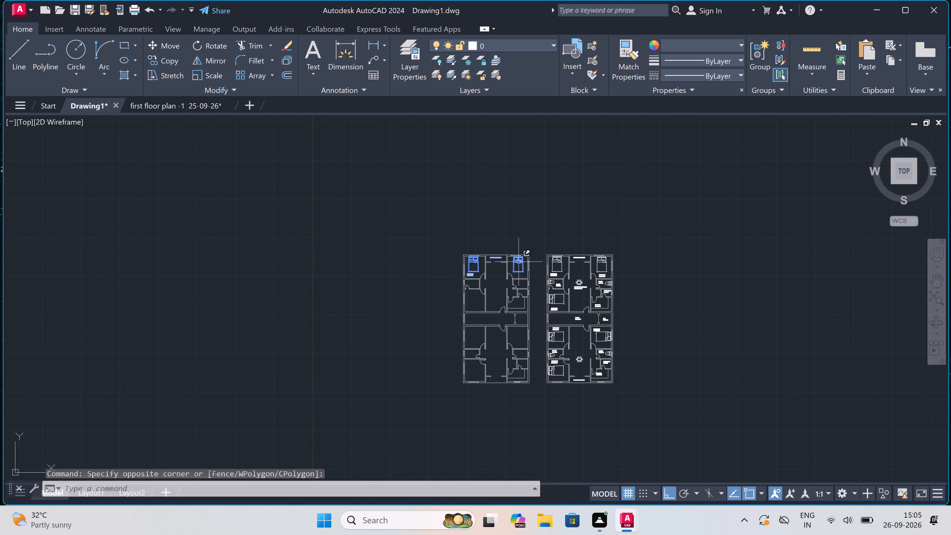
scroll(549, 291, "up", 2)
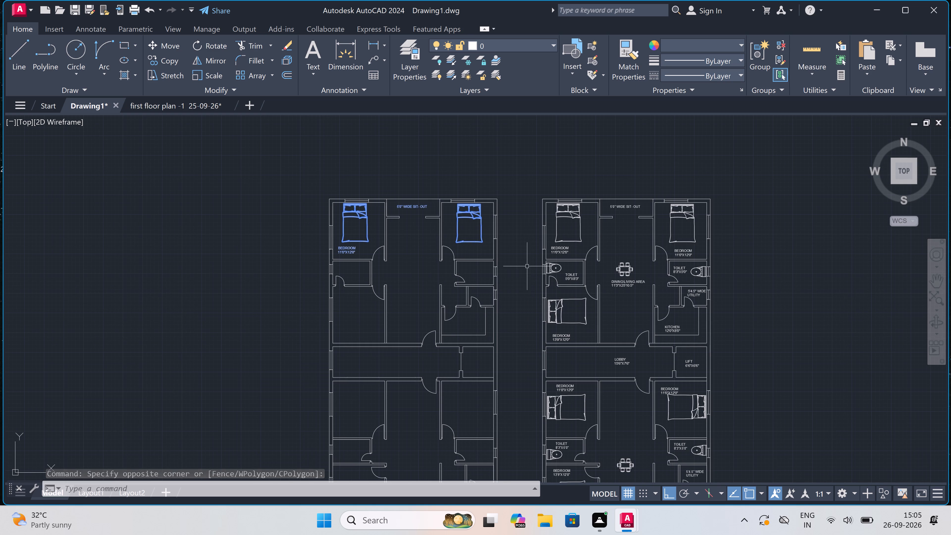
key("Delete")
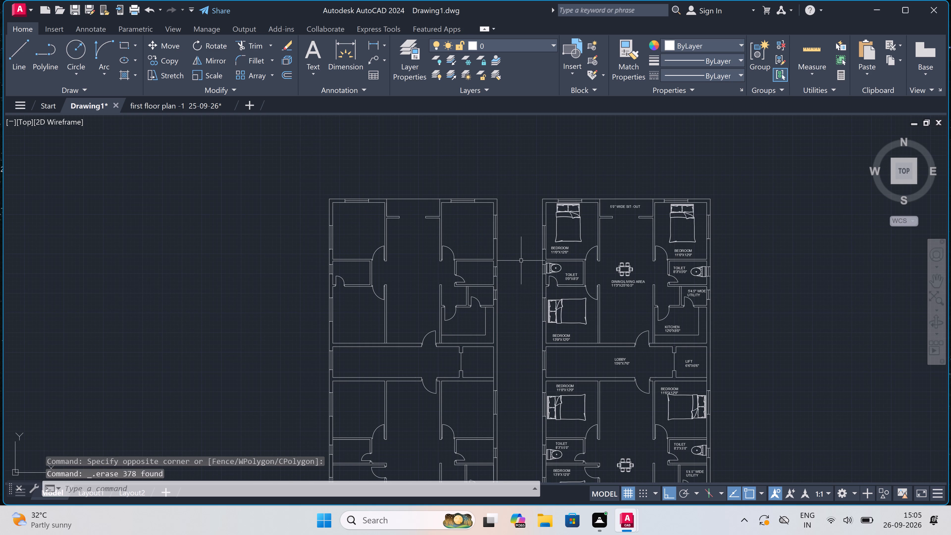
Draw a horizontal line about 45' long across the western copy's southern unit, past both outer walls, with a northward leg of about 4' at its east end.
type("L")
key("space")
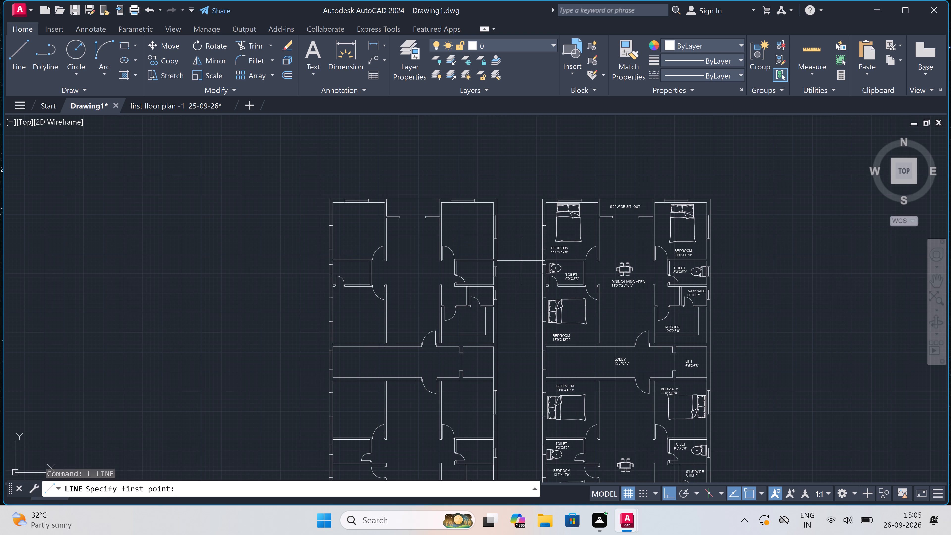
scroll(483, 241, "down", 1)
scroll(486, 199, "up", 1)
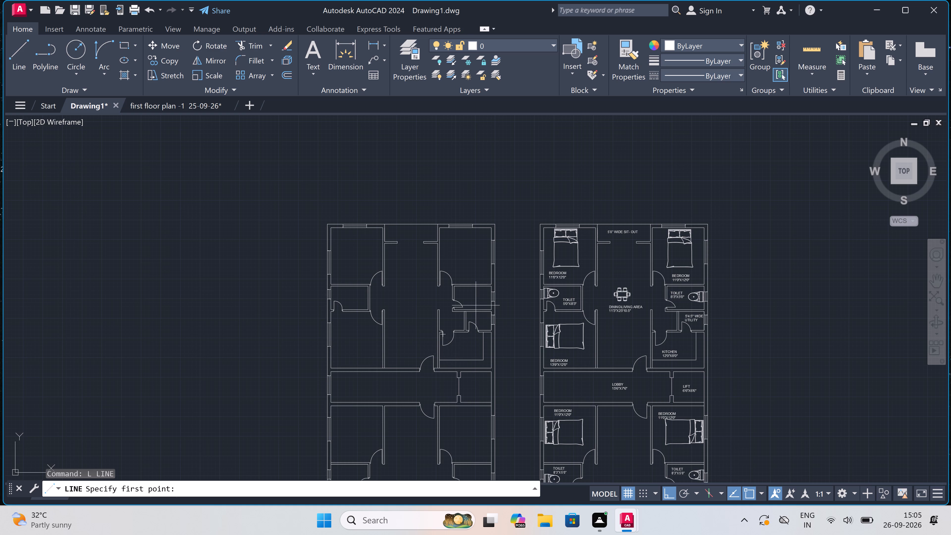
scroll(450, 202, "up", 2)
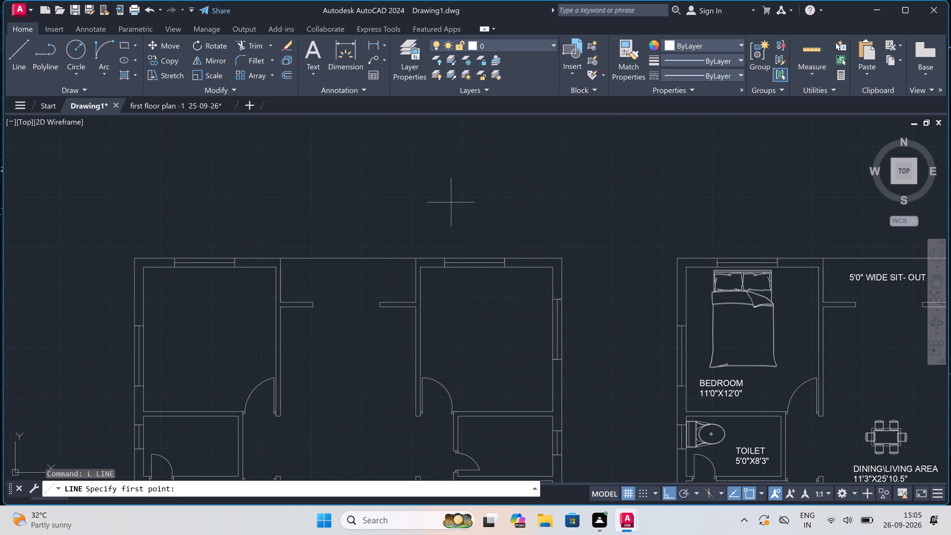
scroll(451, 202, "down", 1)
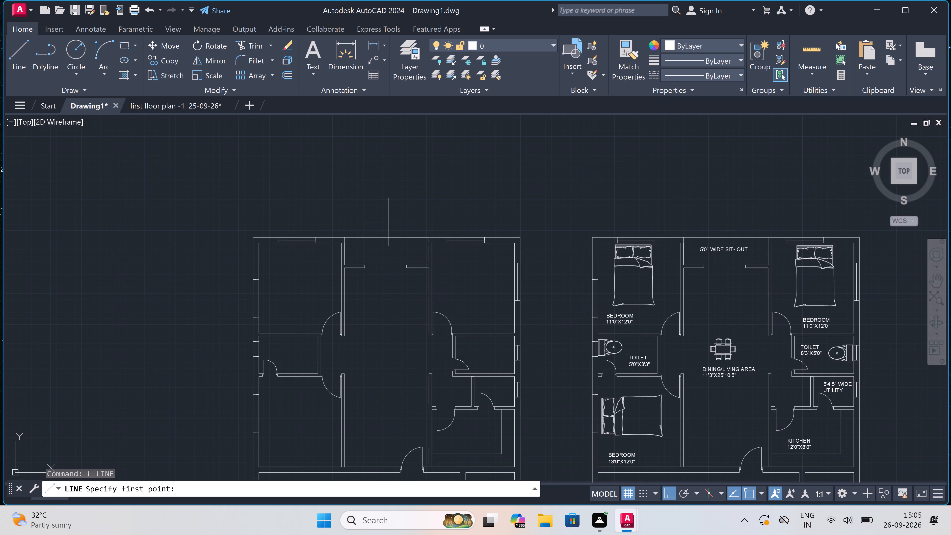
scroll(389, 222, "up", 1)
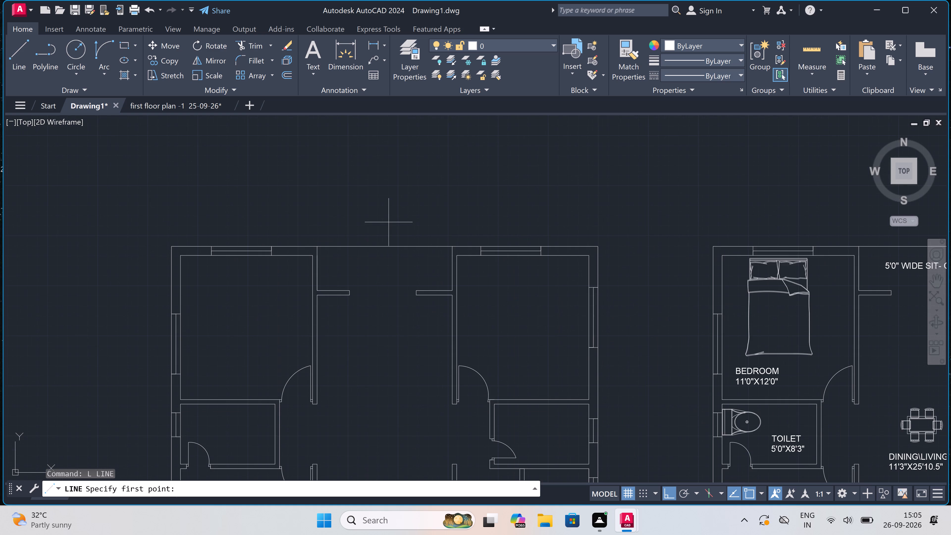
scroll(389, 222, "down", 1)
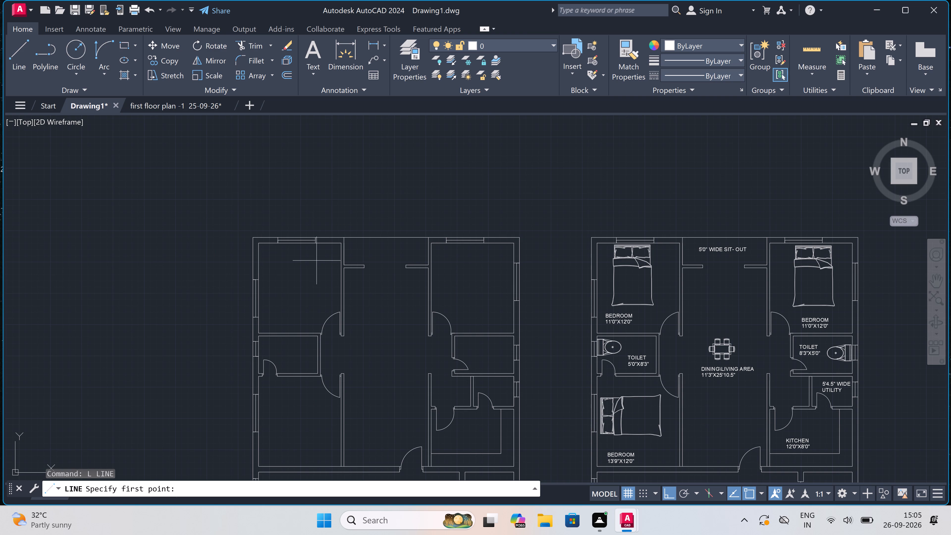
scroll(363, 223, "down", 2)
scroll(367, 414, "up", 2)
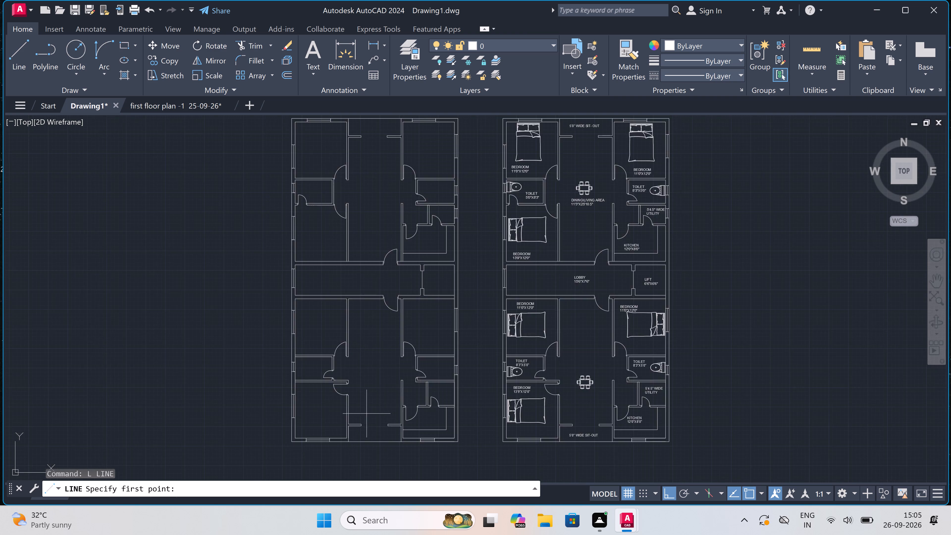
scroll(378, 372, "down", 1)
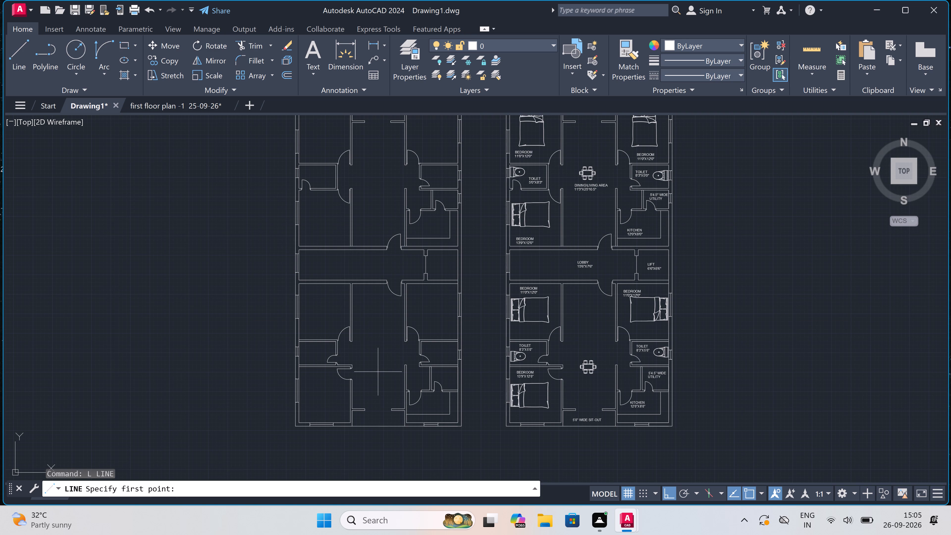
scroll(378, 372, "down", 1)
scroll(378, 372, "up", 1)
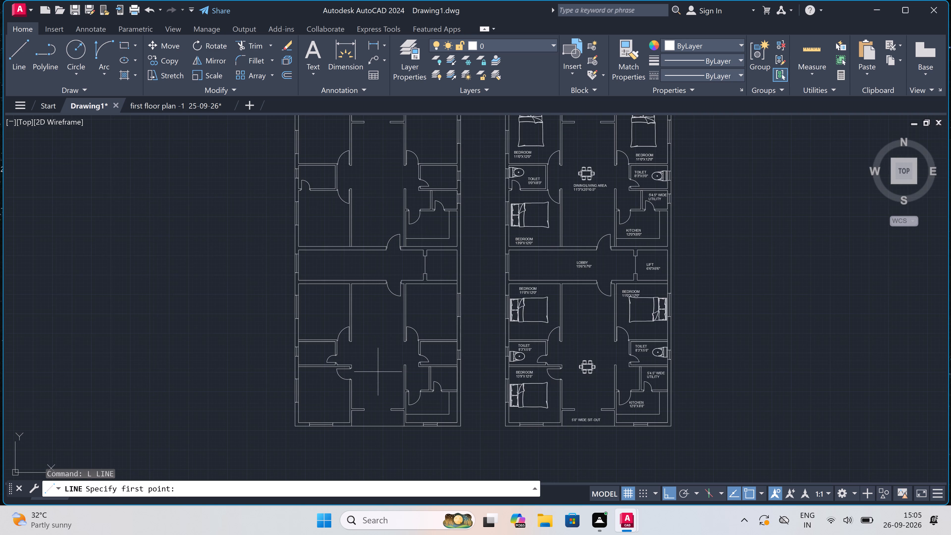
scroll(378, 372, "down", 1)
scroll(378, 372, "up", 1)
scroll(378, 372, "down", 1)
scroll(378, 372, "up", 1)
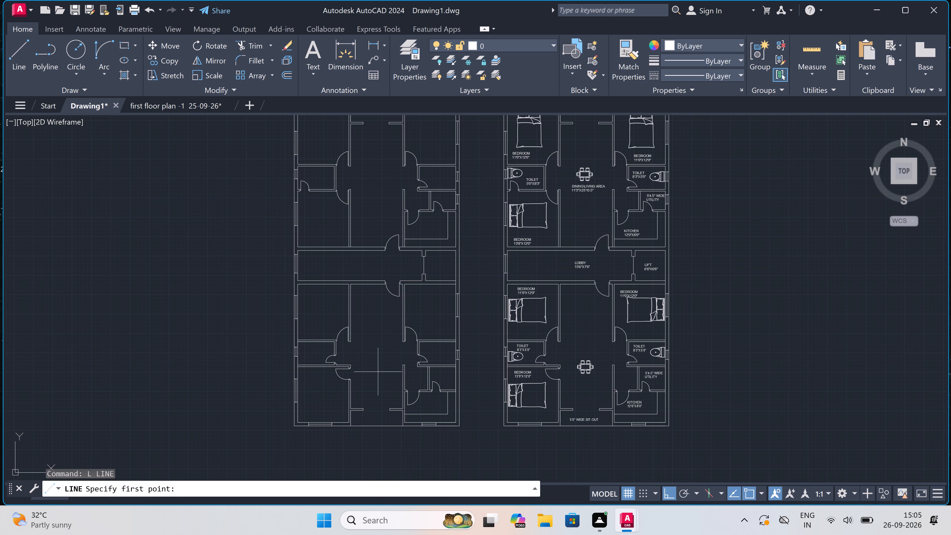
scroll(378, 372, "down", 1)
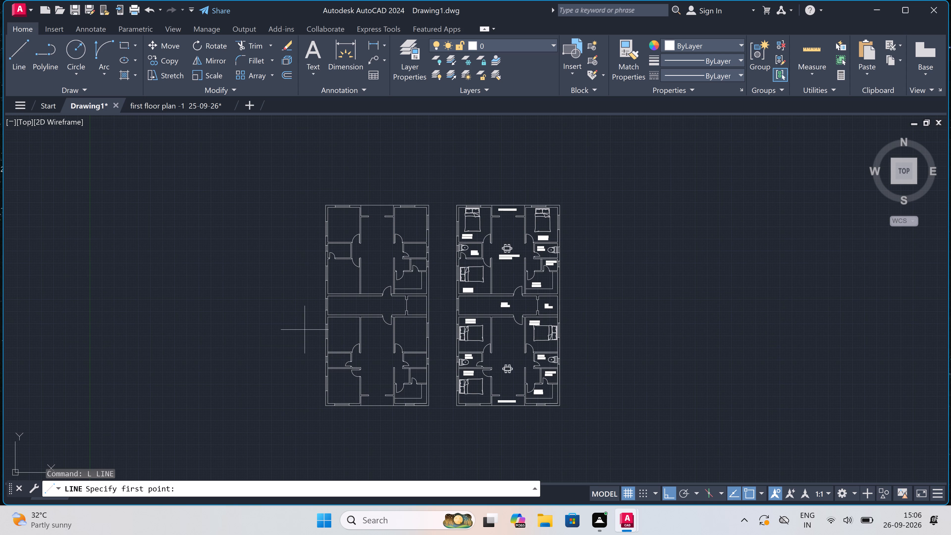
scroll(305, 330, "up", 2)
scroll(304, 332, "down", 1)
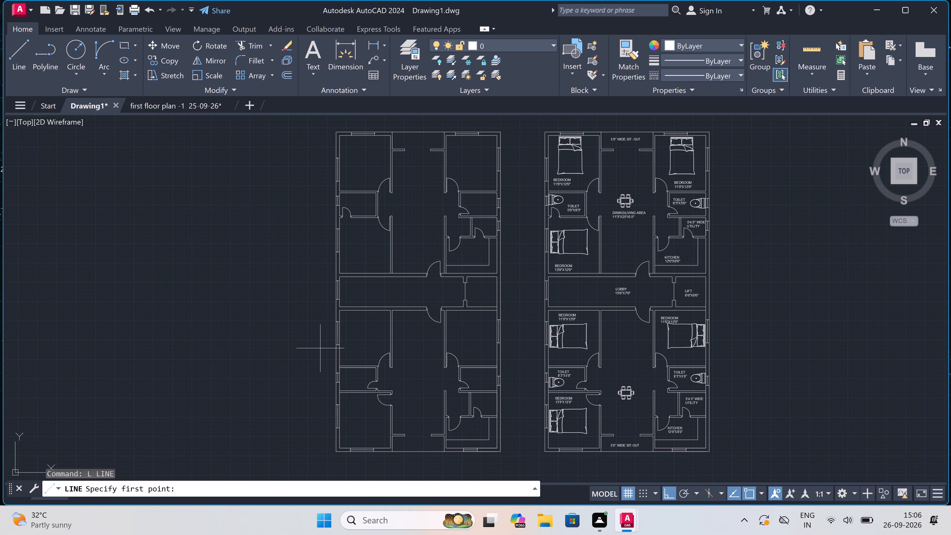
scroll(320, 348, "up", 2)
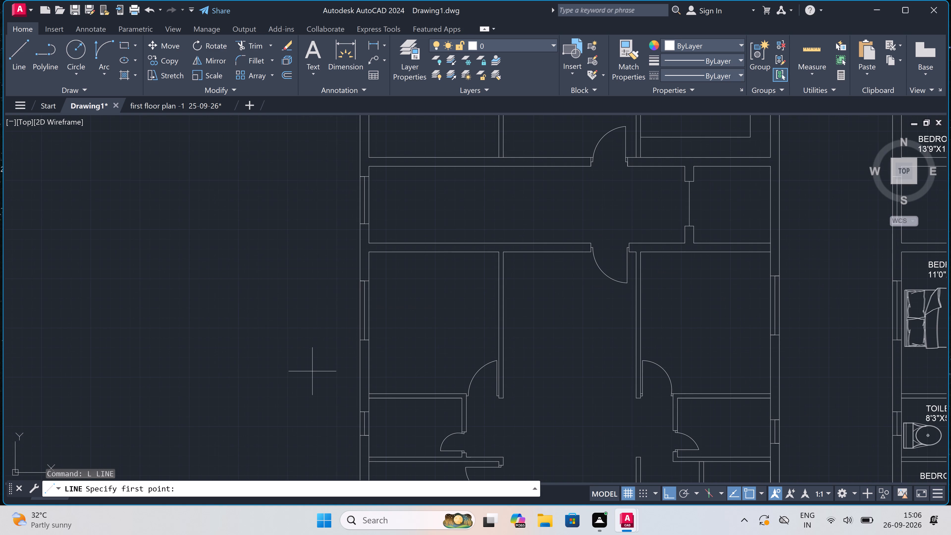
left_click(312, 370)
scroll(656, 391, "down", 2)
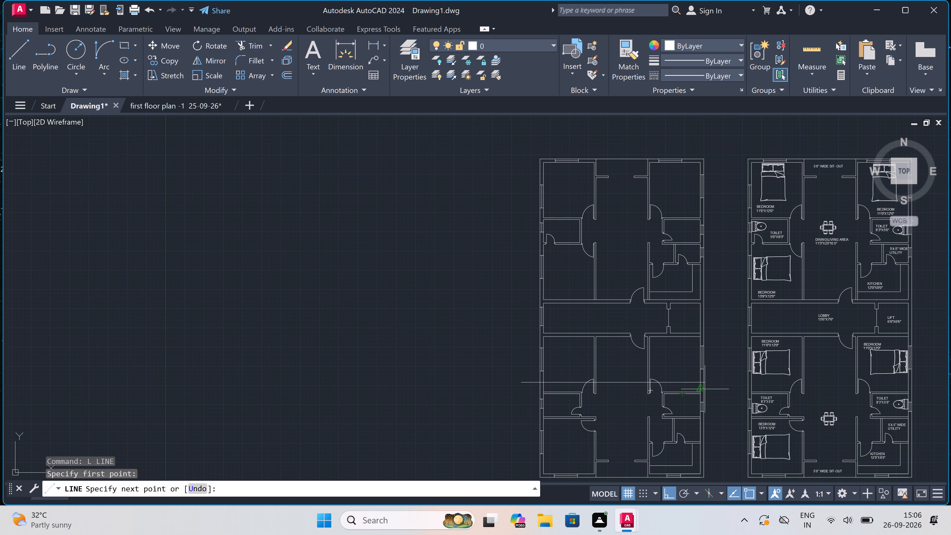
scroll(732, 384, "up", 2)
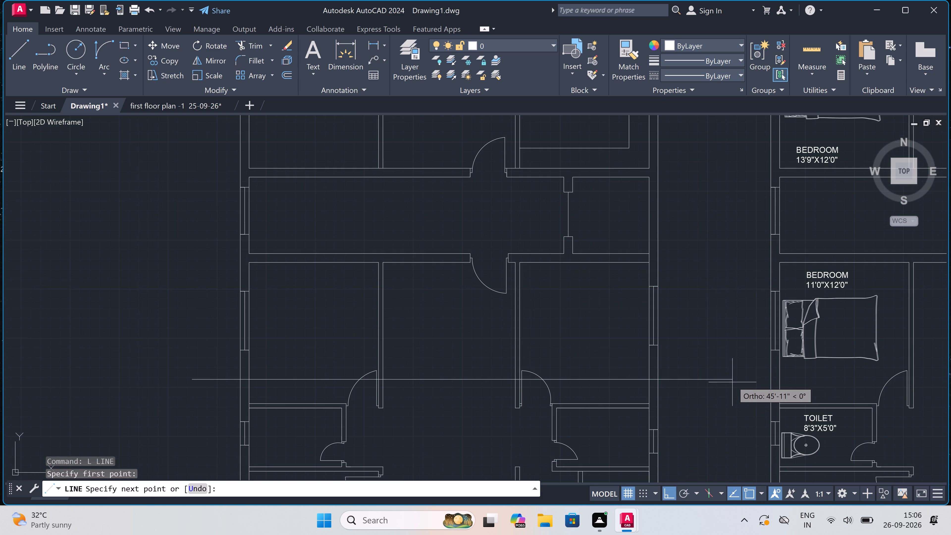
left_click(727, 375)
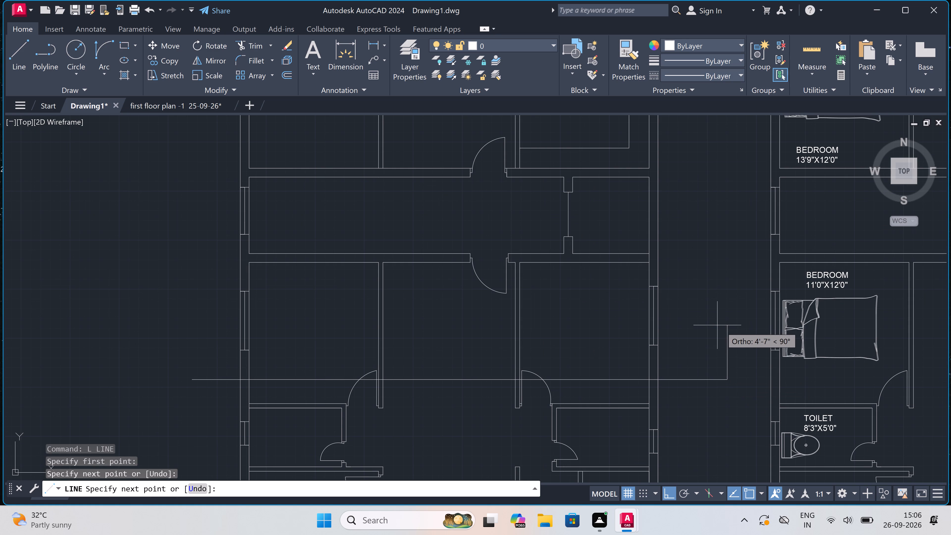
left_click(725, 328)
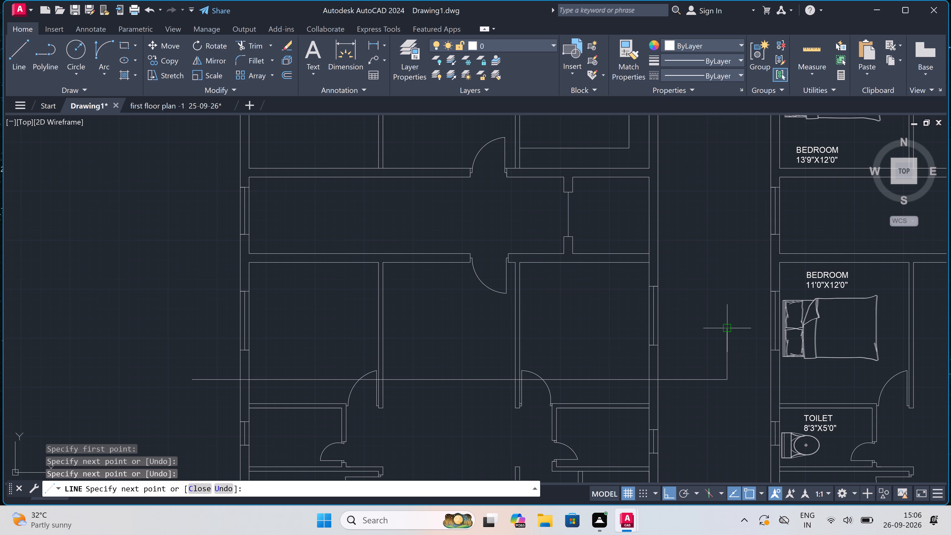
scroll(717, 299, "down", 2)
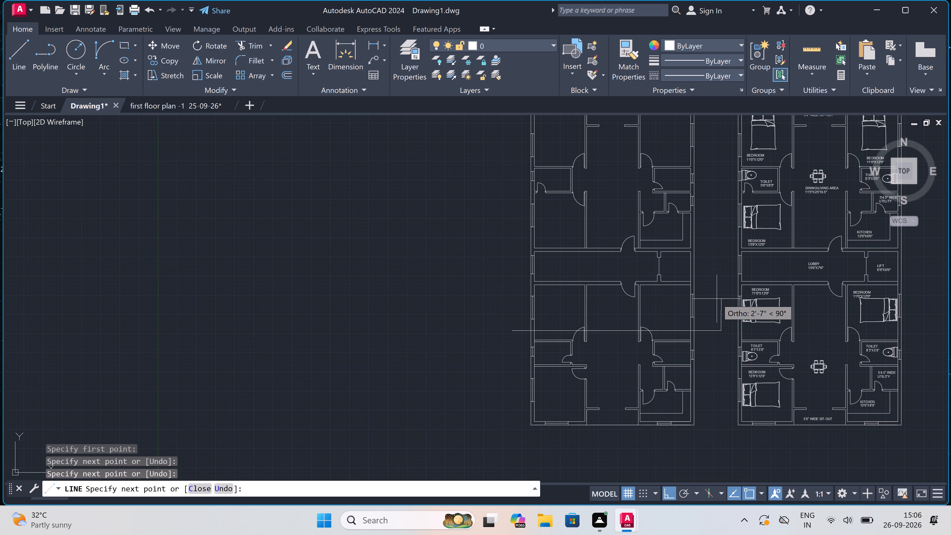
key("Escape")
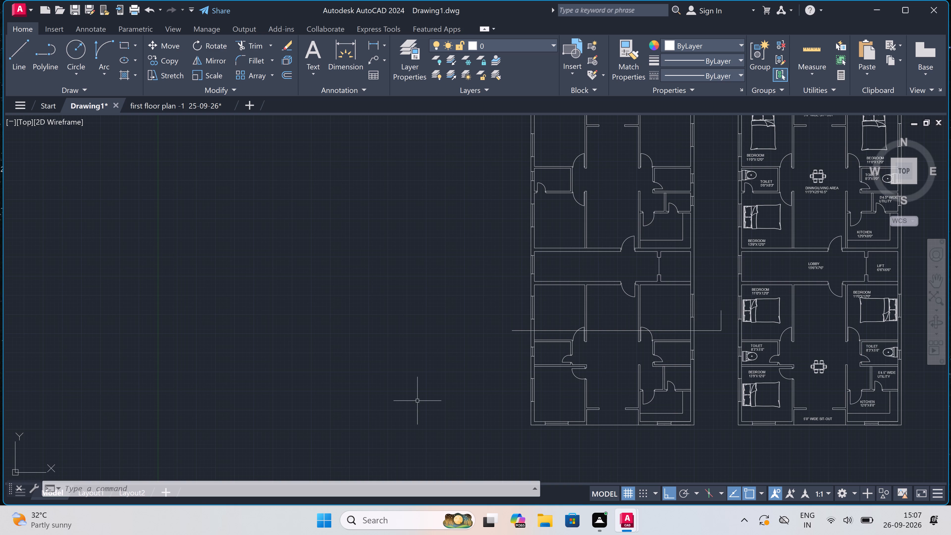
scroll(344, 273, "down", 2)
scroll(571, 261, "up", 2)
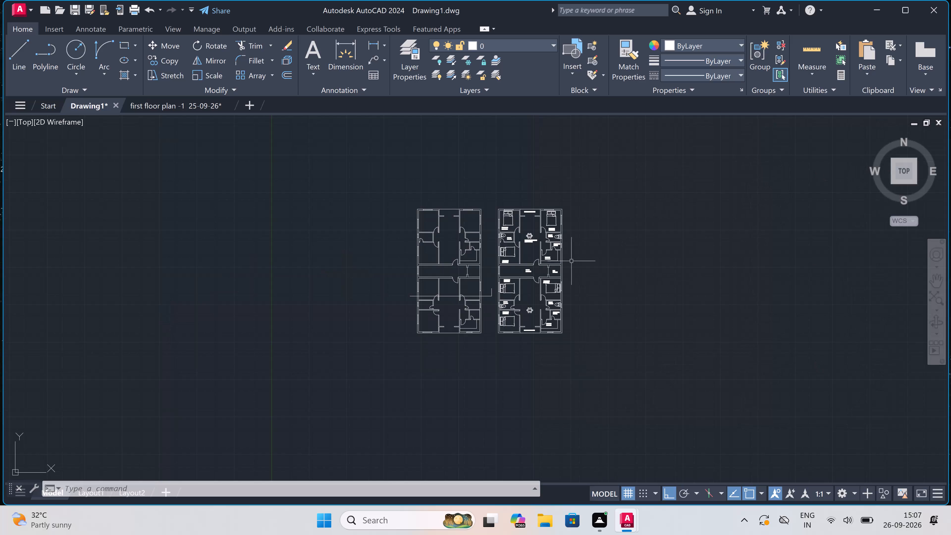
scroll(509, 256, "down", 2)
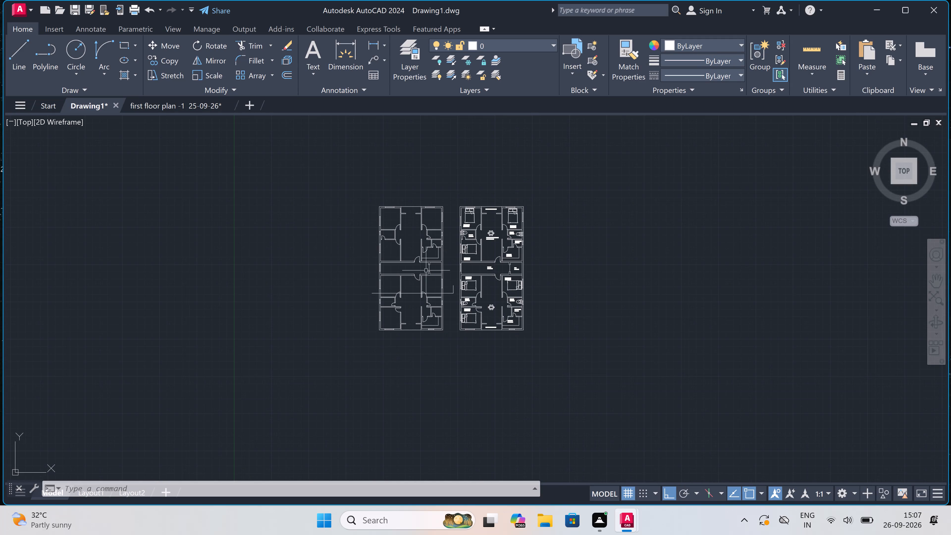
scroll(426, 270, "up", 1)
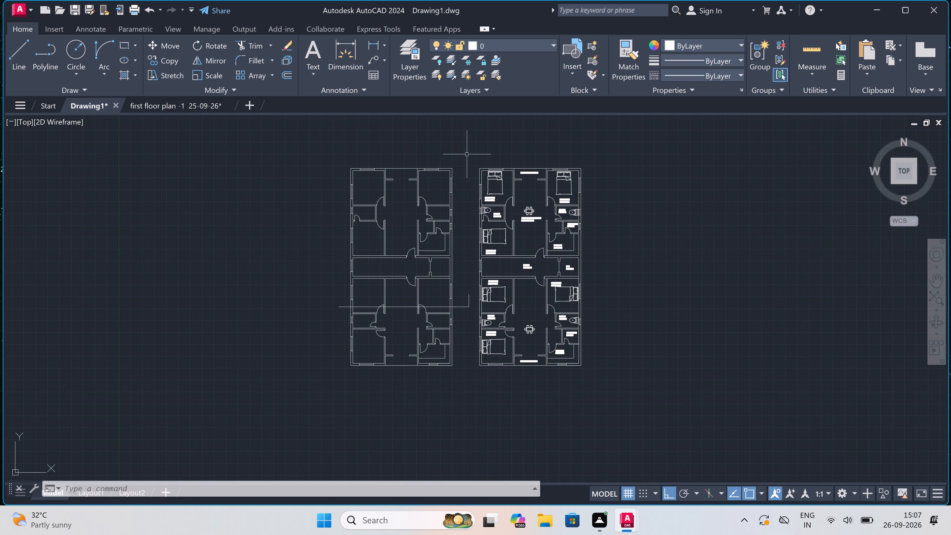
Move the stripped western copy, together with its cutting line, horizontally to the east side of the furnished plan.
left_click(474, 155)
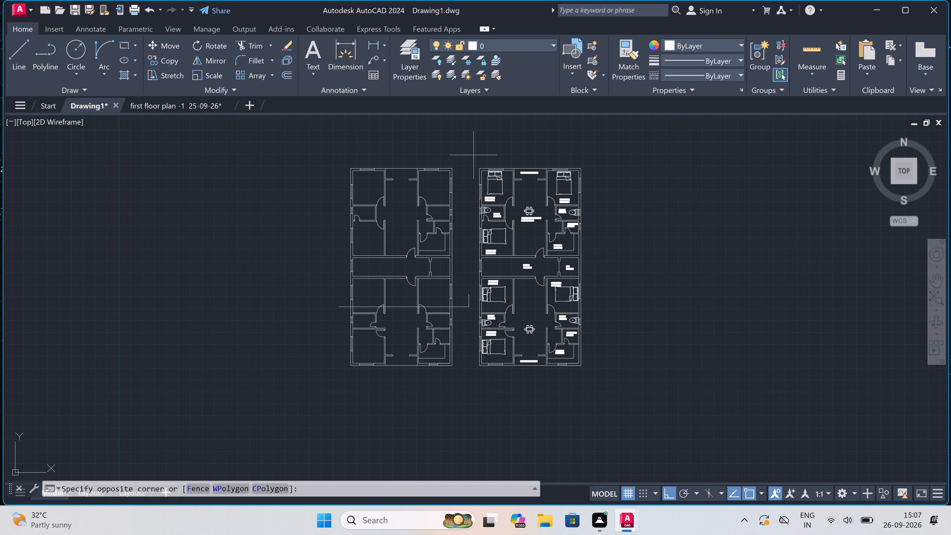
left_click(297, 380)
left_click(171, 44)
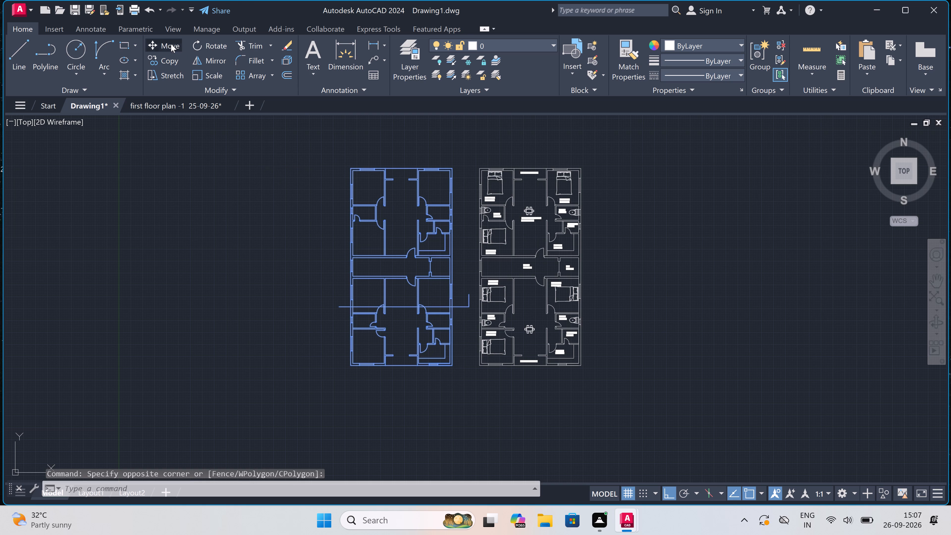
left_click_drag(399, 232, 406, 227)
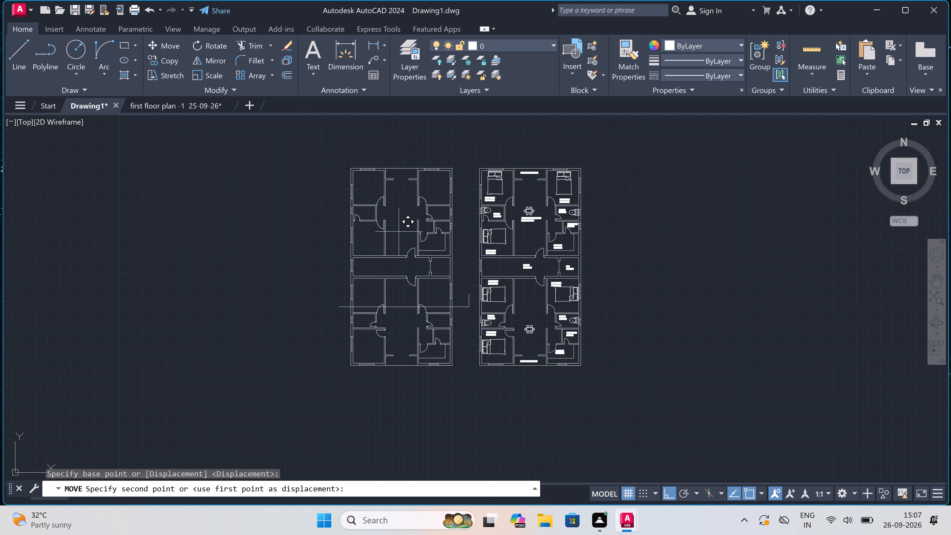
left_click(662, 222)
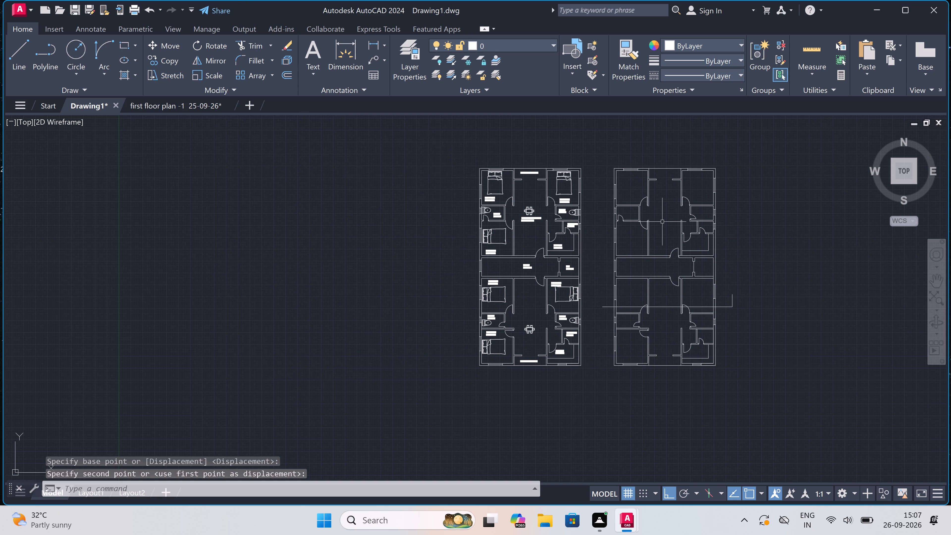
Draw vertical construction lines through the furnished plan's southwest corner and both edges of the southwest bedroom's south window.
scroll(408, 254, "down", 3)
scroll(483, 256, "up", 2)
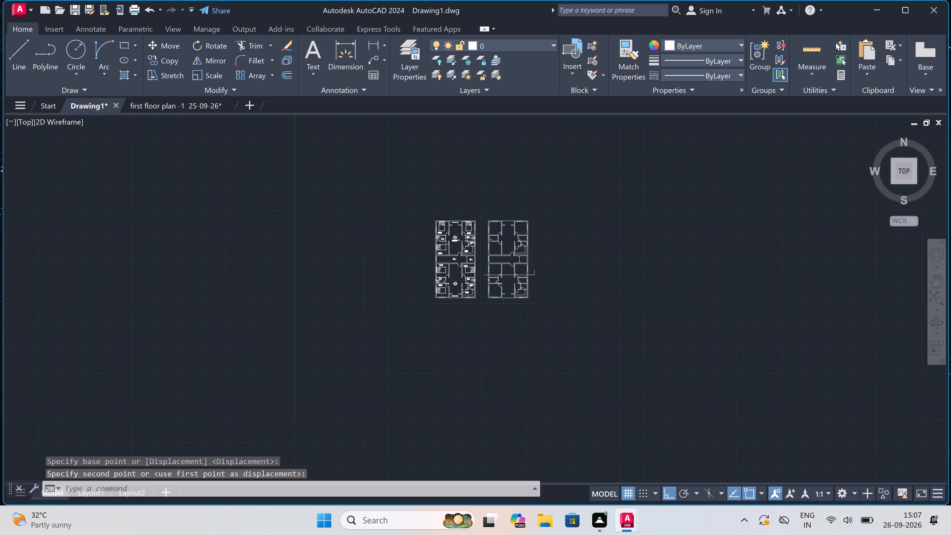
scroll(483, 256, "up", 1)
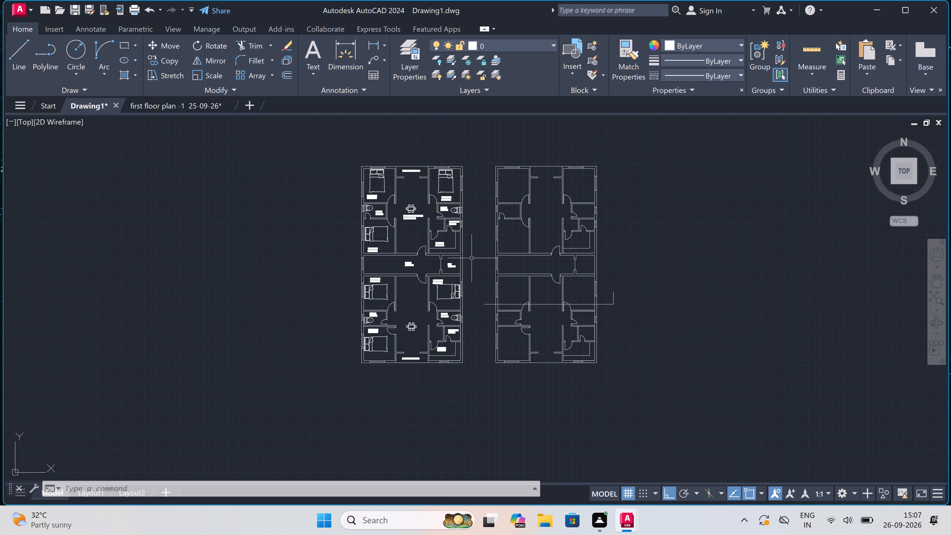
key("x")
type("L")
key("space")
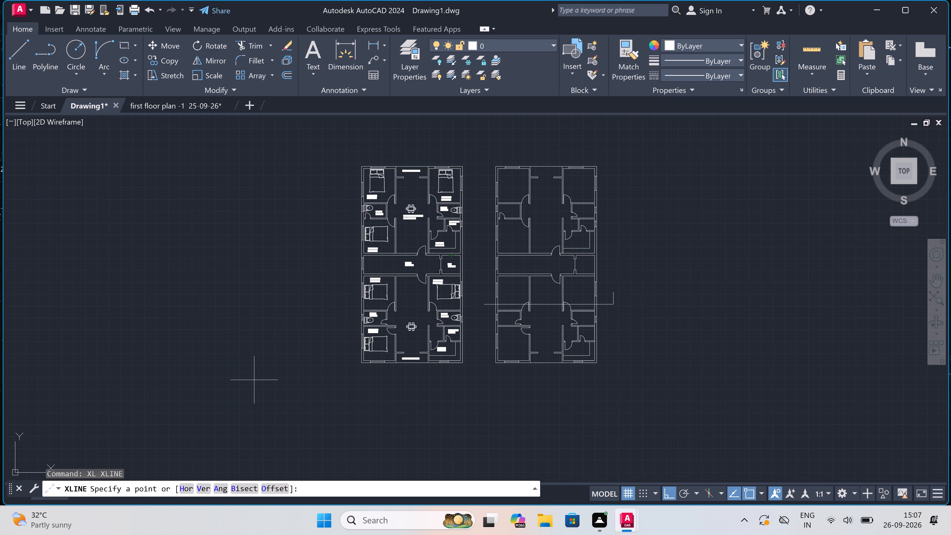
left_click(202, 487)
scroll(362, 383, "up", 3)
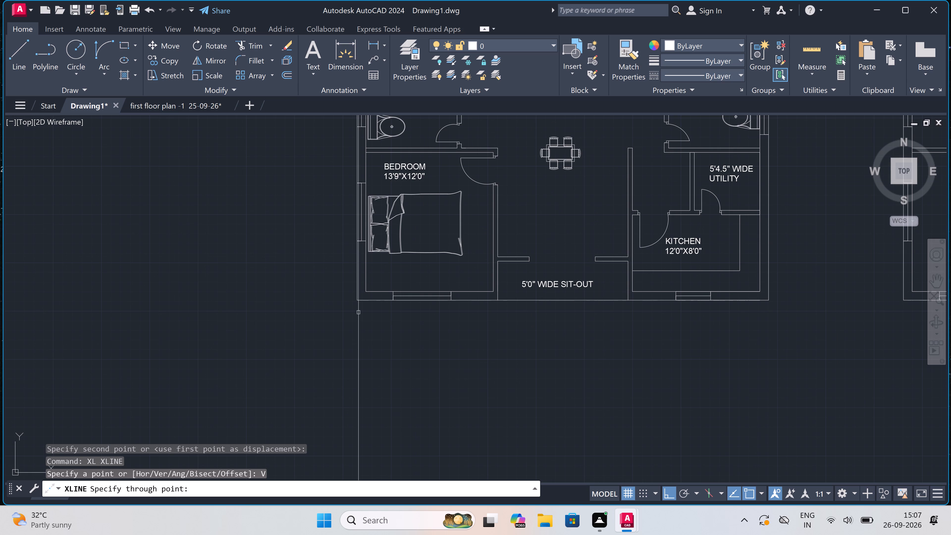
left_click(354, 302)
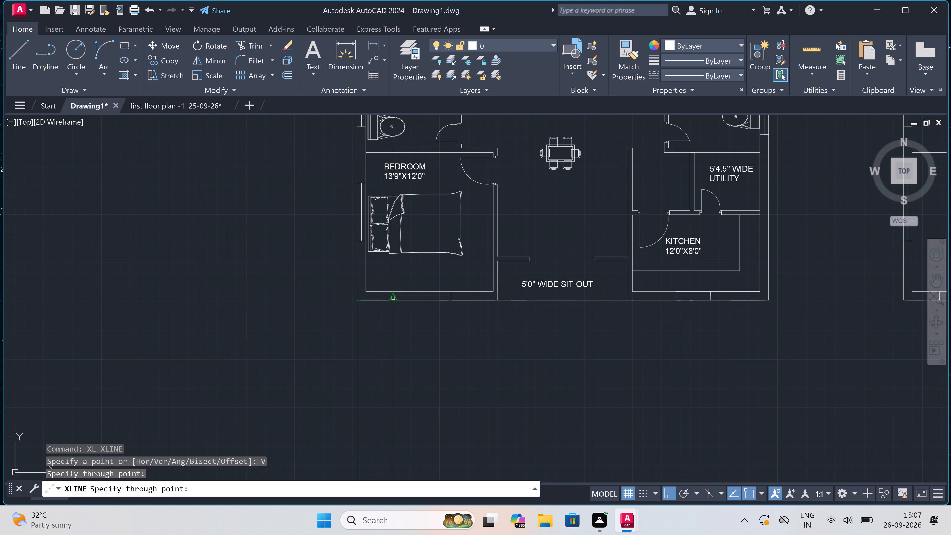
scroll(393, 297, "up", 2)
left_click(390, 304)
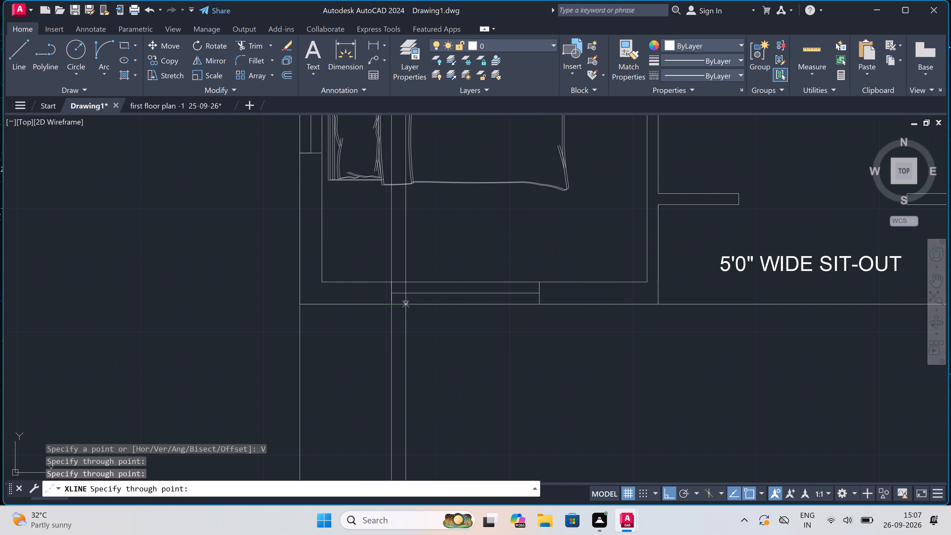
left_click(542, 301)
Add vertical construction lines at both ends of the furnished plan's southern sit-out, its southeast corner and both kitchen window edges.
scroll(385, 265, "down", 3)
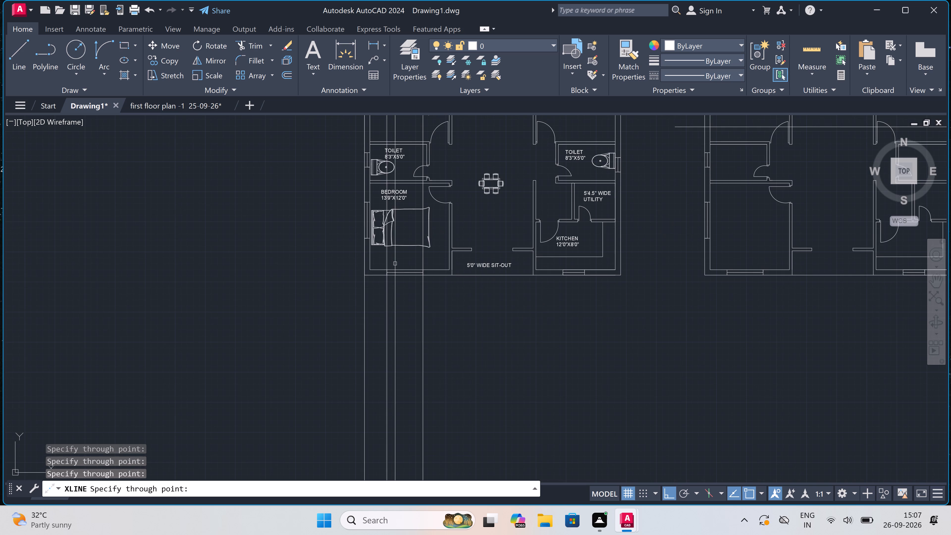
scroll(454, 275, "up", 3)
left_click(442, 272)
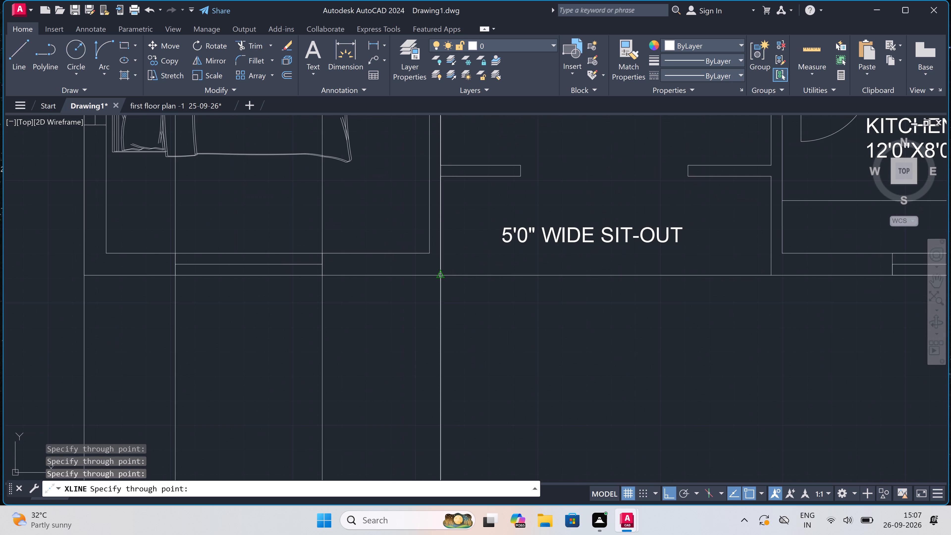
scroll(442, 271, "down", 2)
scroll(568, 263, "up", 3)
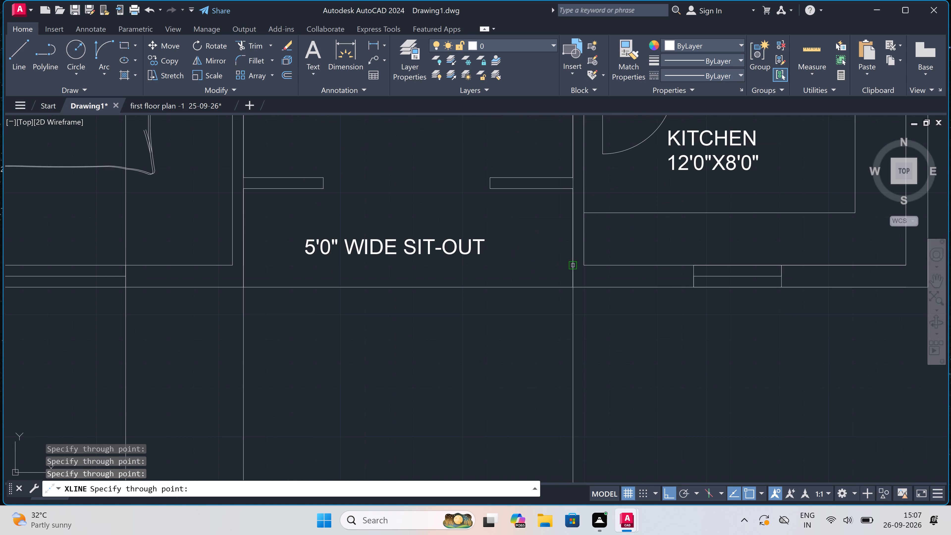
left_click(572, 284)
scroll(519, 272, "down", 4)
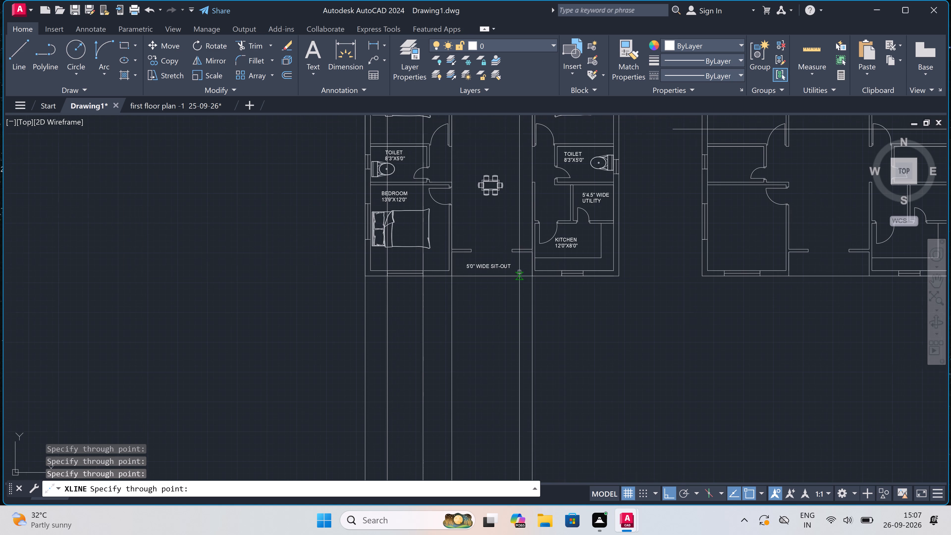
scroll(633, 273, "up", 1)
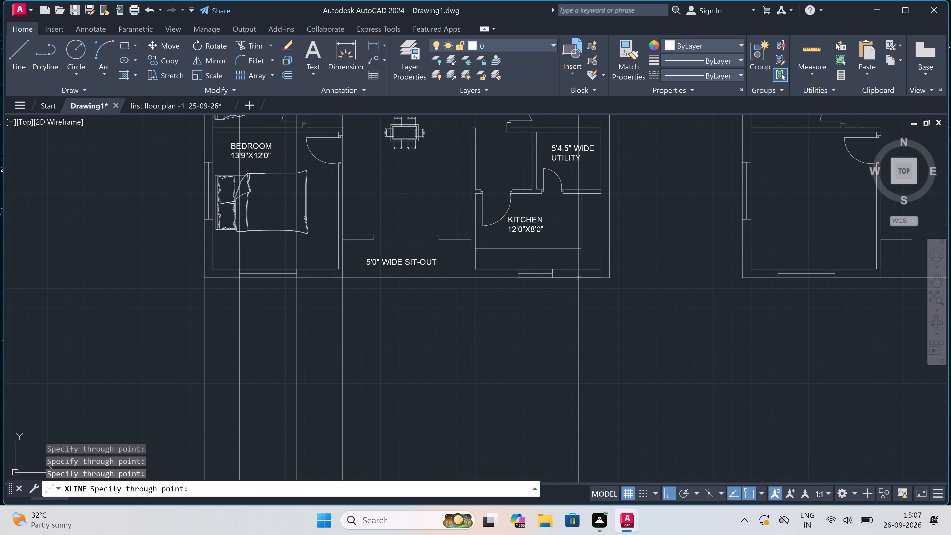
scroll(601, 281, "up", 3)
left_click(629, 268)
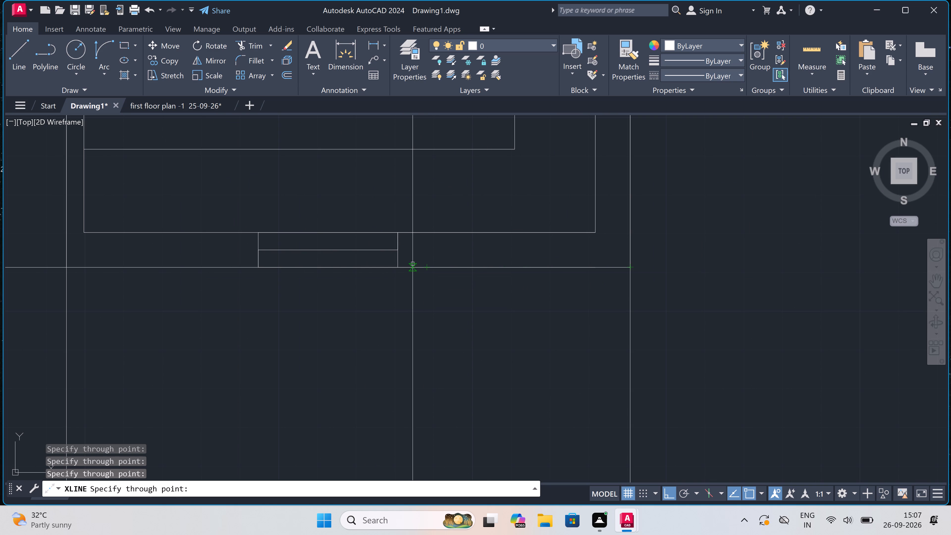
left_click(401, 264)
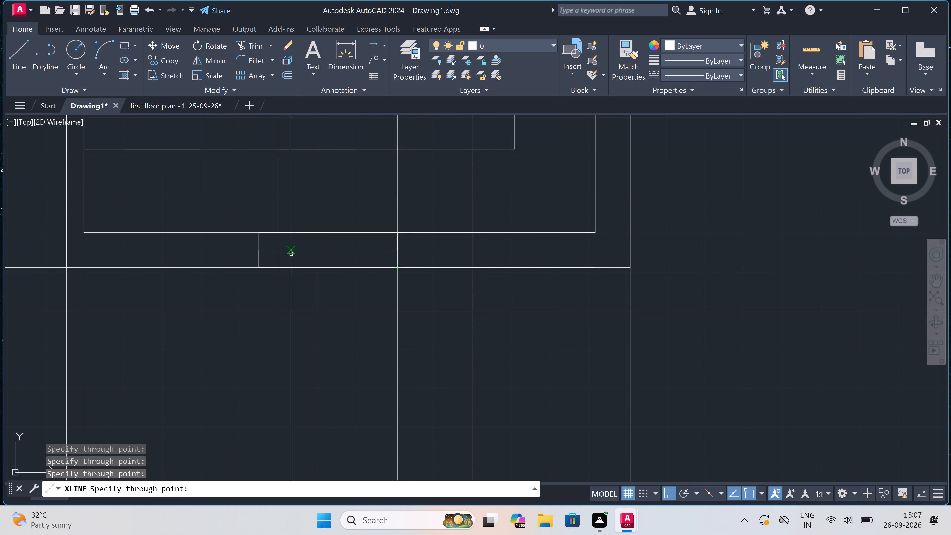
left_click(261, 262)
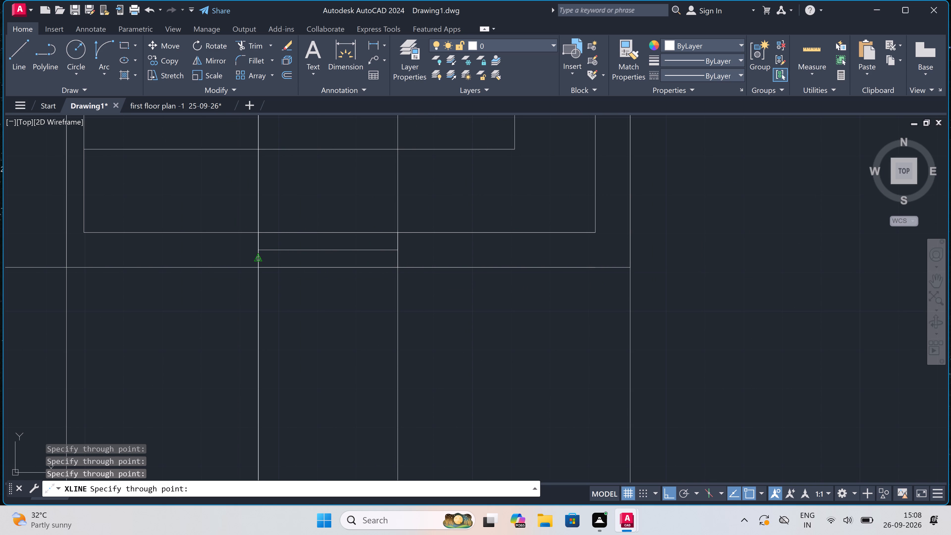
In the stripped copy, add vertical construction lines where the cutting line meets both faces of the west outer wall and western living-room wall.
scroll(494, 245, "down", 7)
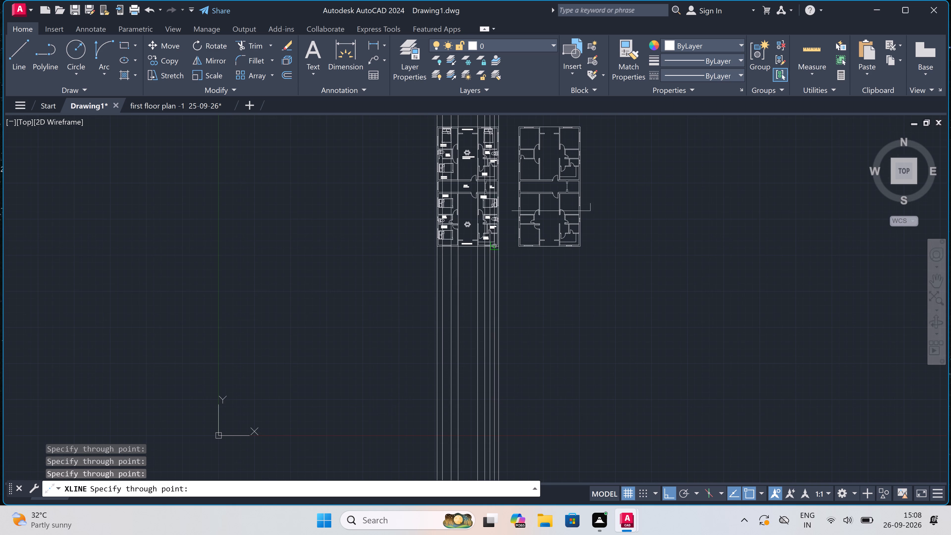
scroll(511, 202, "up", 5)
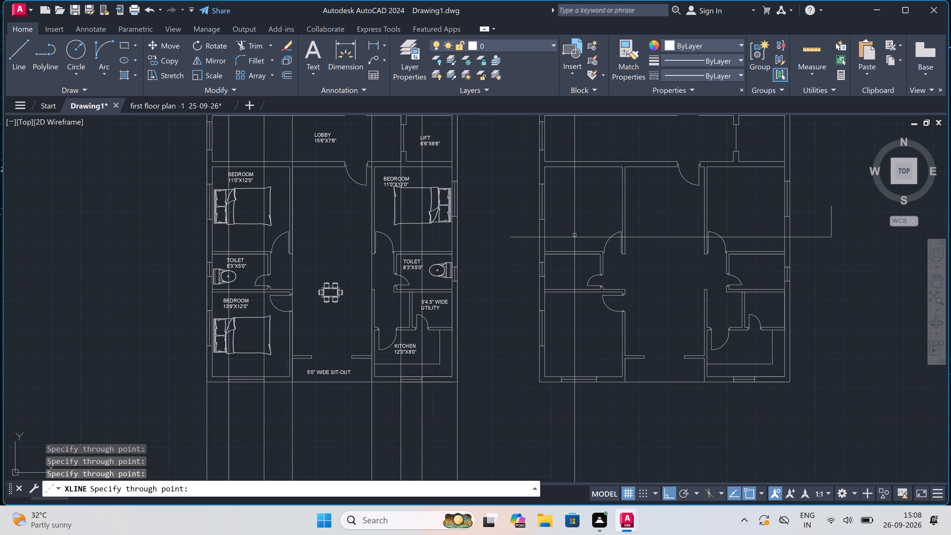
scroll(563, 234, "up", 3)
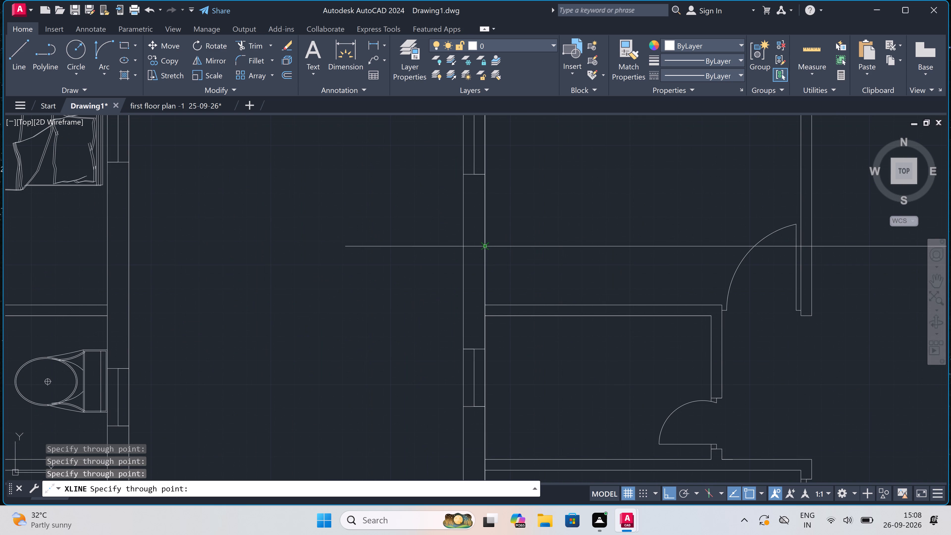
double_click(485, 248)
left_click(460, 244)
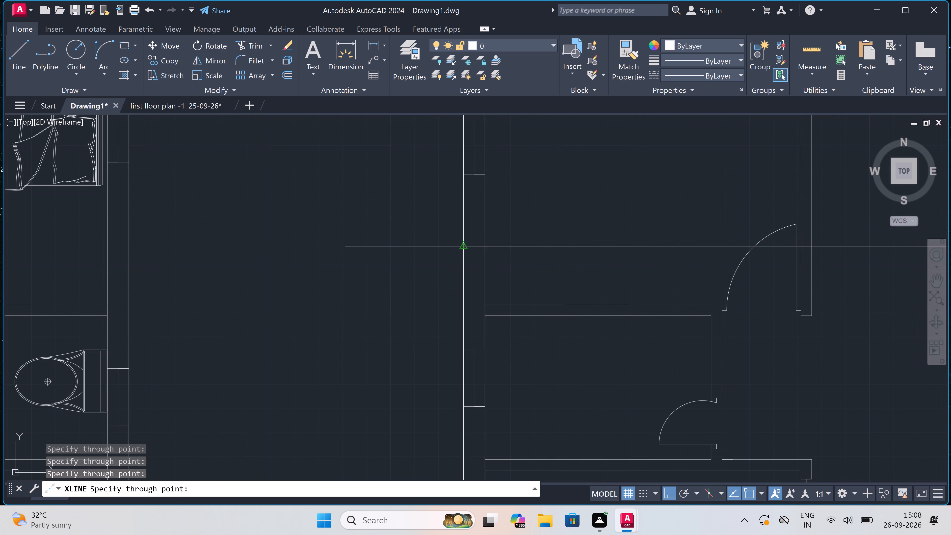
scroll(460, 244, "down", 5)
scroll(537, 234, "up", 3)
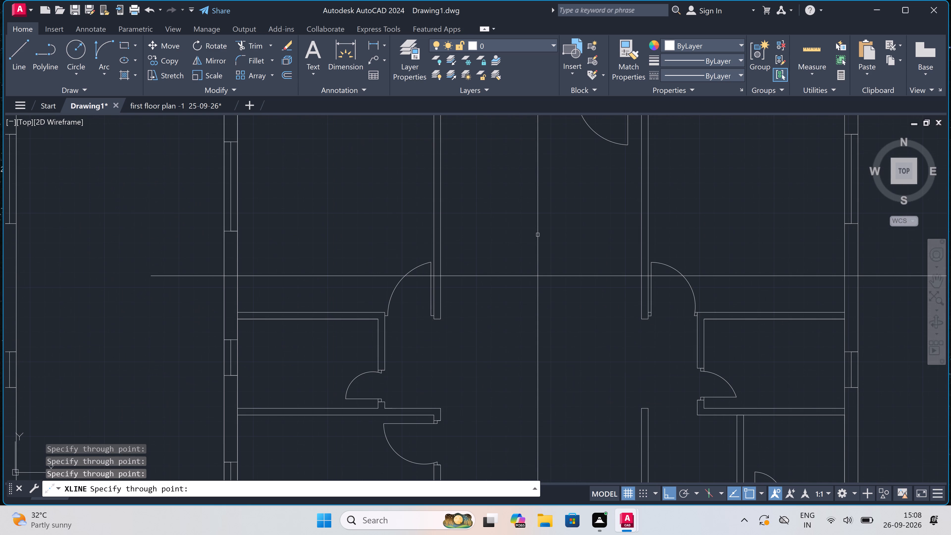
scroll(436, 279, "up", 3)
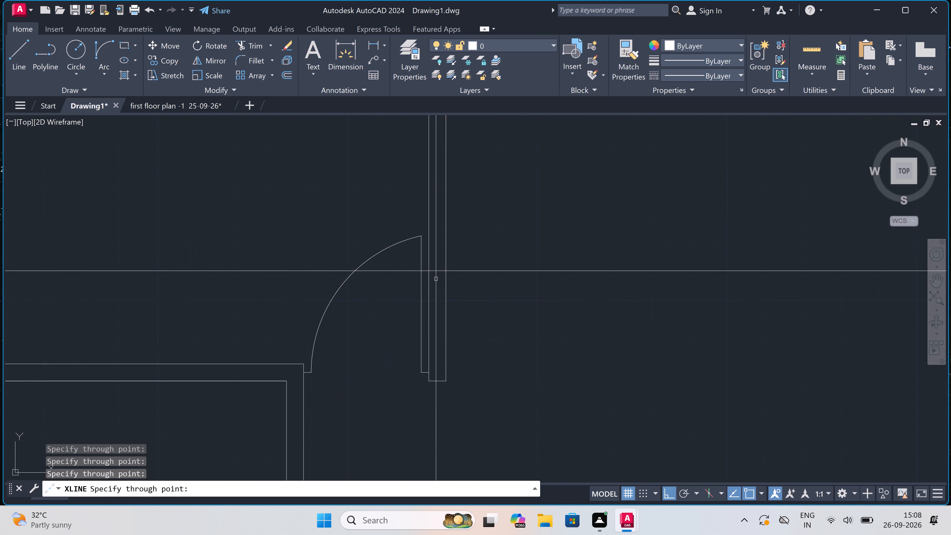
left_click(426, 269)
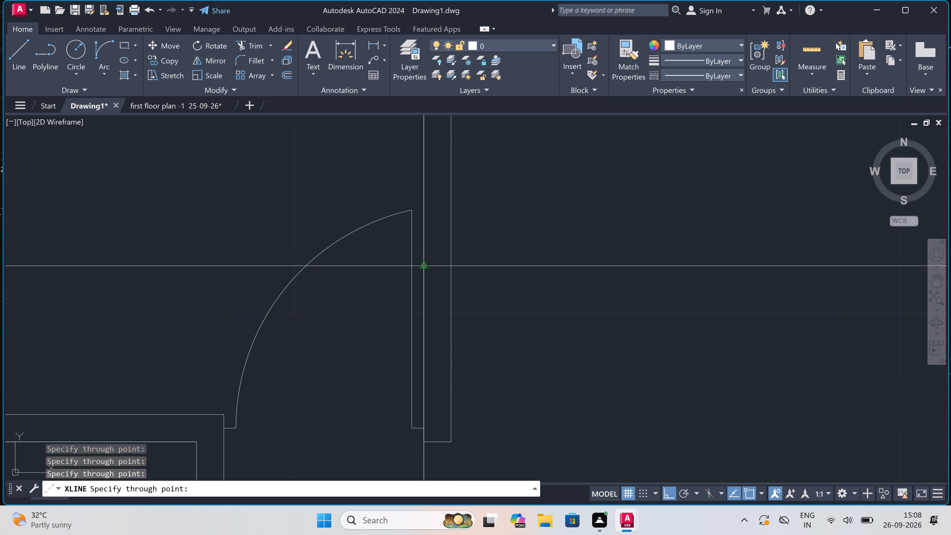
left_click(451, 264)
Add vertical construction lines at both jambs of the door opening between the stripped copy's lobby and southern unit.
scroll(451, 264, "down", 5)
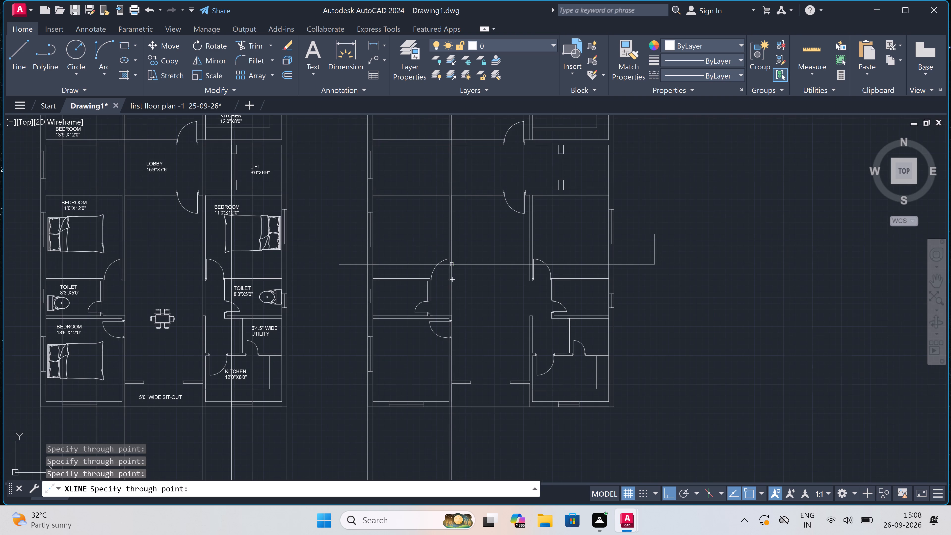
scroll(510, 191, "up", 4)
scroll(486, 186, "up", 3)
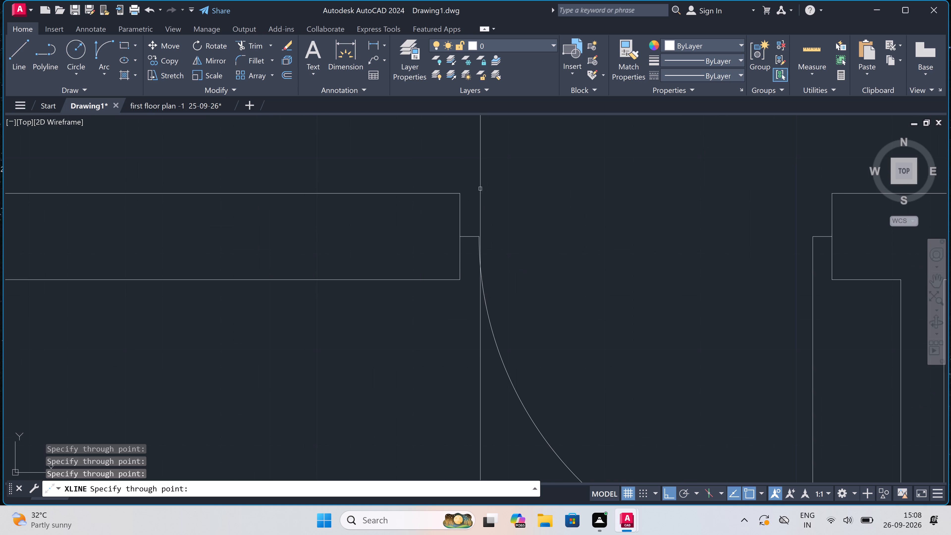
left_click(462, 196)
scroll(462, 196, "down", 3)
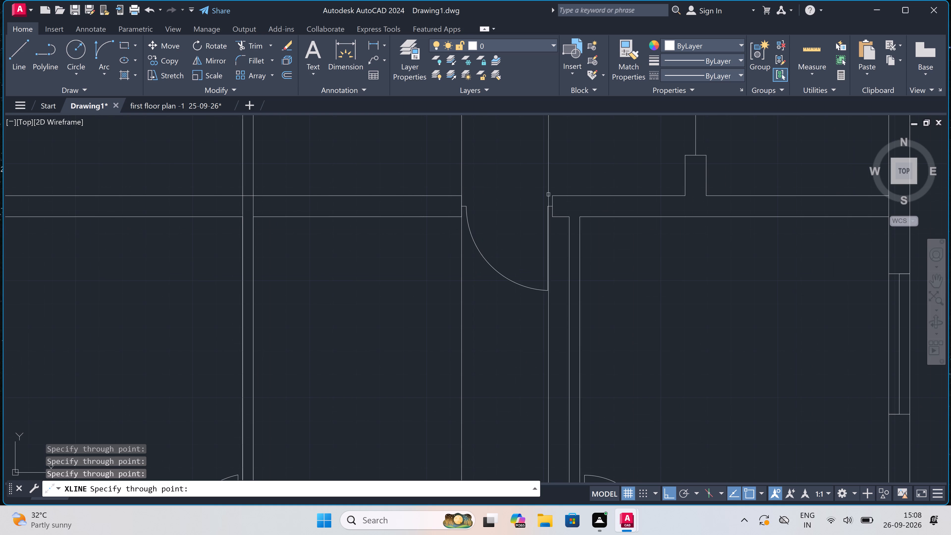
left_click(551, 194)
Add vertical construction lines along both faces of the wall between the stripped copy's southern living area and eastern bedroom.
scroll(528, 183, "down", 5)
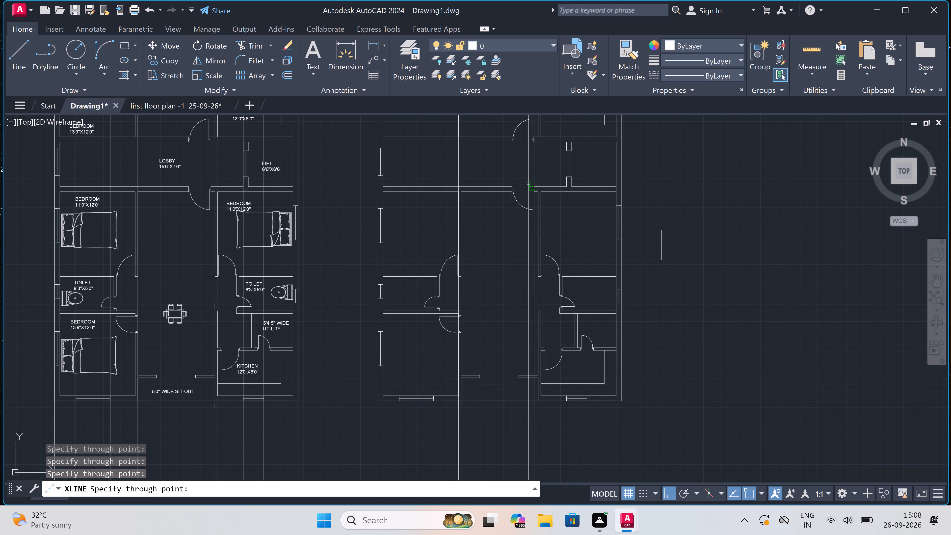
scroll(543, 240, "down", 1)
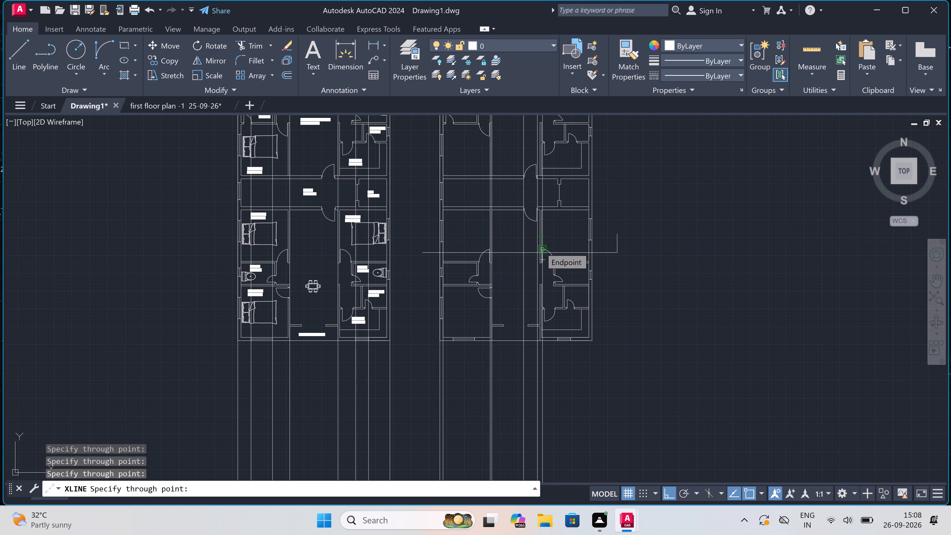
scroll(540, 248, "up", 3)
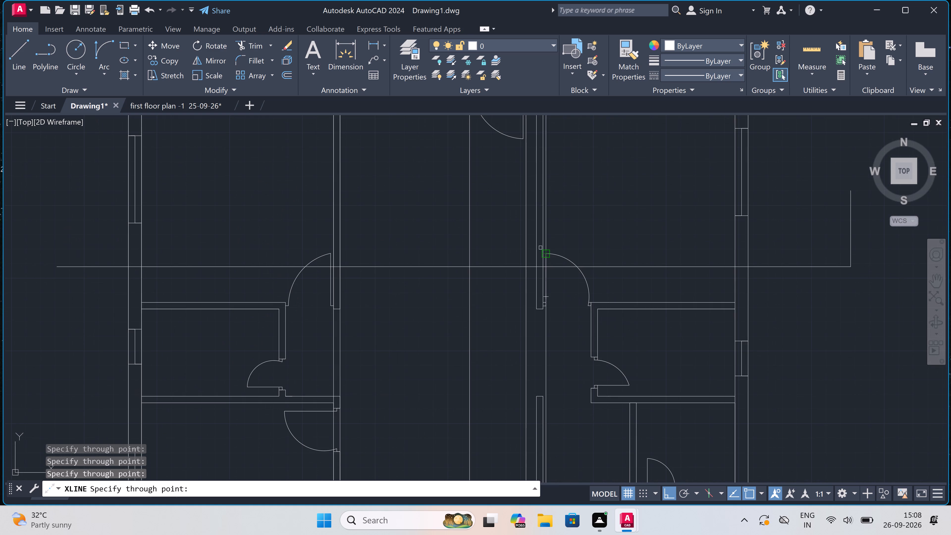
scroll(540, 248, "up", 2)
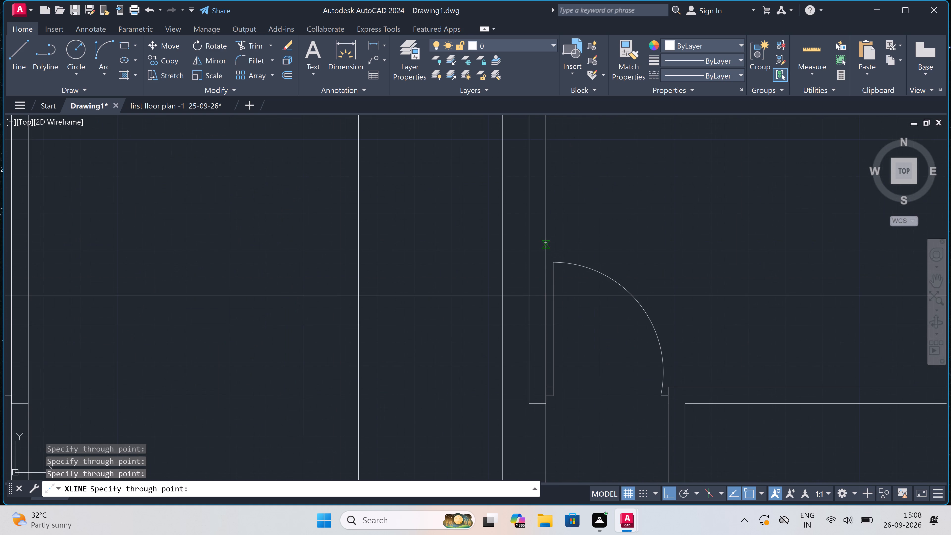
left_click(546, 244)
left_click(529, 247)
scroll(528, 246, "down", 4)
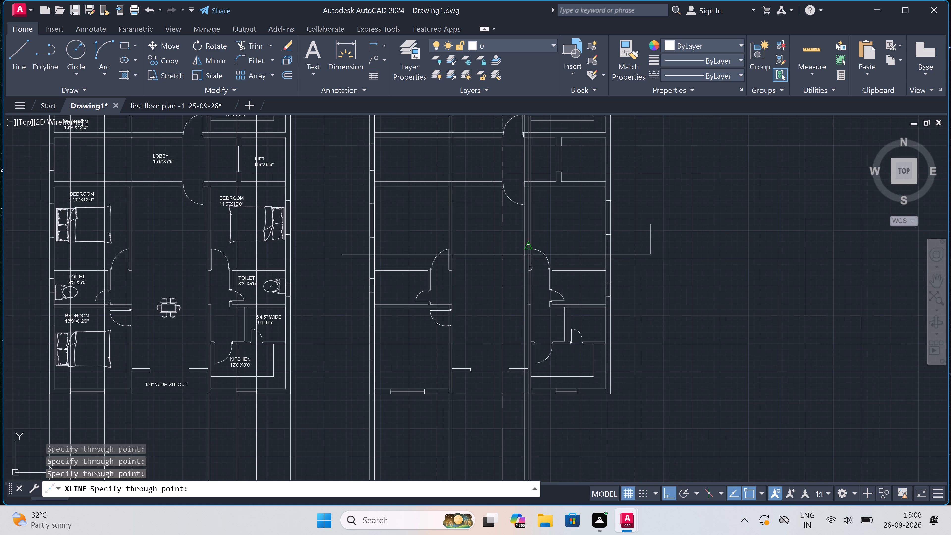
Add vertical construction lines where the stripped copy's cutting line meets both faces of the east outer wall.
scroll(606, 255, "up", 2)
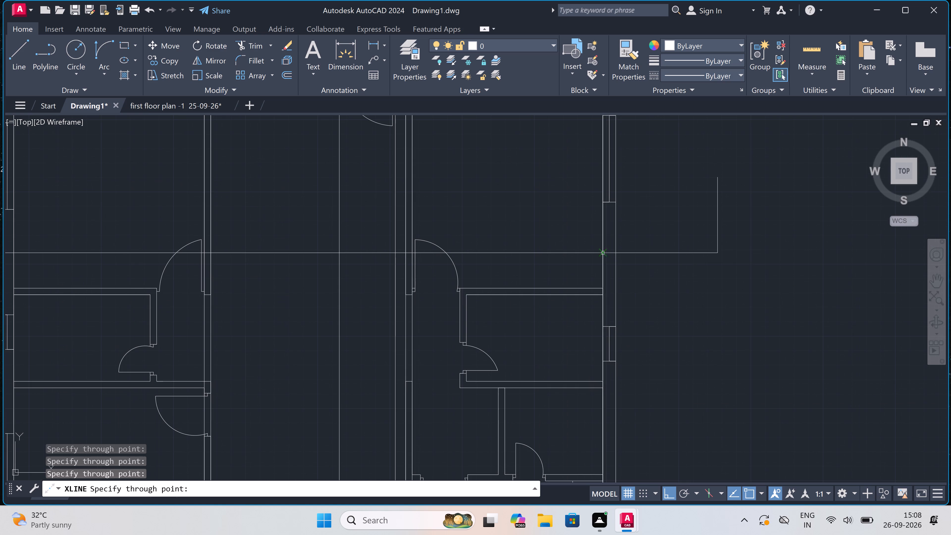
left_click(606, 253)
scroll(618, 248, "up", 2)
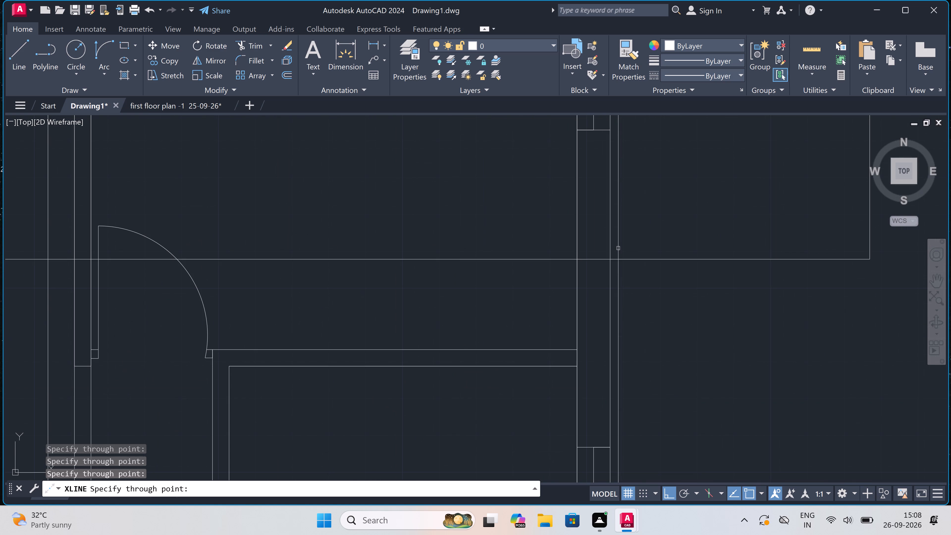
left_click(608, 257)
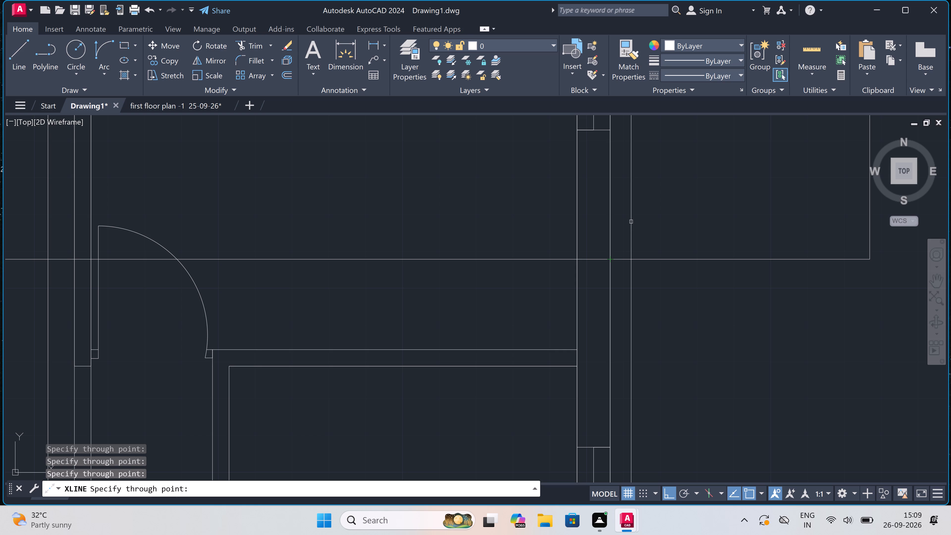
key("Escape")
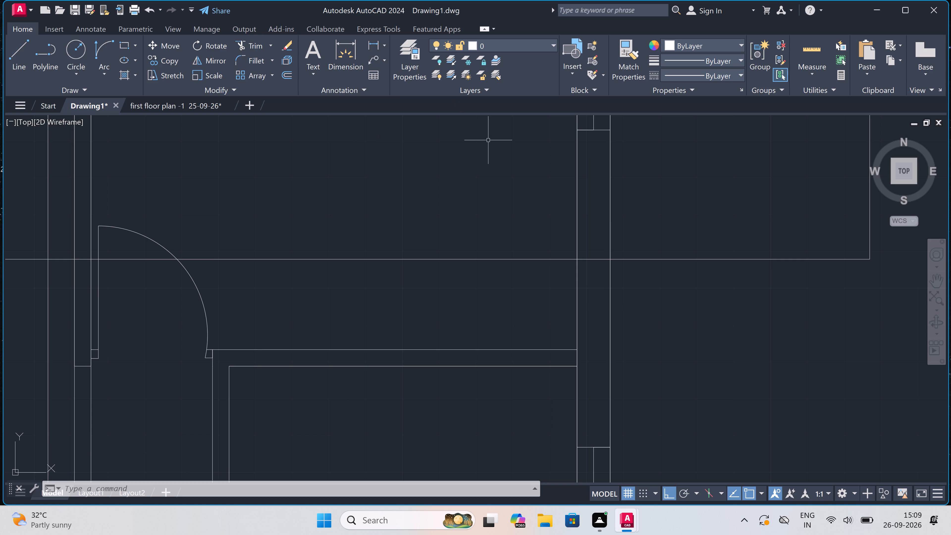
Draw a horizontal construction line a short distance north of both plans, crossing the projected vertical lines.
scroll(493, 180, "down", 11)
scroll(410, 125, "up", 3)
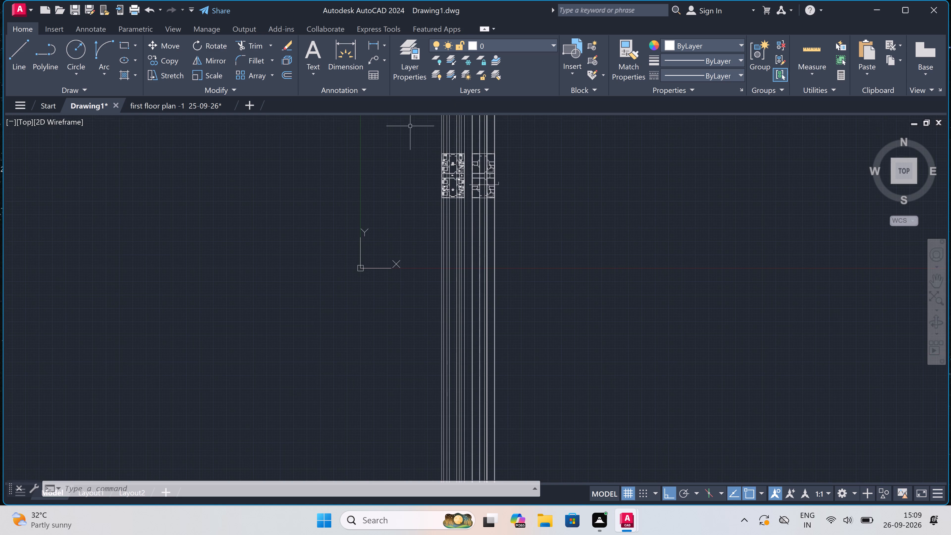
scroll(539, 293, "down", 3)
scroll(576, 290, "up", 3)
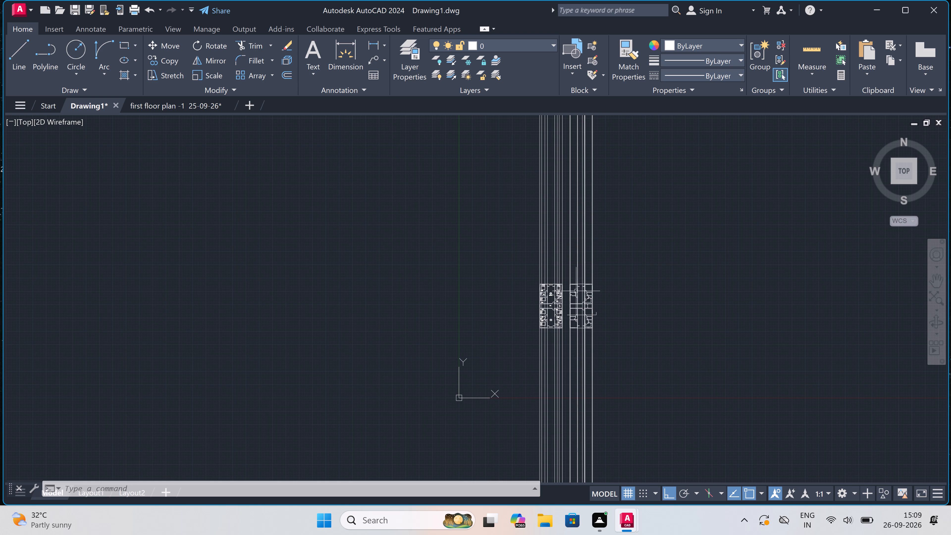
scroll(525, 246, "up", 2)
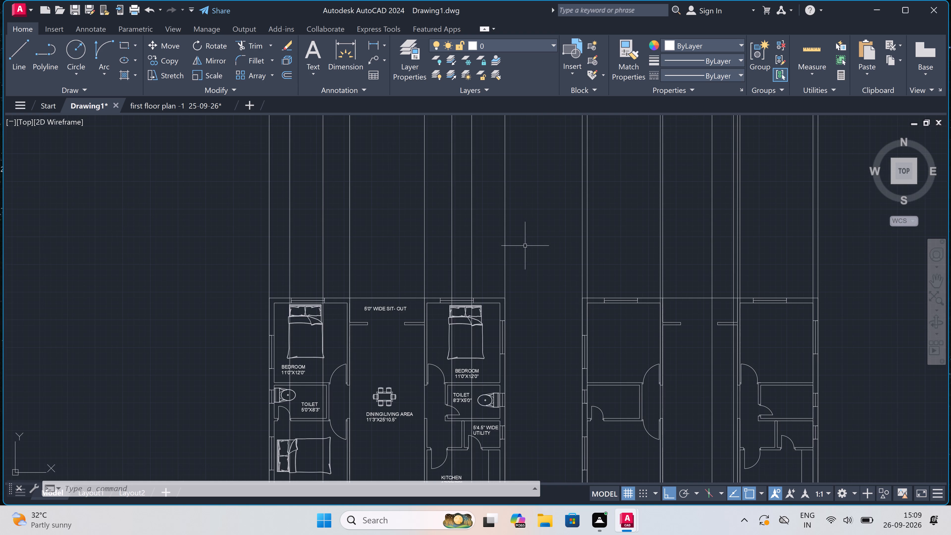
type("XL")
key("space")
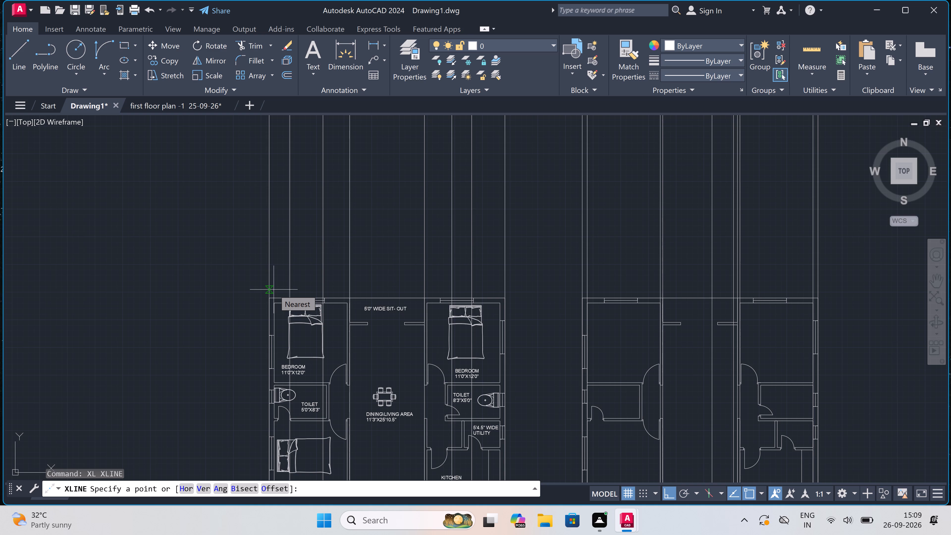
left_click(240, 254)
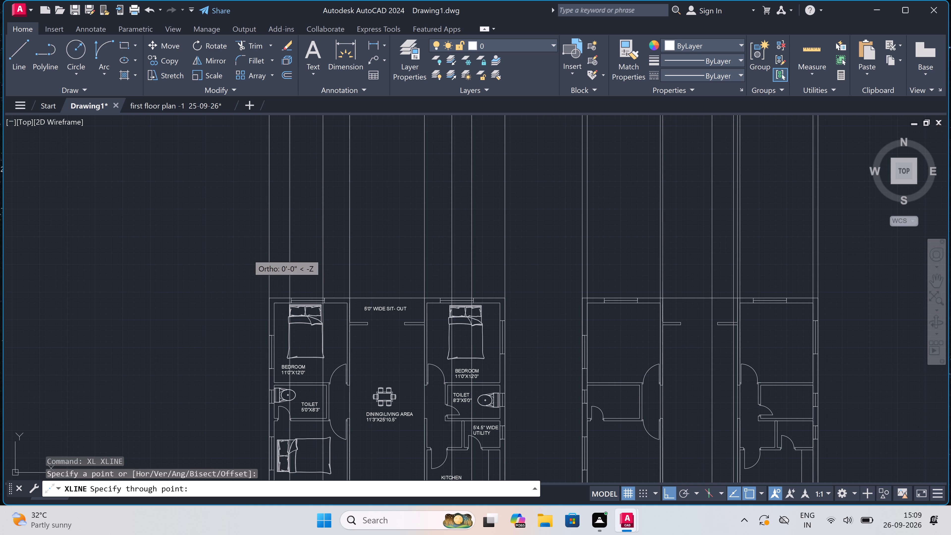
left_click(494, 255)
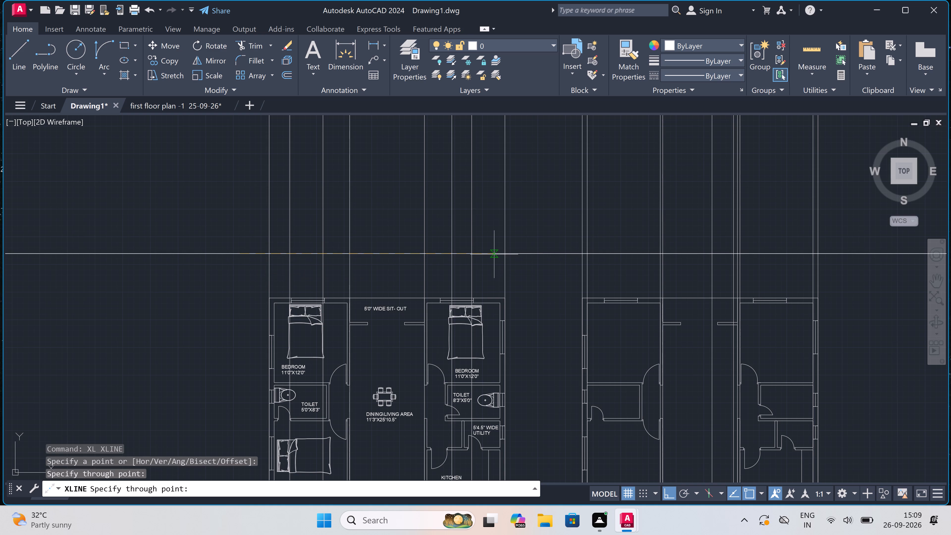
key("Escape")
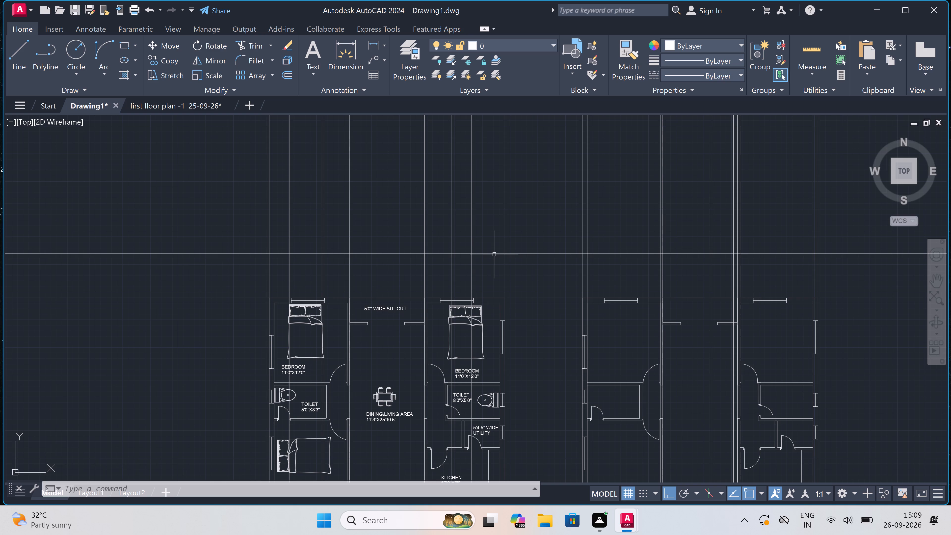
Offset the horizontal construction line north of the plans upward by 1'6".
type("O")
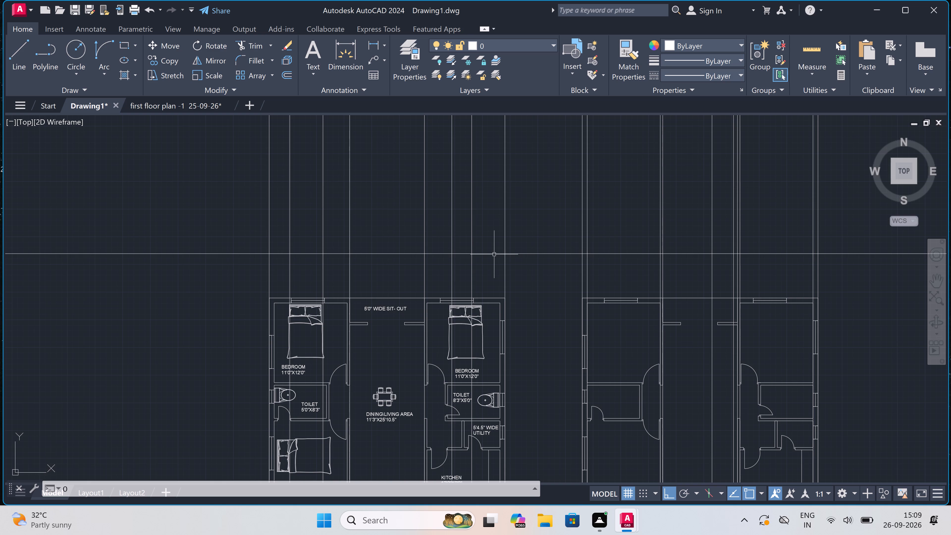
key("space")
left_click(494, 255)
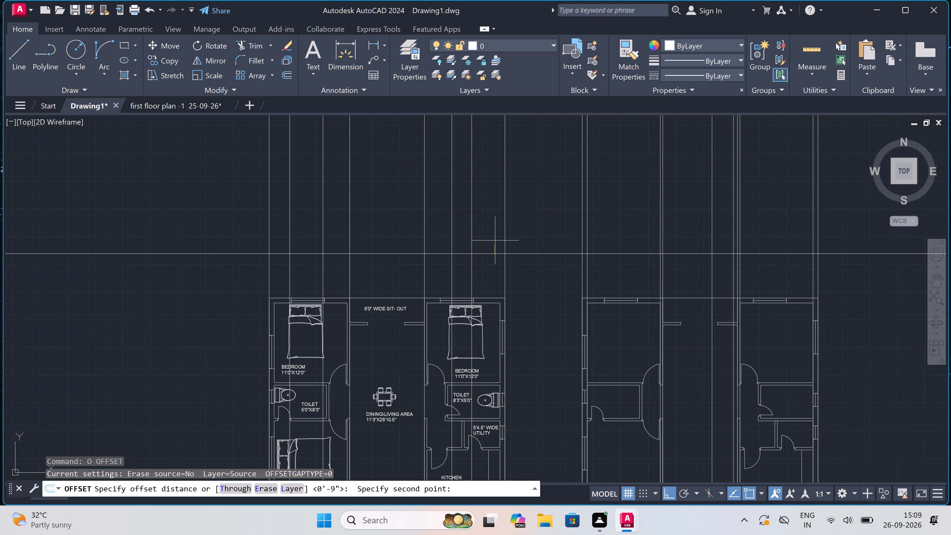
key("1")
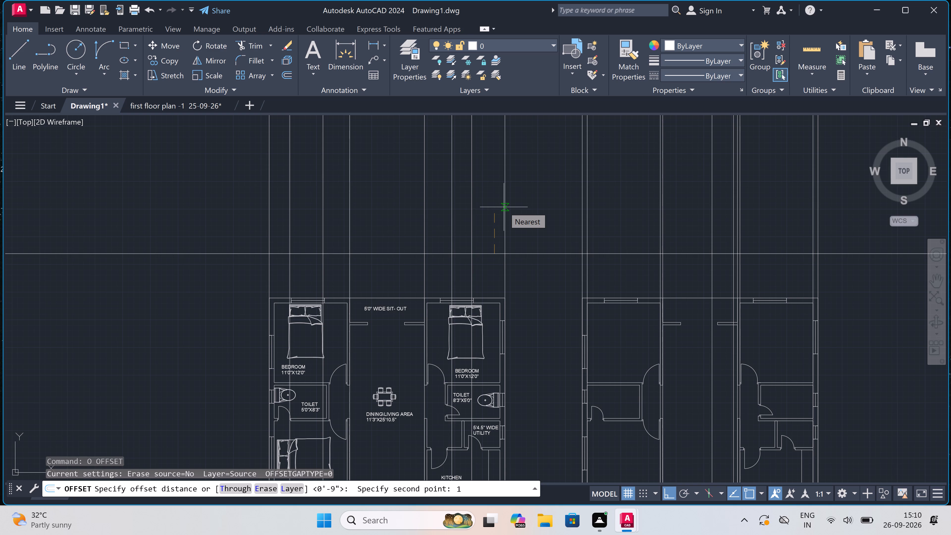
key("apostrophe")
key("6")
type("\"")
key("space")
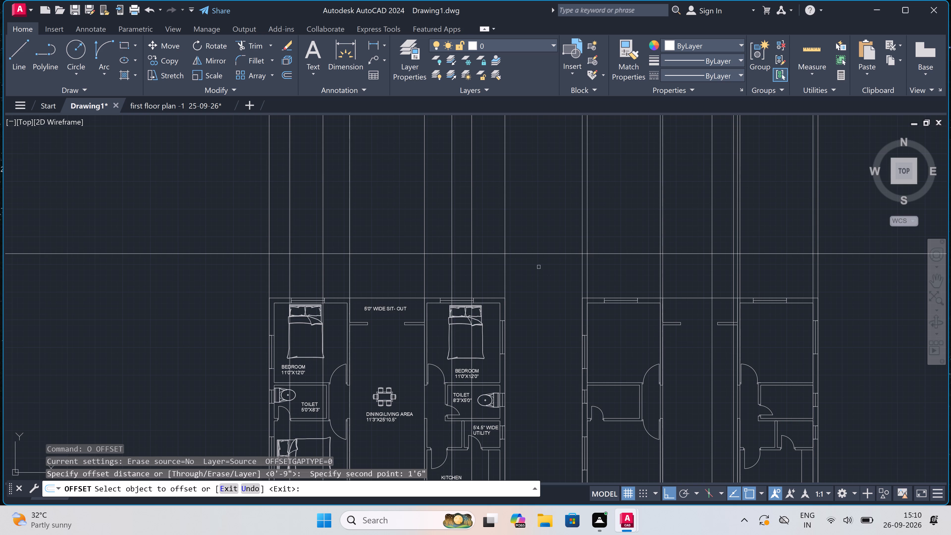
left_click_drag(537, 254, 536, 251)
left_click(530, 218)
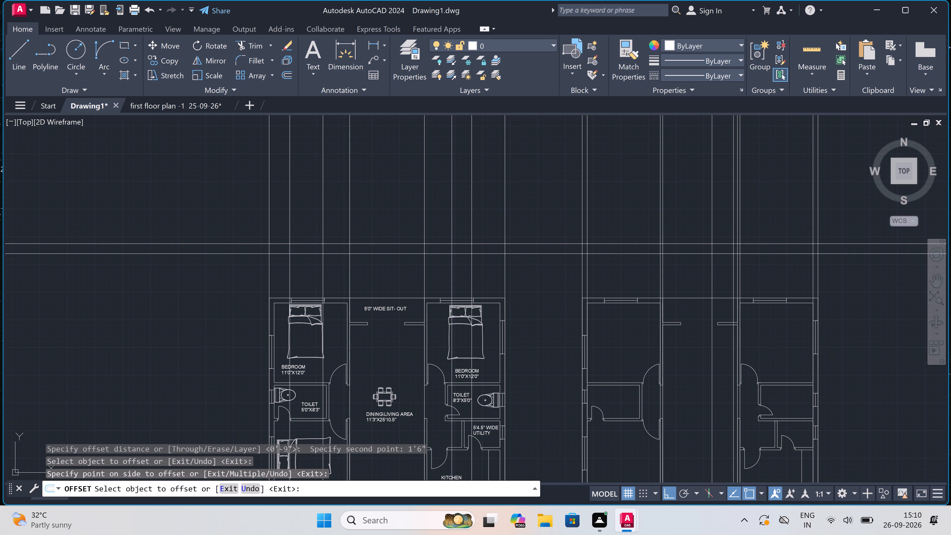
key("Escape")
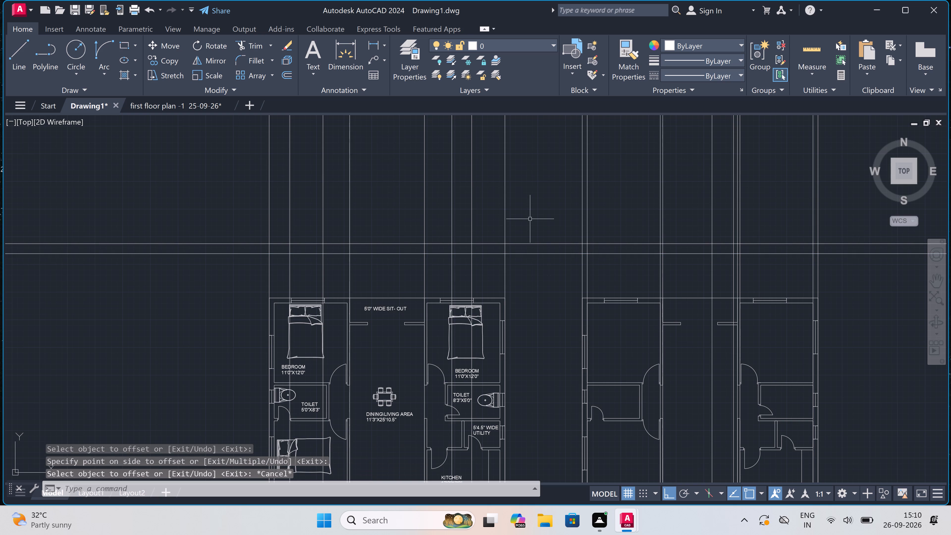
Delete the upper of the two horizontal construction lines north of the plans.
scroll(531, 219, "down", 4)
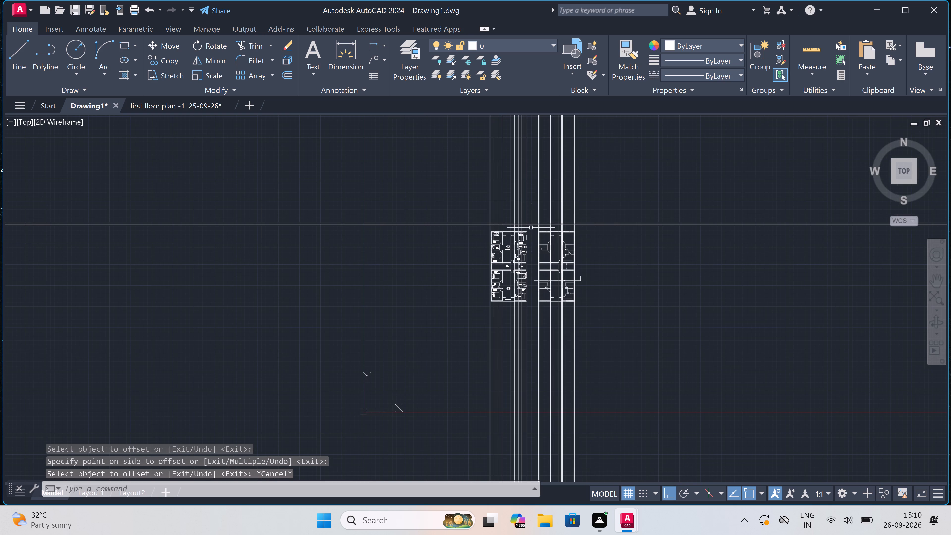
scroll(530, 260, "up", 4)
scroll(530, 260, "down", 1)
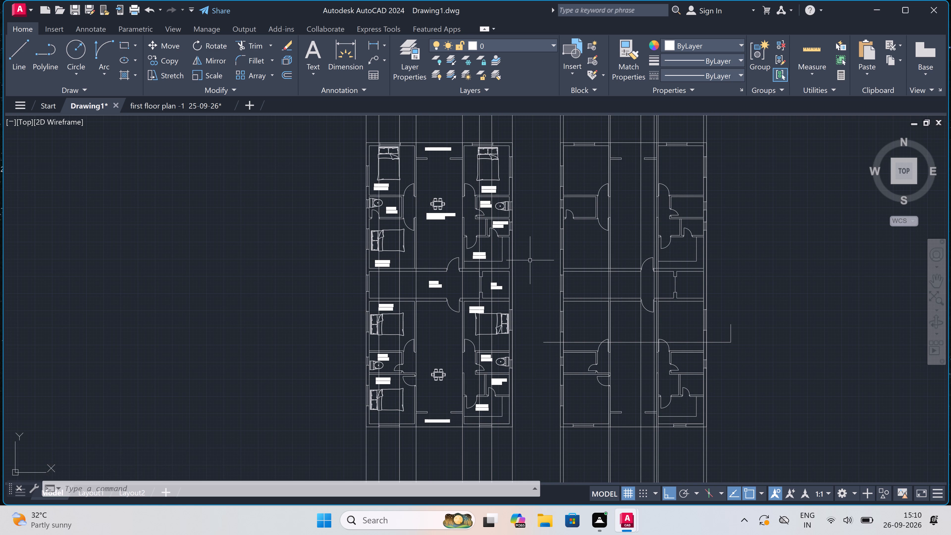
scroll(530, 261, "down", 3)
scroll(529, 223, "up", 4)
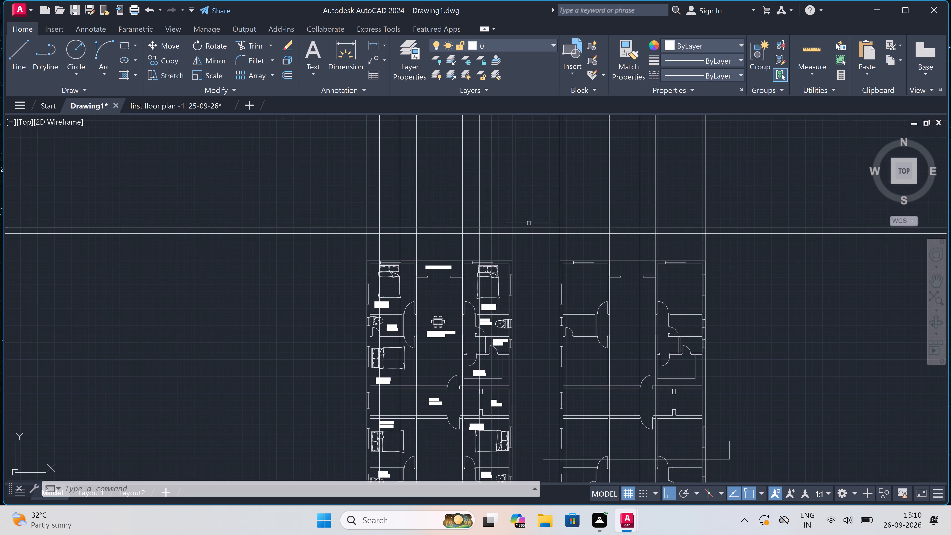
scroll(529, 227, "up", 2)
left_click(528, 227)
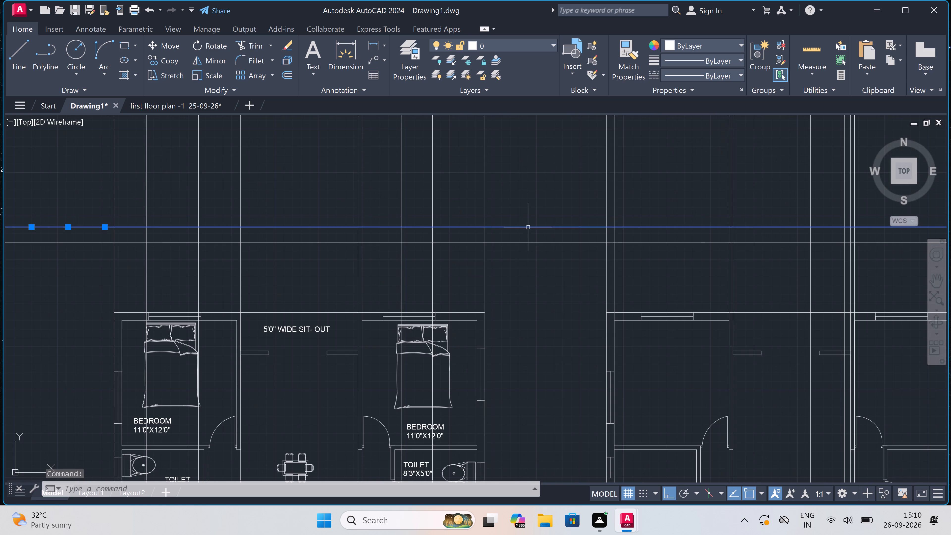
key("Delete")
Offset the remaining horizontal construction line upward by 6".
type("O")
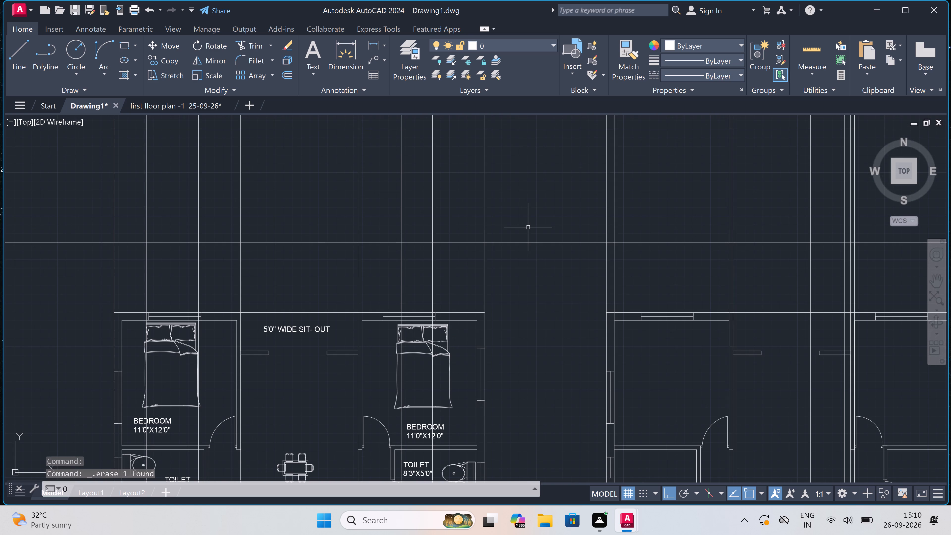
key("space")
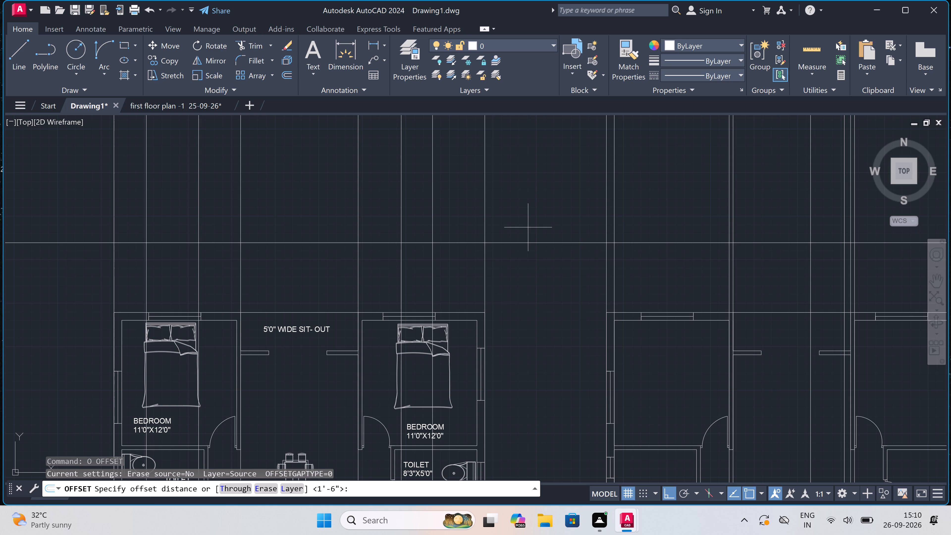
left_click(527, 242)
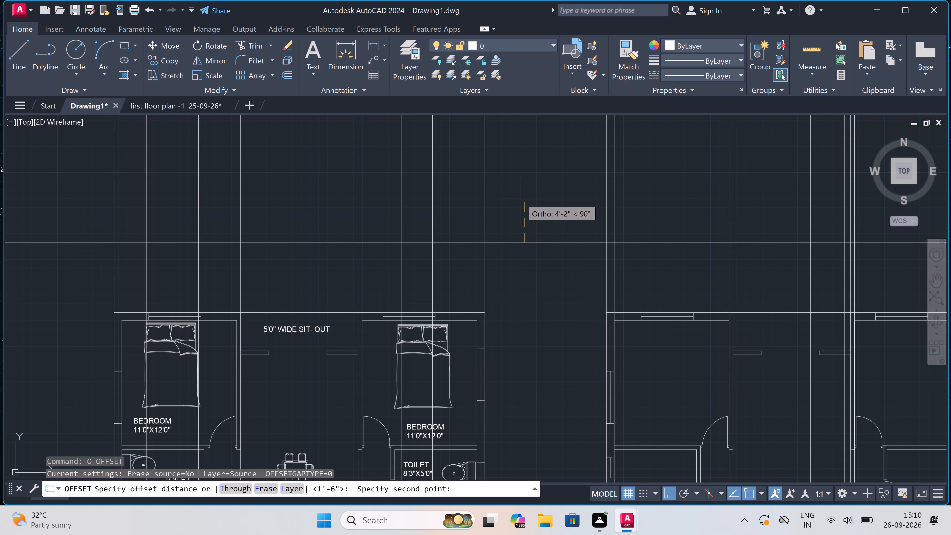
key("6")
type("\"")
key("space")
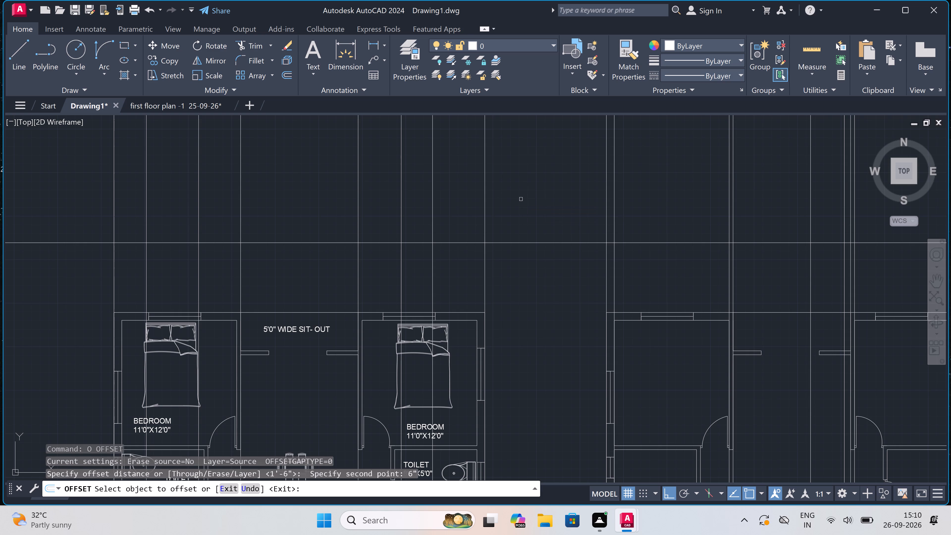
left_click(522, 242)
left_click(522, 227)
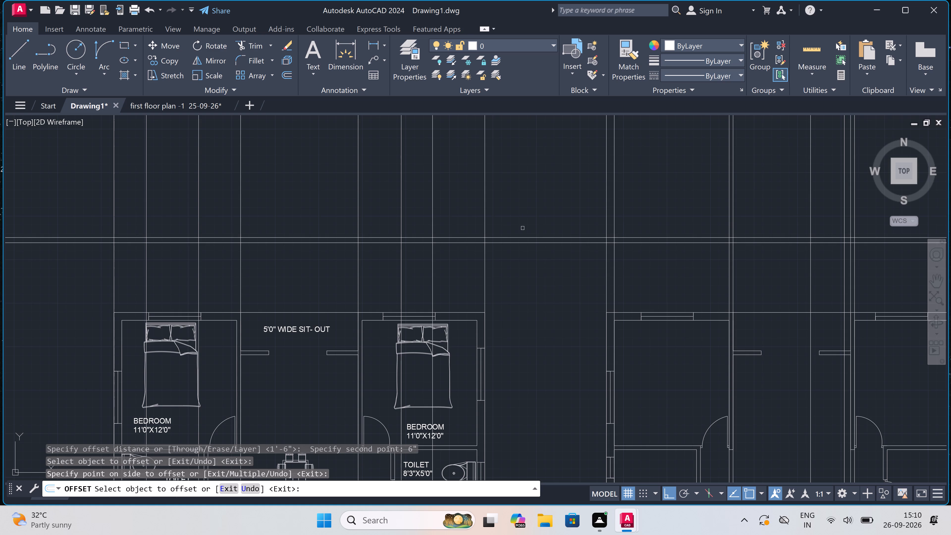
key("Escape")
Offset the upper horizontal construction line of the closely spaced pair upward by 3'.
key("space")
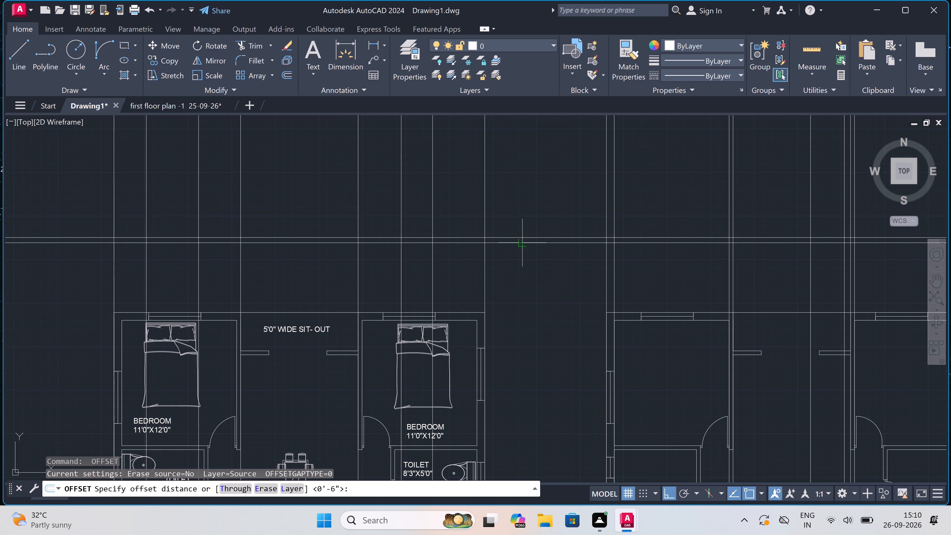
scroll(522, 238, "up", 4)
left_click(521, 238)
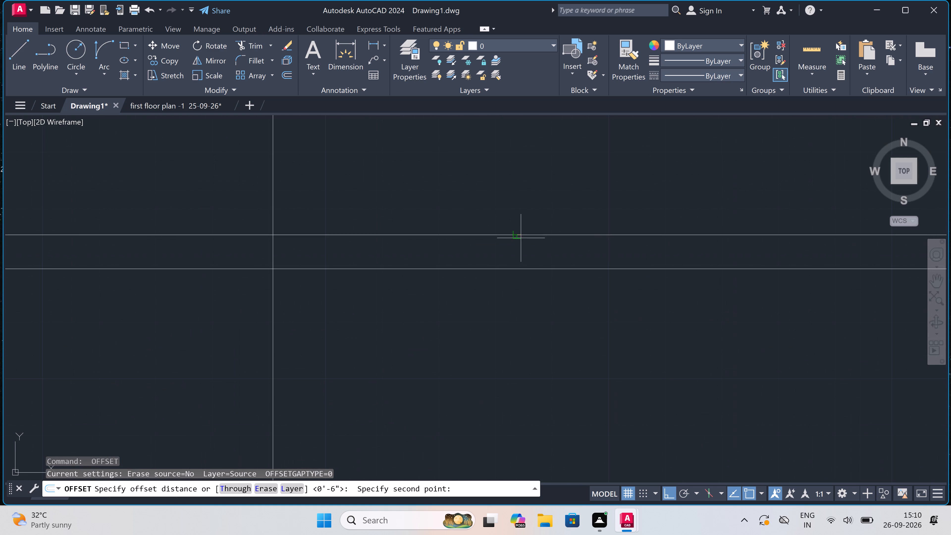
key("3")
type("'")
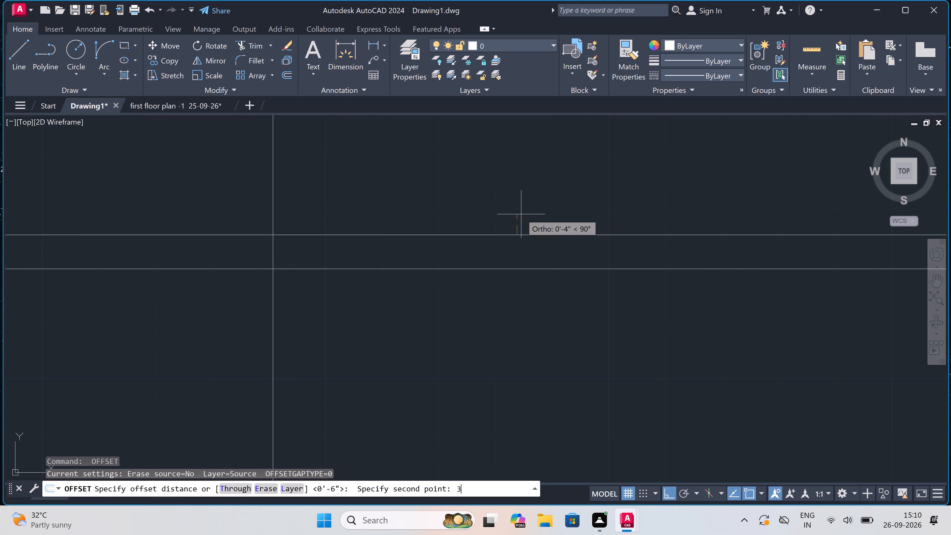
key("space")
left_click(518, 234)
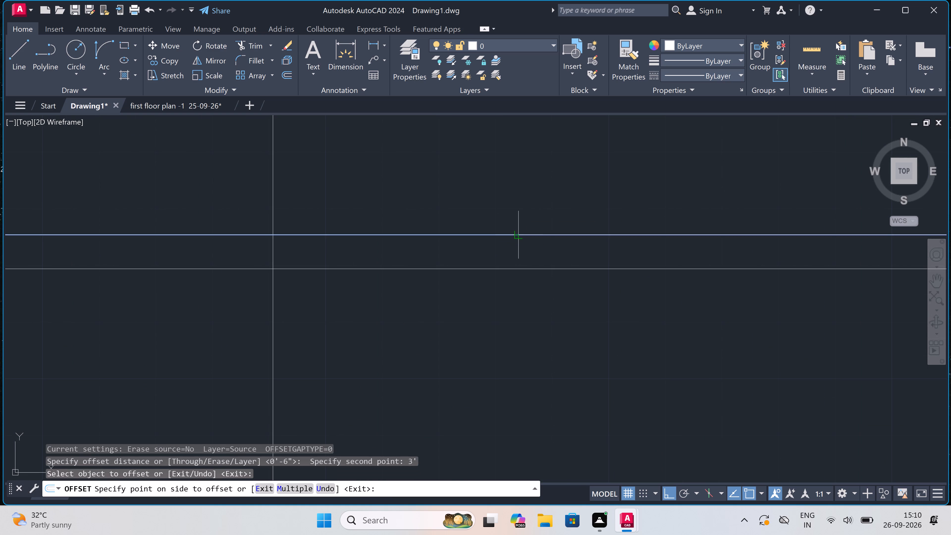
left_click(519, 213)
scroll(519, 213, "down", 4)
scroll(517, 174, "down", 5)
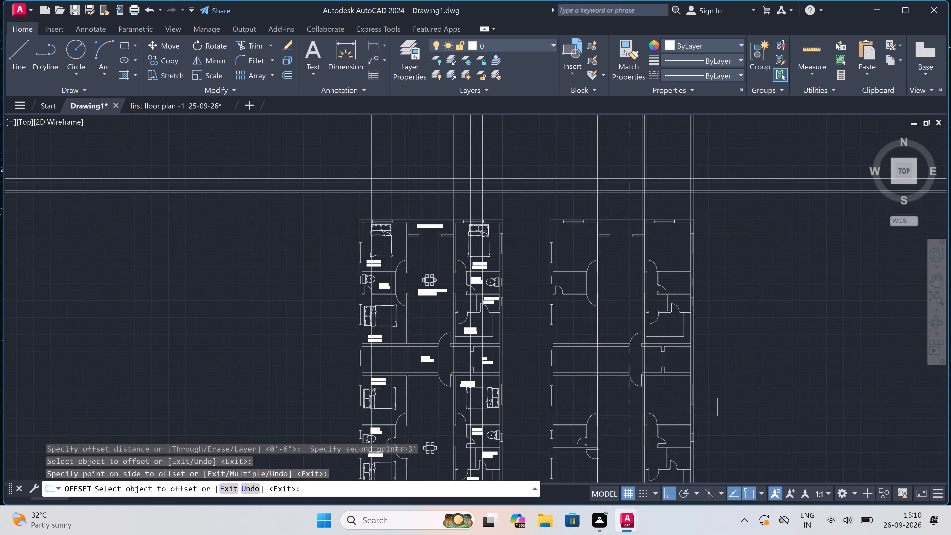
scroll(518, 157, "up", 4)
key("Escape")
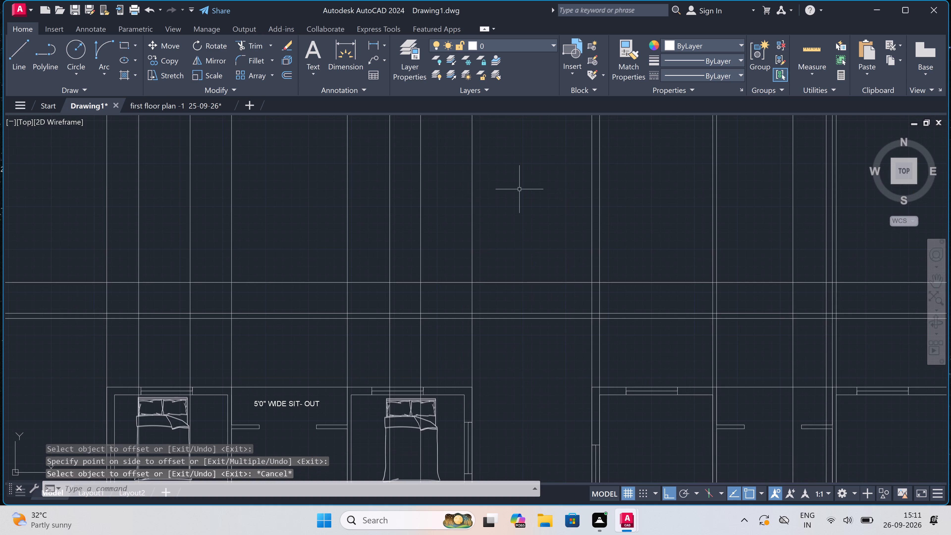
Offset the topmost horizontal construction line north of the plans upward by 4'.
key("space")
left_click(509, 284)
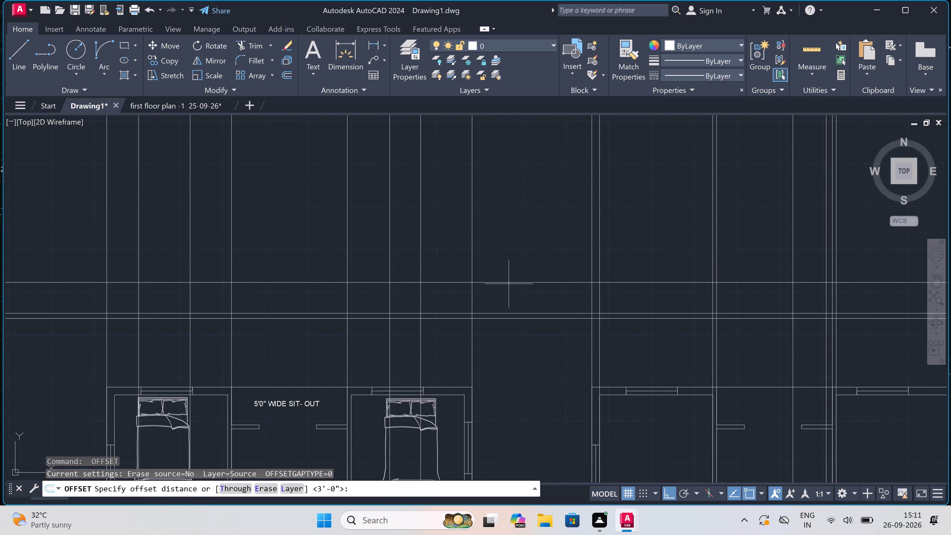
type("4'")
key("space")
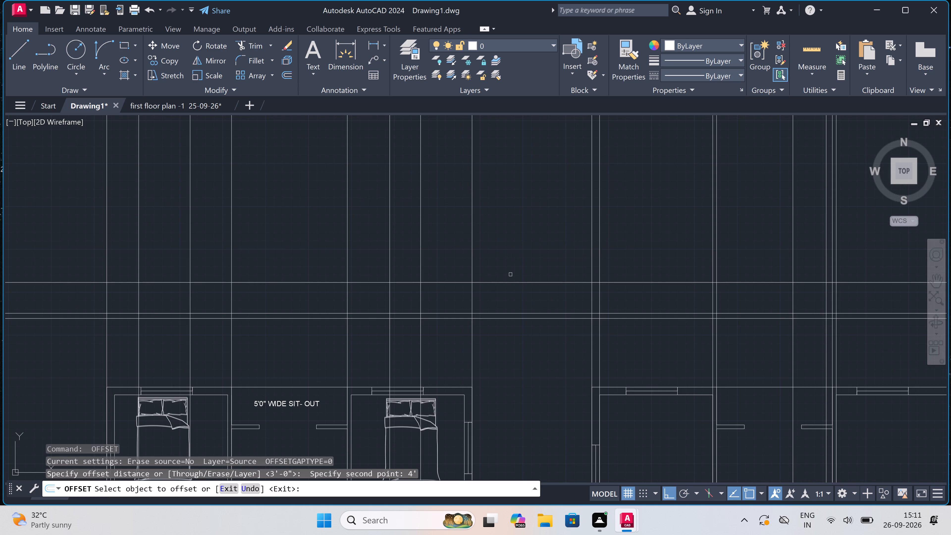
left_click_drag(515, 283, 516, 281)
left_click(516, 258)
key("Escape")
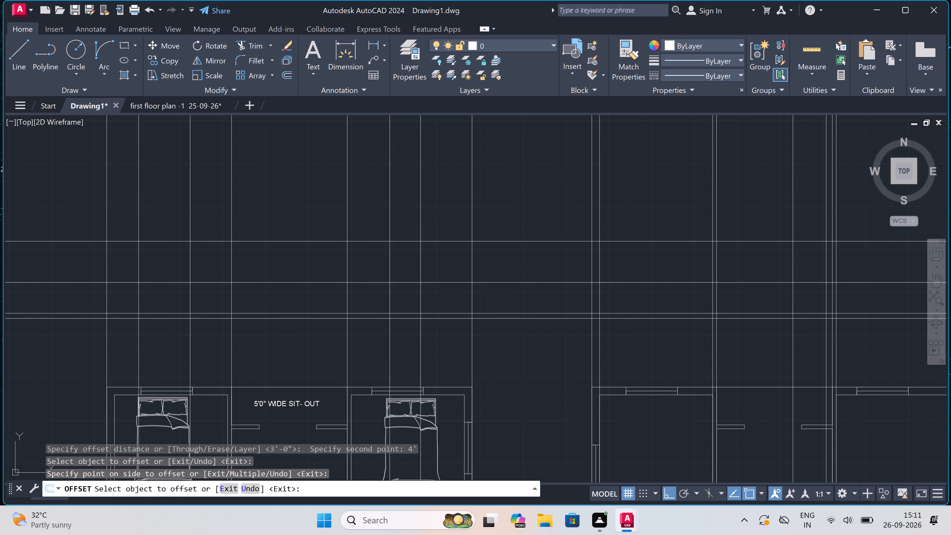
Offset the new topmost horizontal construction line upward by 3'.
key("space")
left_click(517, 241)
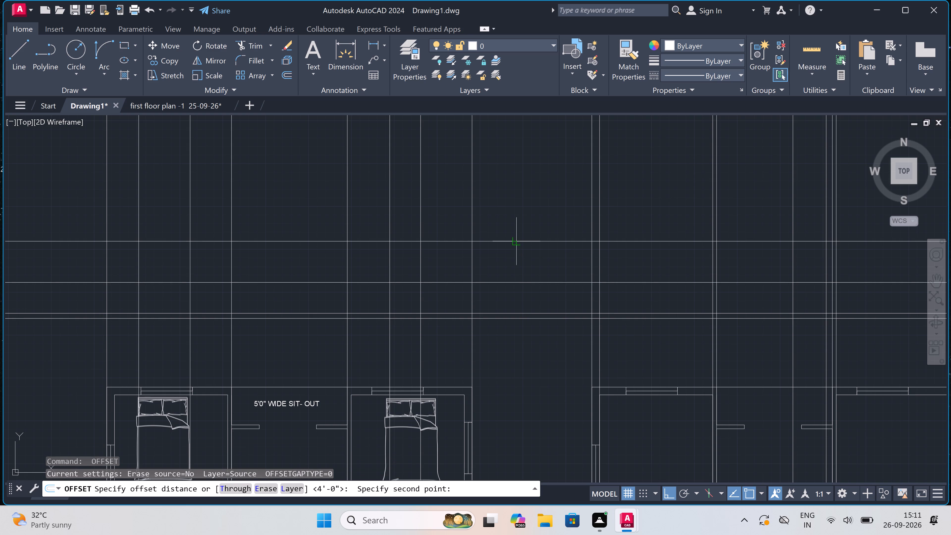
type("3'")
key("space")
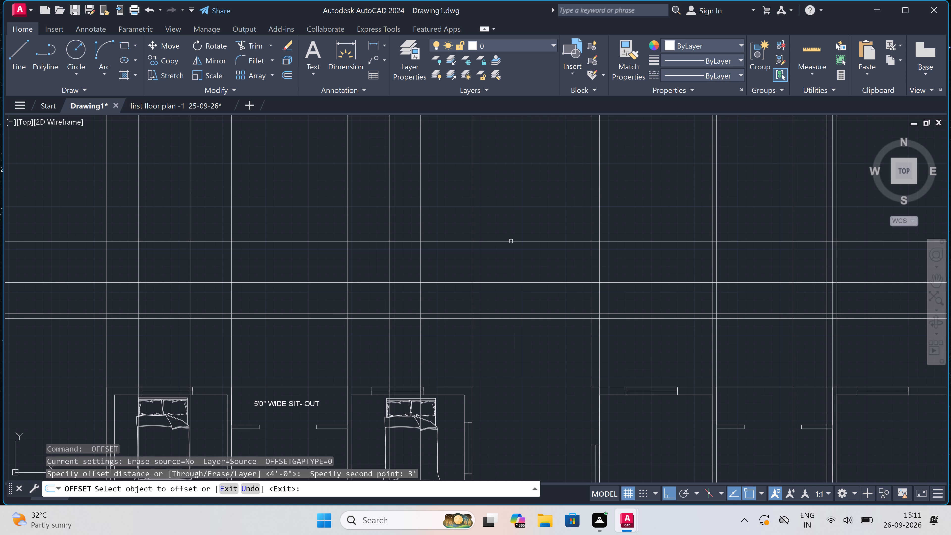
left_click_drag(511, 241, 511, 238)
left_click(511, 213)
key("Escape")
Offset the topmost horizontal construction line upward by 6" to form a second closely spaced pair.
scroll(512, 214, "down", 1)
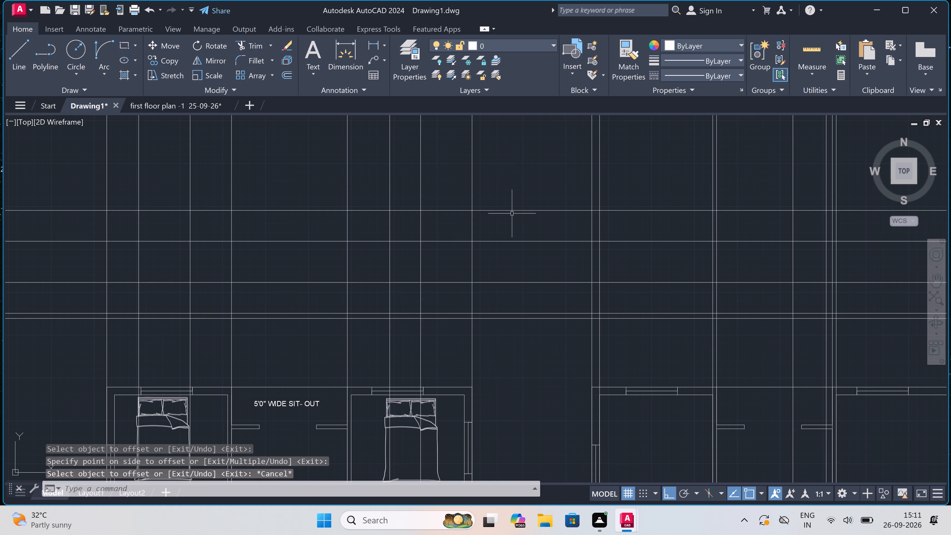
scroll(512, 214, "down", 3)
scroll(515, 186, "up", 4)
scroll(479, 401, "down", 2)
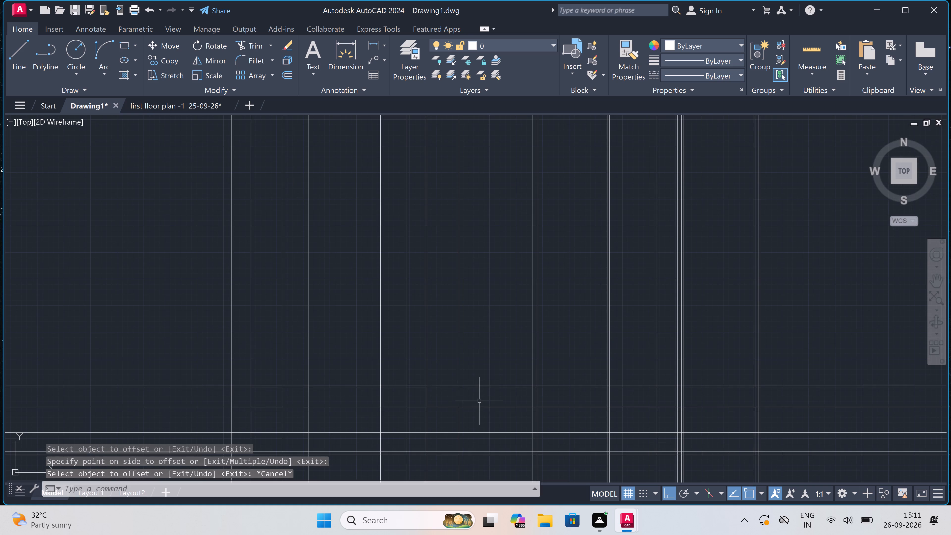
scroll(486, 388, "up", 1)
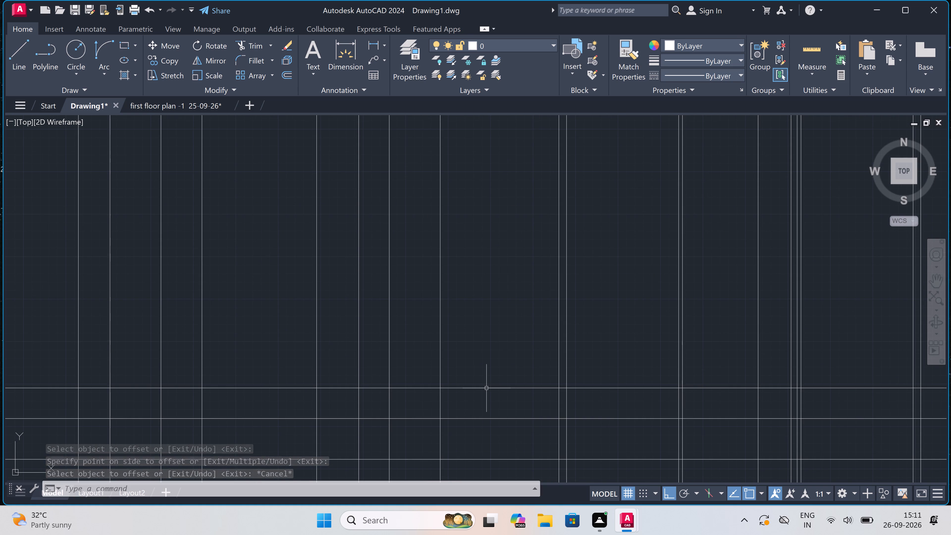
key("space")
left_click(488, 387)
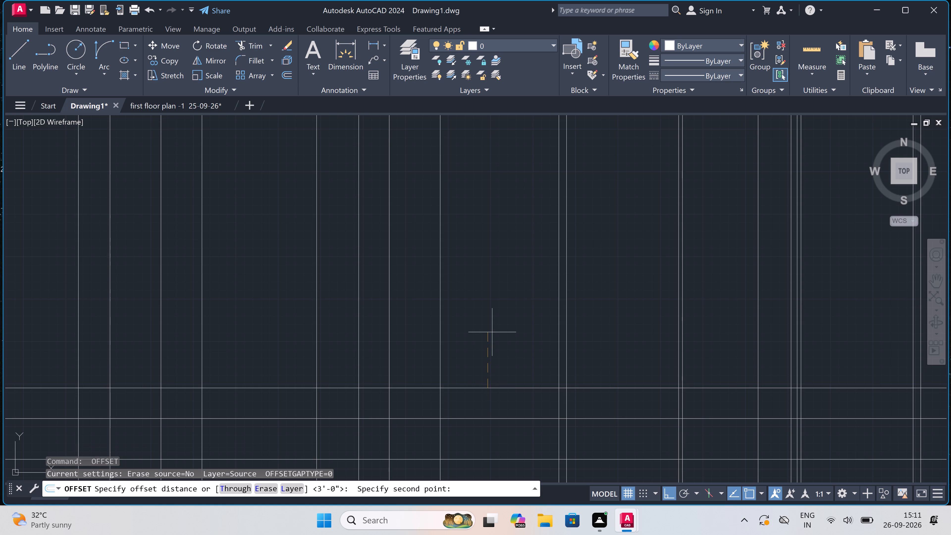
type("6\"")
key("space")
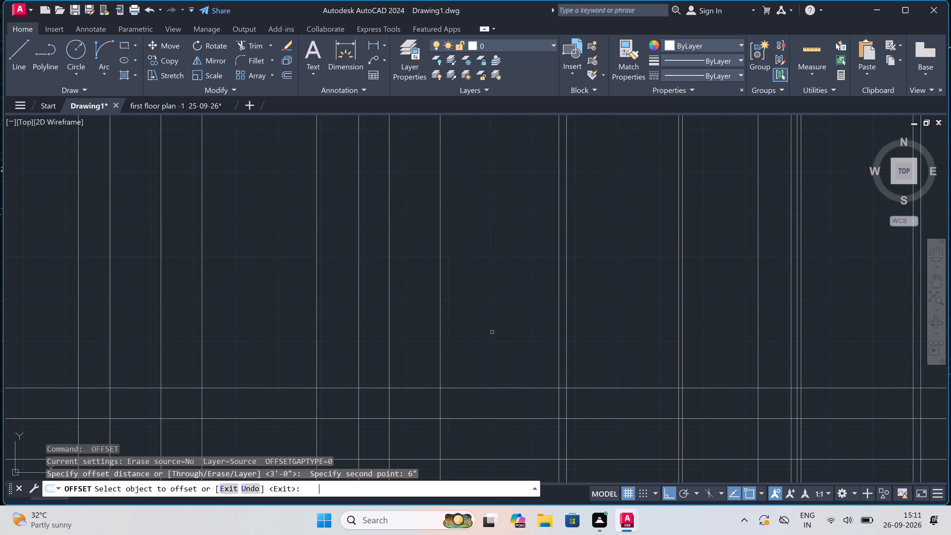
left_click(480, 387)
left_click(479, 357)
key("Escape")
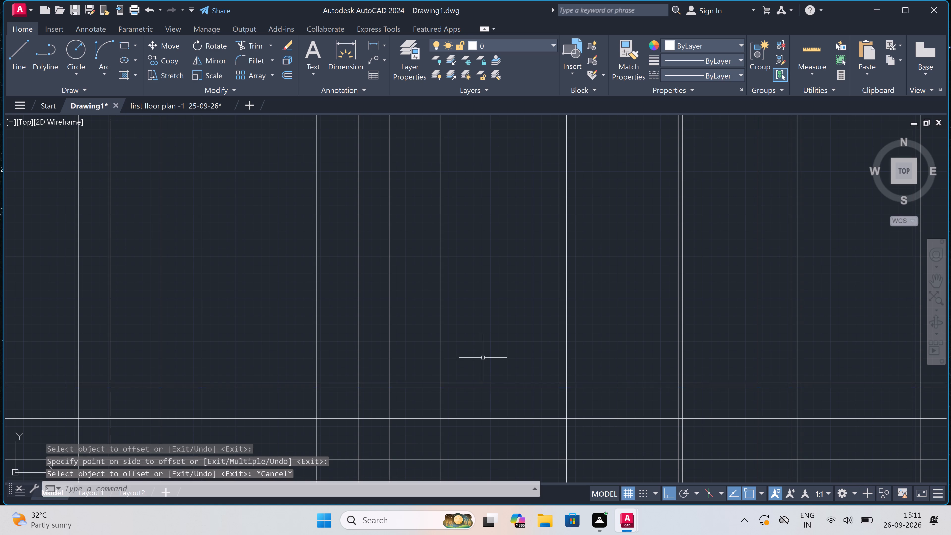
Offset the upper line of the new closely spaced pair upward by 3'6".
scroll(476, 392, "up", 2)
key("space")
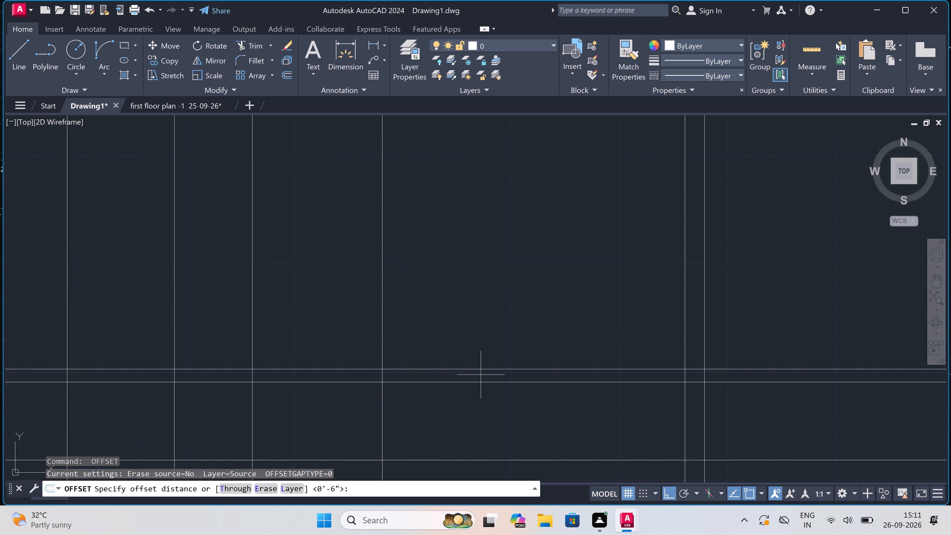
left_click(480, 371)
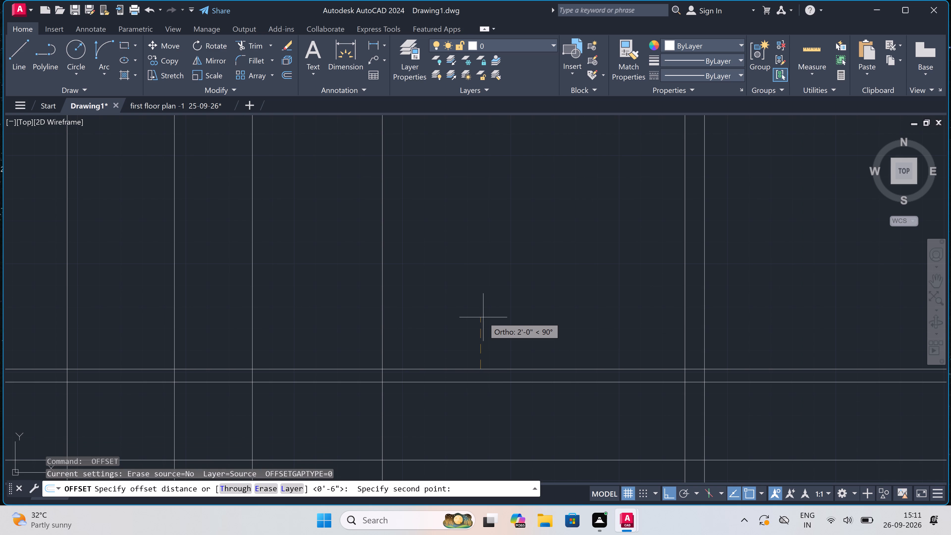
type("3'6\"")
key("space")
left_click(476, 368)
left_click(479, 326)
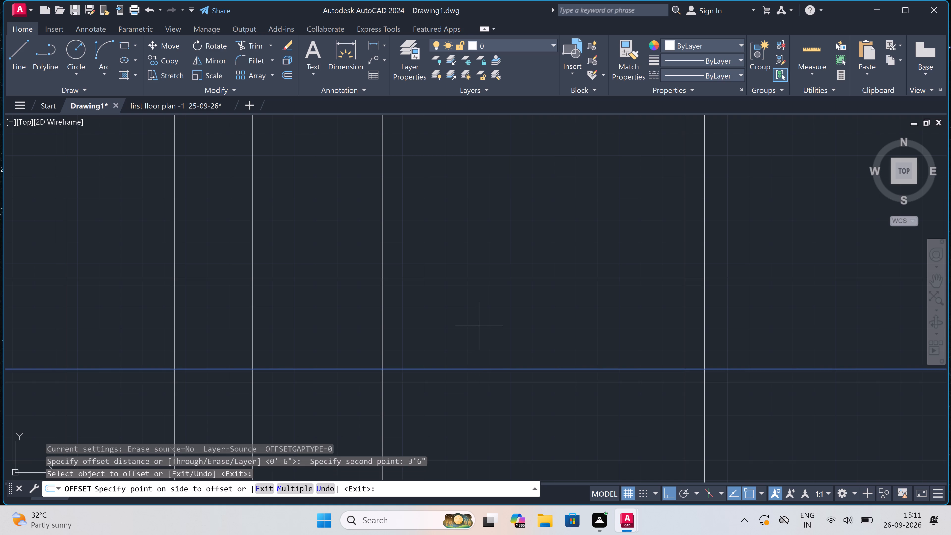
key("Escape")
Trim all vertical projection lines of both plans where they extend above the topmost horizontal level line.
scroll(503, 306, "down", 4)
scroll(525, 286, "down", 2)
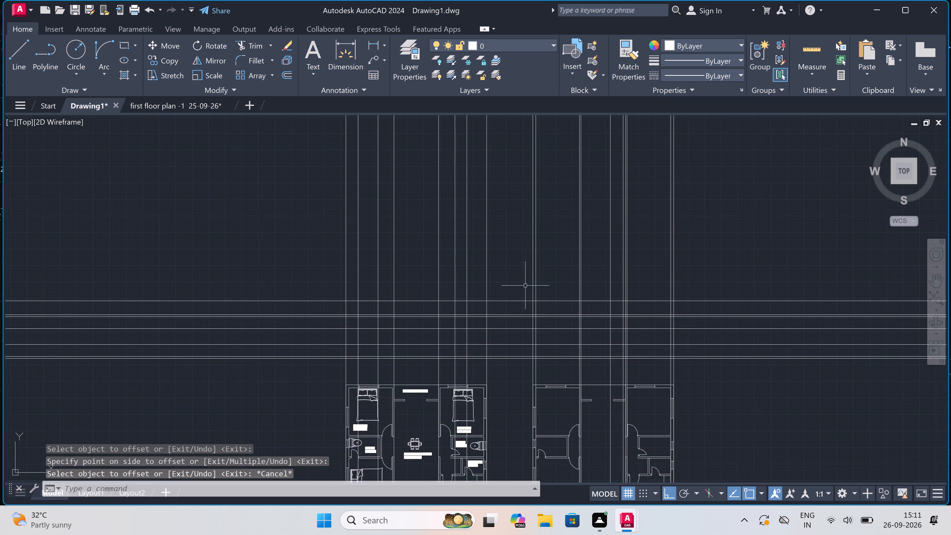
scroll(507, 317, "up", 3)
type("TR")
key("space")
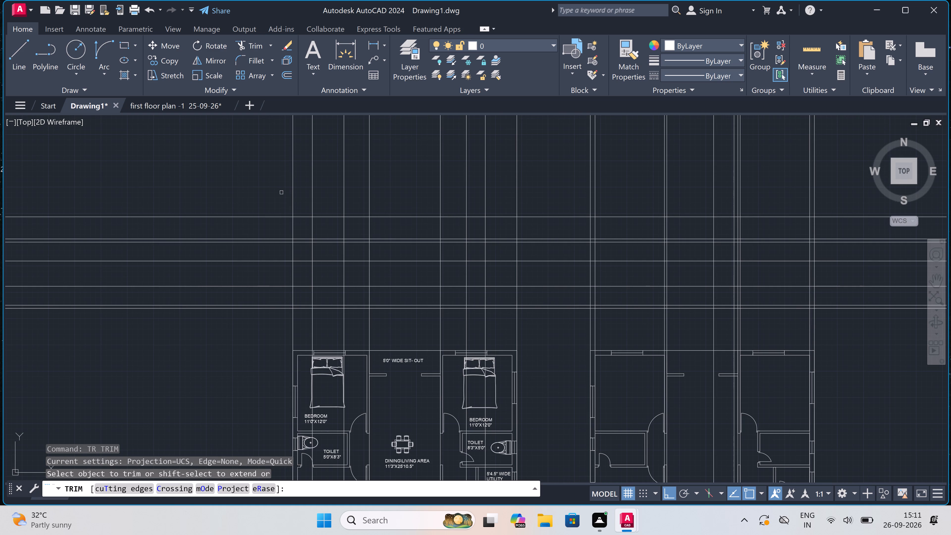
left_click_drag(281, 186, 286, 186)
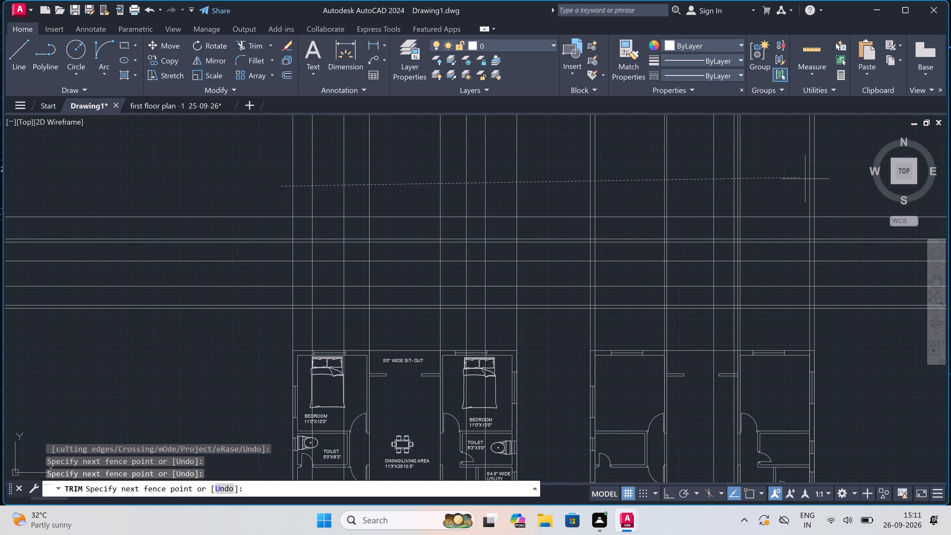
double_click(820, 181)
double_click(836, 181)
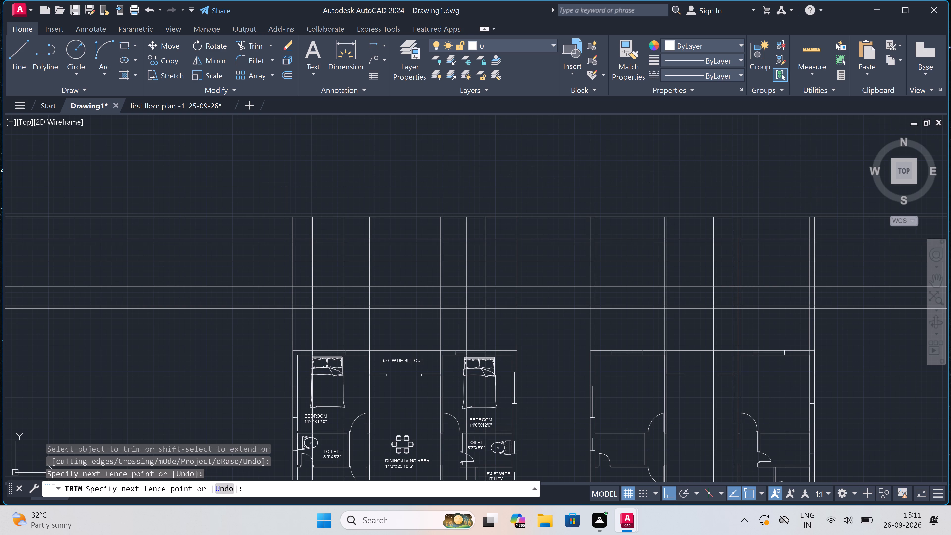
Trim the horizontal level lines east of, between and west of the two grids, back to each grid's outer vertical lines.
left_click(854, 342)
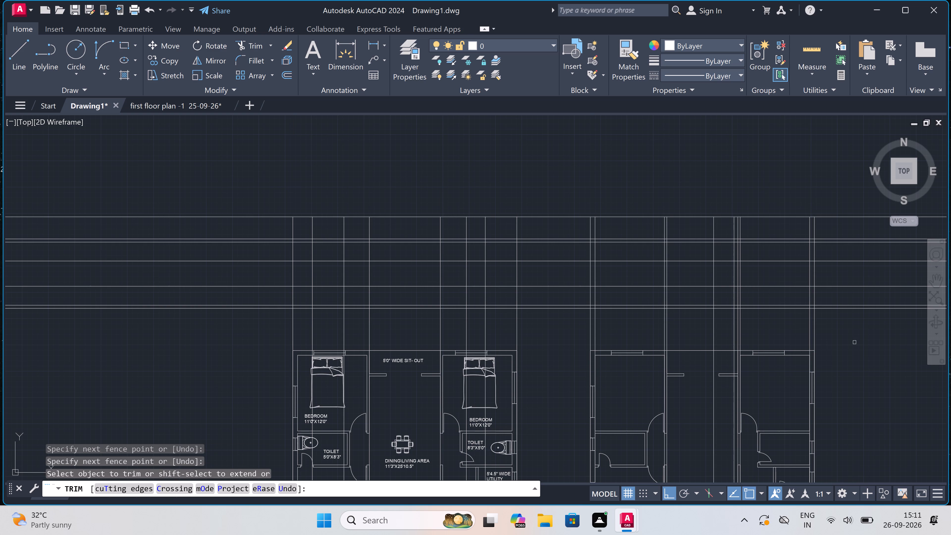
left_click(845, 203)
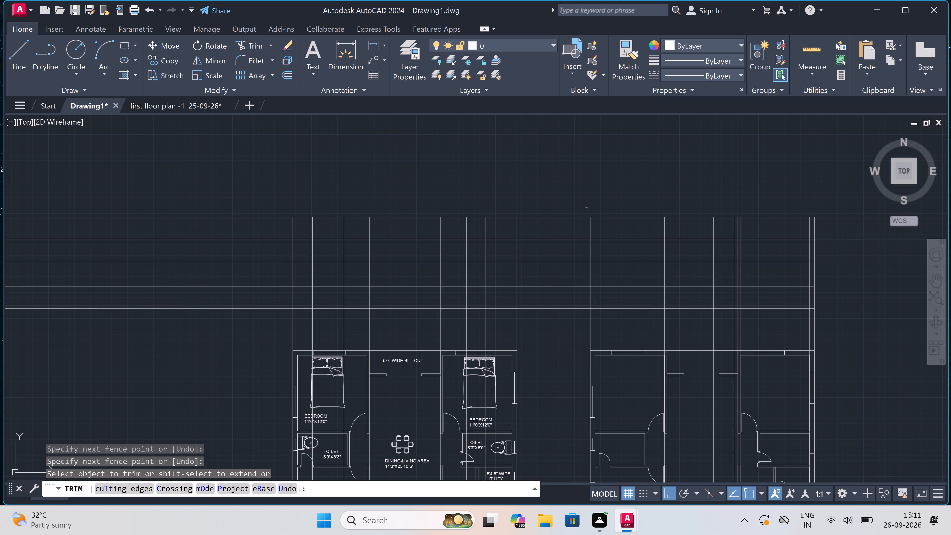
double_click(534, 205)
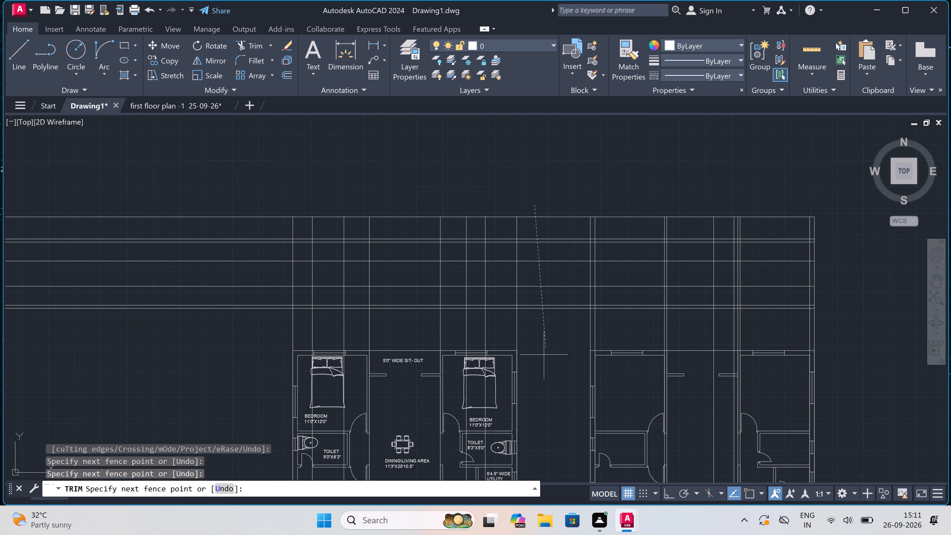
double_click(543, 358)
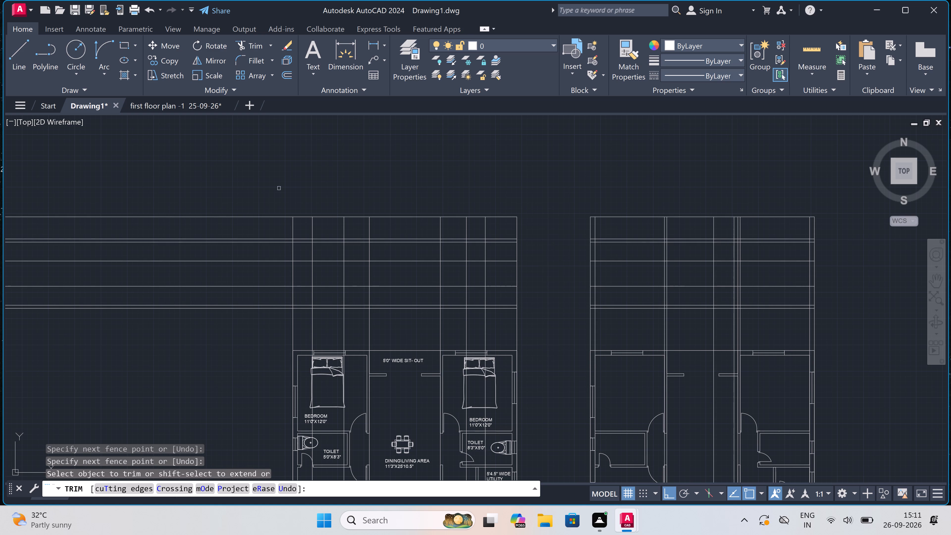
double_click(273, 194)
left_click(216, 321)
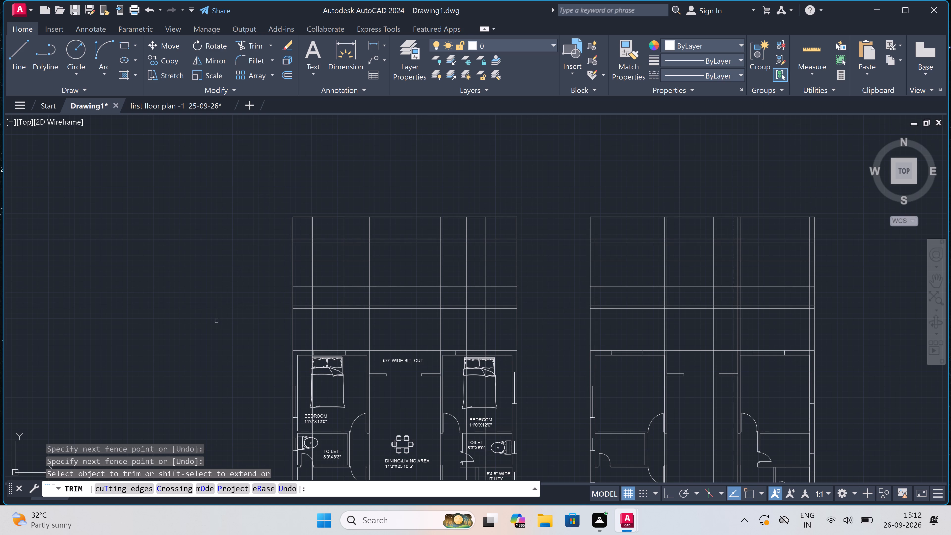
Trim the interior vertical lines out of the 3'6" top band and the 6" band beneath it in the west grid.
scroll(318, 233, "up", 1)
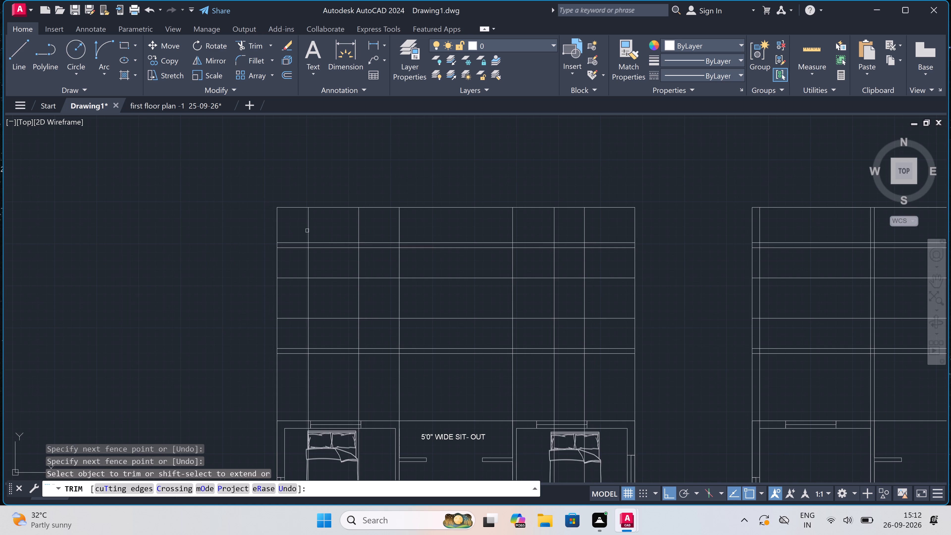
left_click(292, 229)
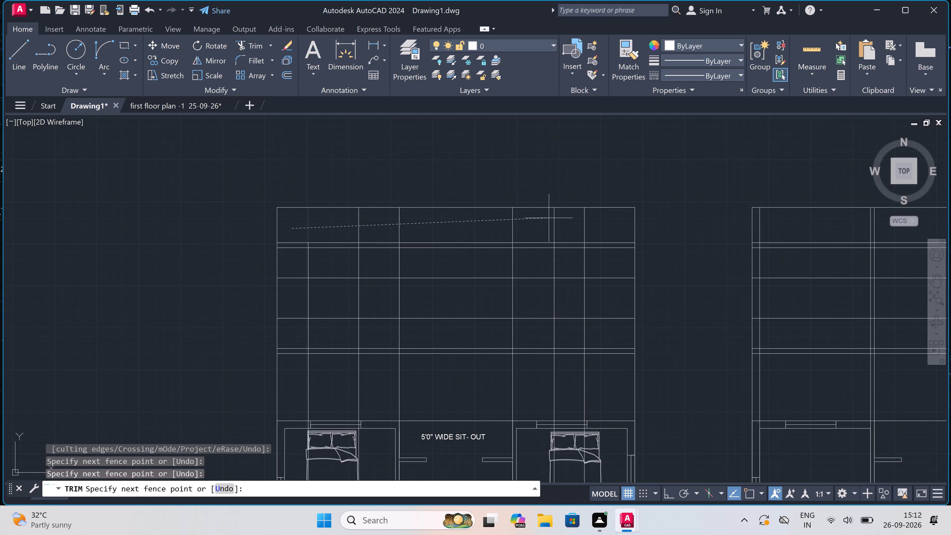
left_click(606, 220)
scroll(581, 245, "up", 3)
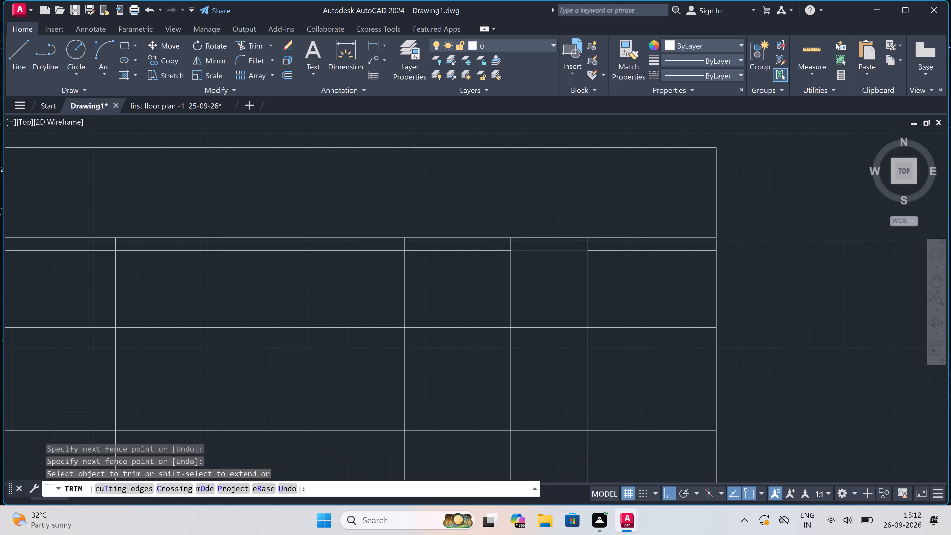
left_click(598, 242)
scroll(483, 254, "down", 1)
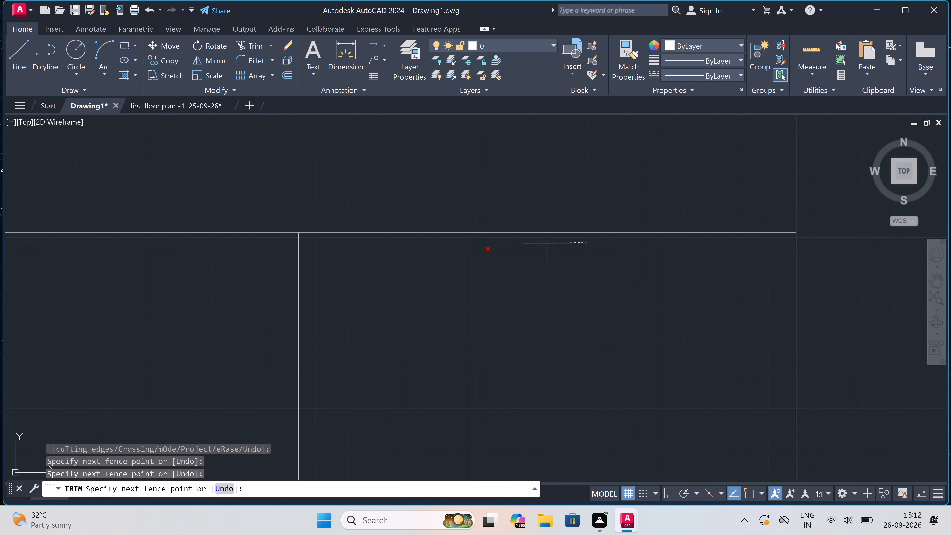
scroll(483, 254, "down", 3)
scroll(342, 248, "up", 1)
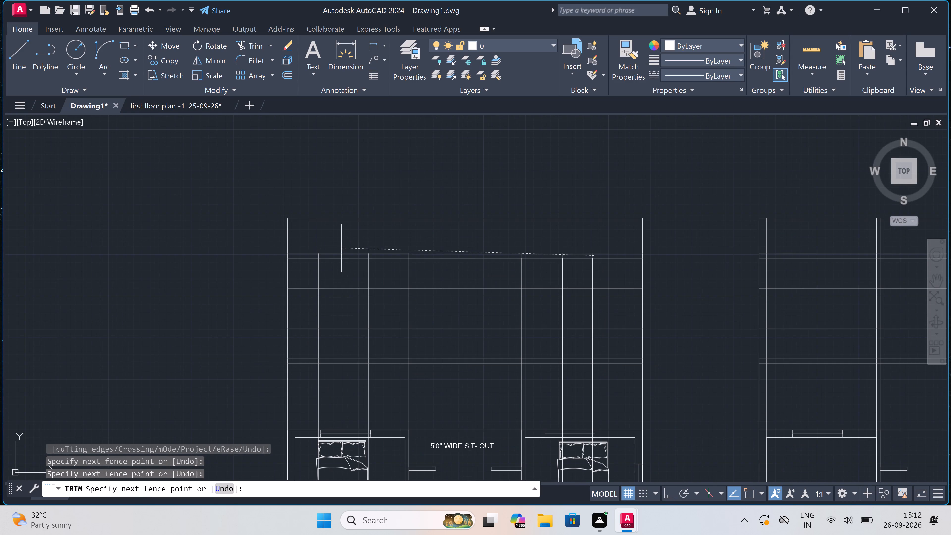
scroll(326, 257, "up", 3)
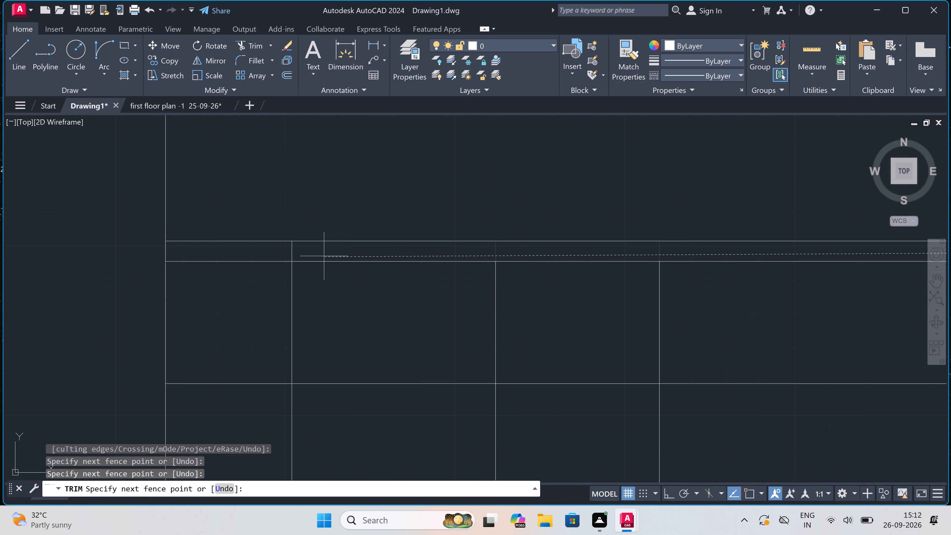
left_click(280, 253)
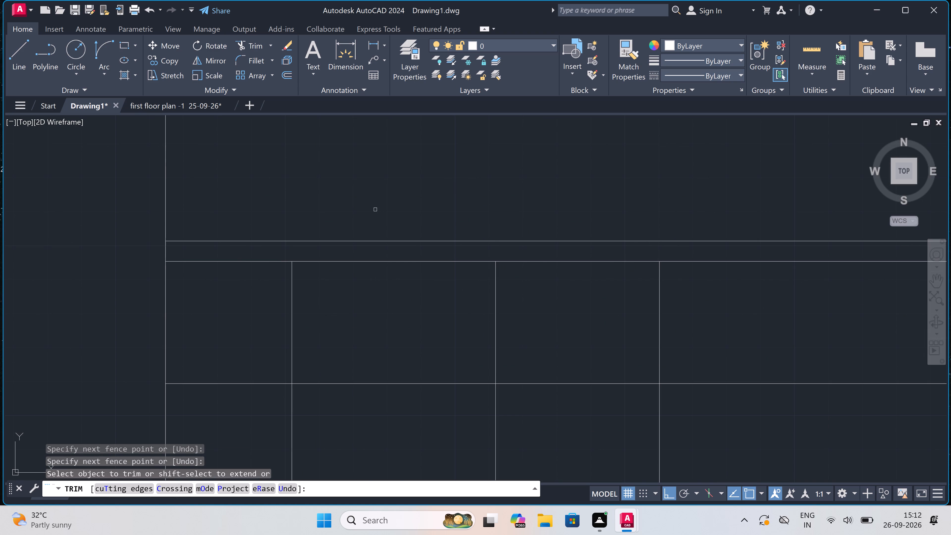
Trim the two mid-height horizontal lines between the west grid's outer western vertical and its first interior vertical.
scroll(375, 210, "down", 7)
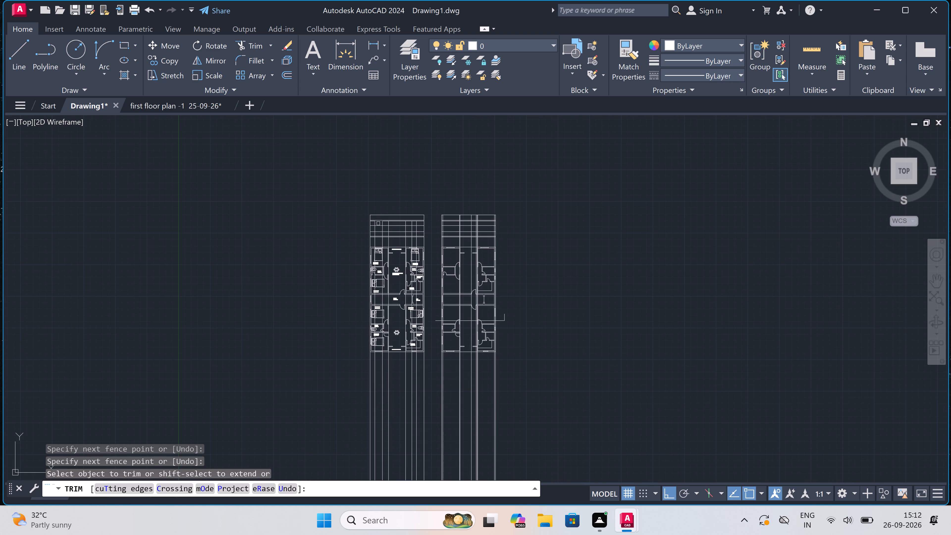
scroll(369, 234, "up", 4)
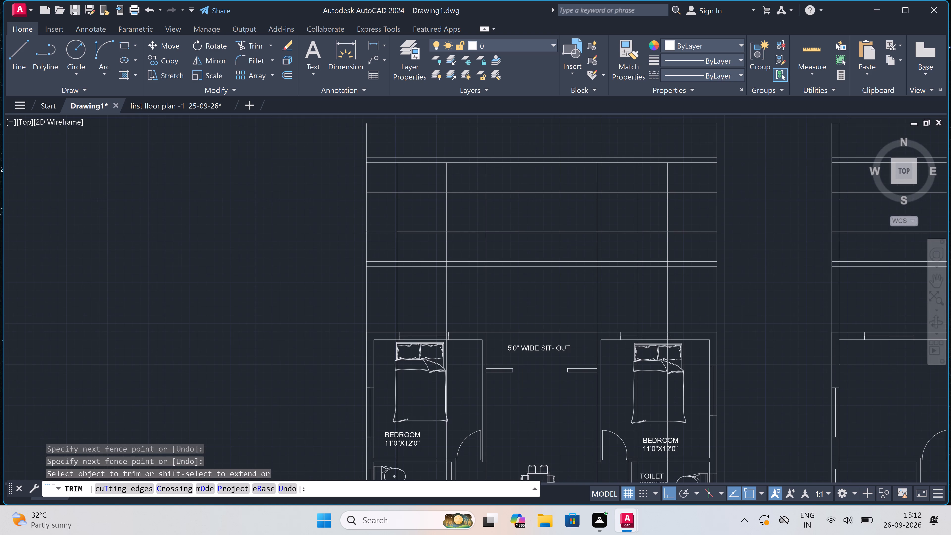
scroll(375, 179, "up", 2)
left_click(379, 179)
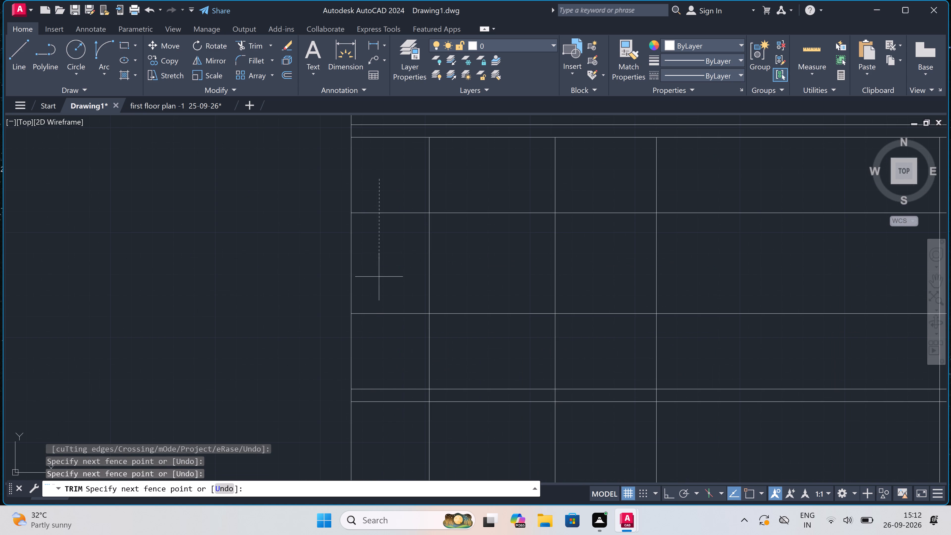
left_click(377, 338)
Trim the lines around the west grid's western opening so only a closed window rectangle is left between its two verticals and mid-height lines.
left_click(381, 345)
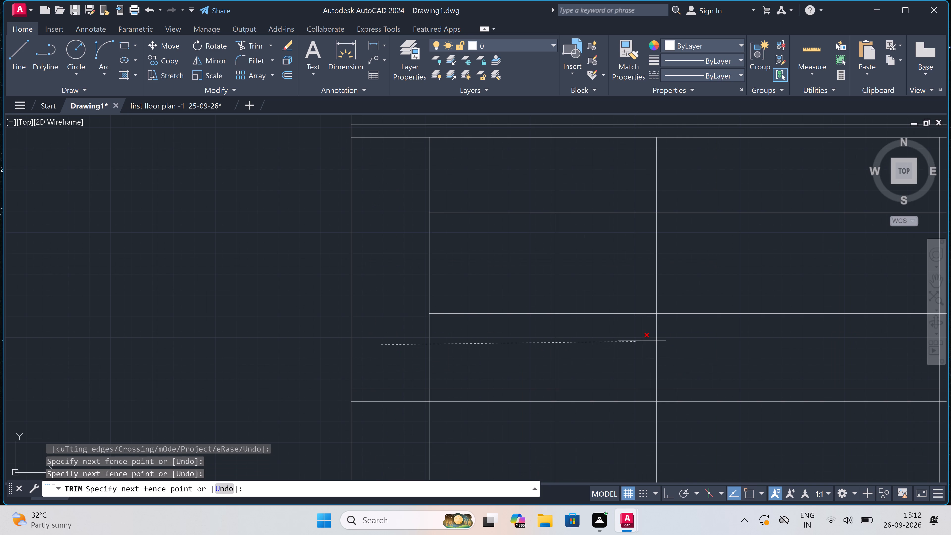
left_click(642, 341)
left_click_drag(635, 337, 635, 334)
left_click(633, 180)
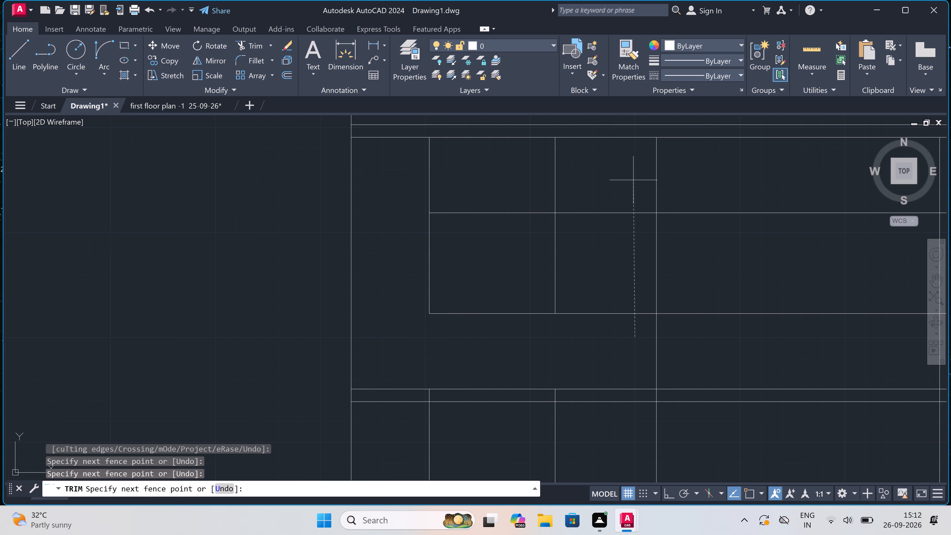
left_click(632, 177)
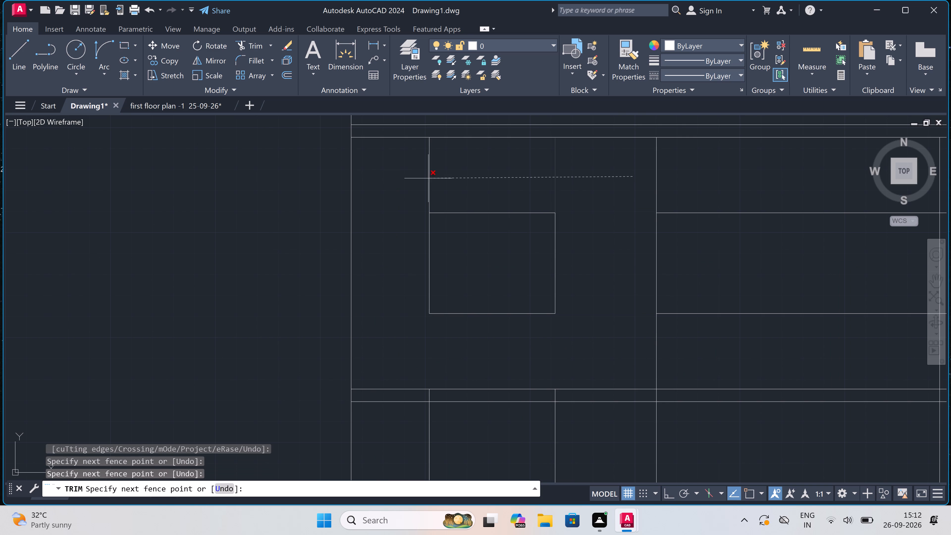
left_click(423, 179)
Trim the interior vertical lines out of the narrow bottom band of the west grid.
scroll(423, 179, "down", 3)
scroll(422, 231, "up", 2)
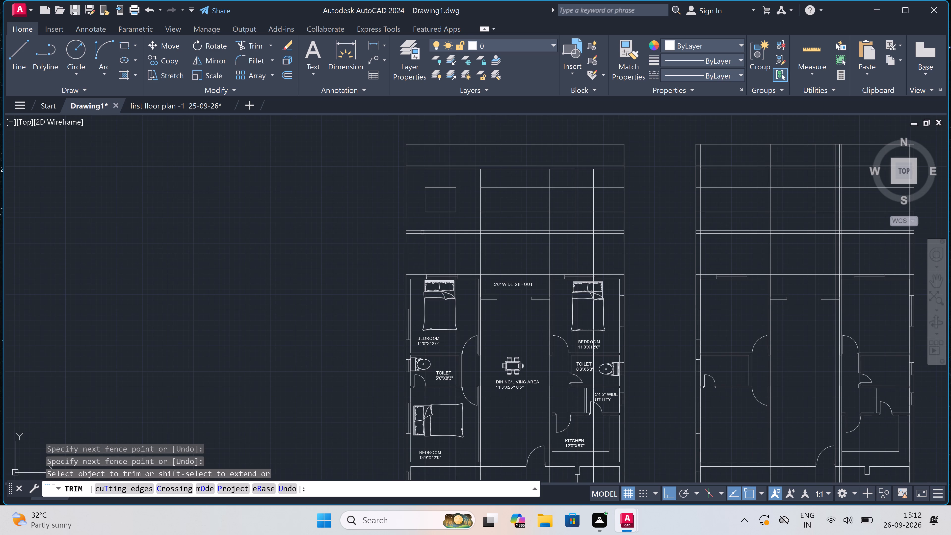
scroll(422, 231, "up", 4)
left_click_drag(410, 234, 416, 234)
scroll(676, 222, "down", 8)
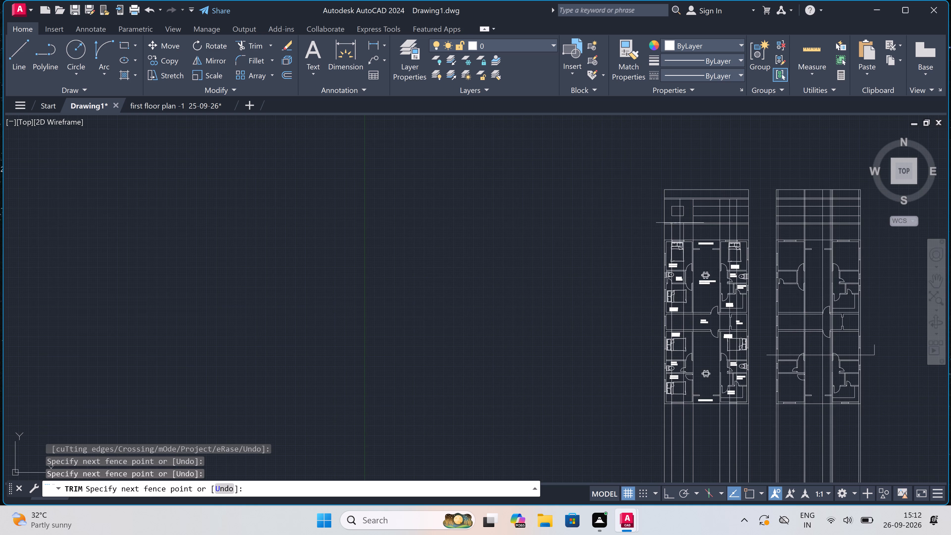
scroll(742, 230, "up", 4)
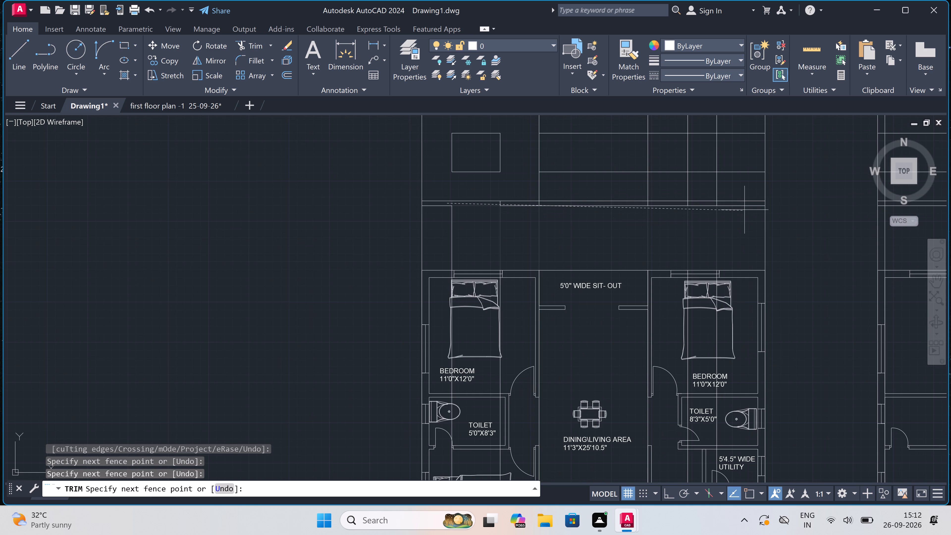
scroll(749, 199, "up", 4)
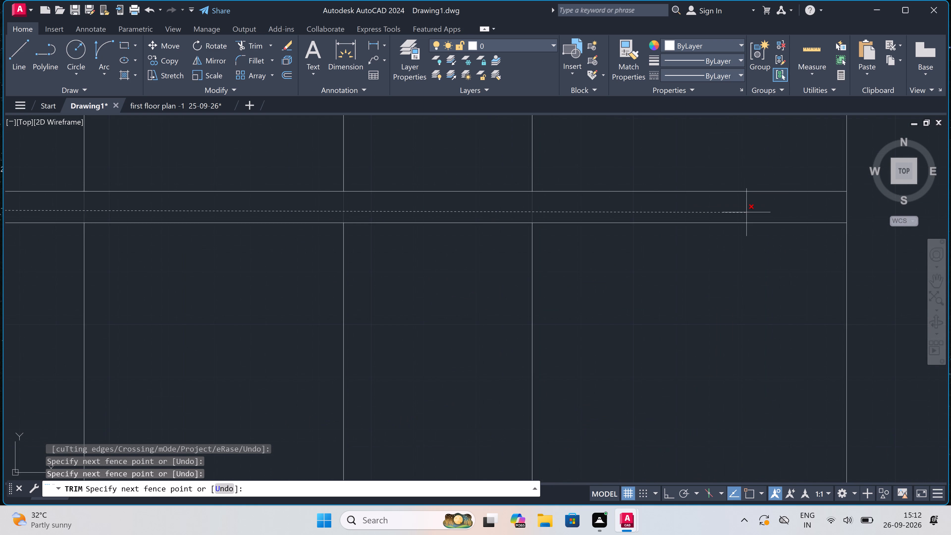
scroll(746, 212, "up", 1)
left_click(747, 212)
Trim all the vertical projection lines between the west grid's bottom line and the top of the plan below it.
scroll(599, 236, "down", 6)
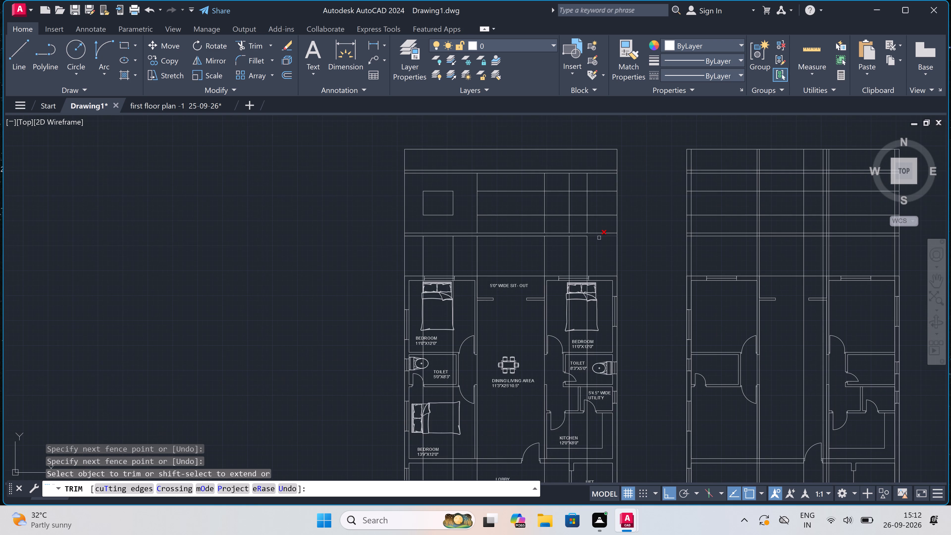
left_click(651, 246)
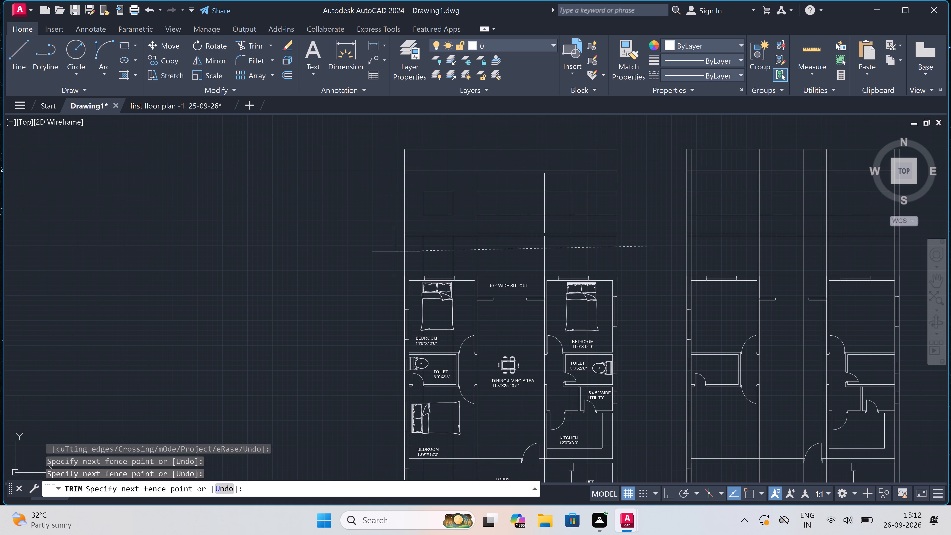
left_click(391, 252)
Trim the lines around the west grid's eastern opening on all four sides so only a closed window rectangle is left.
scroll(594, 180, "up", 2)
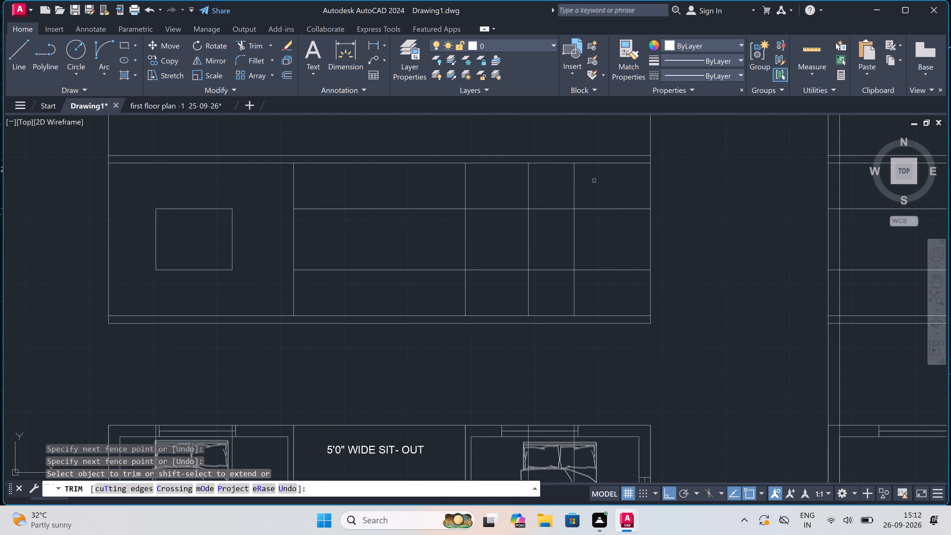
scroll(594, 181, "down", 4)
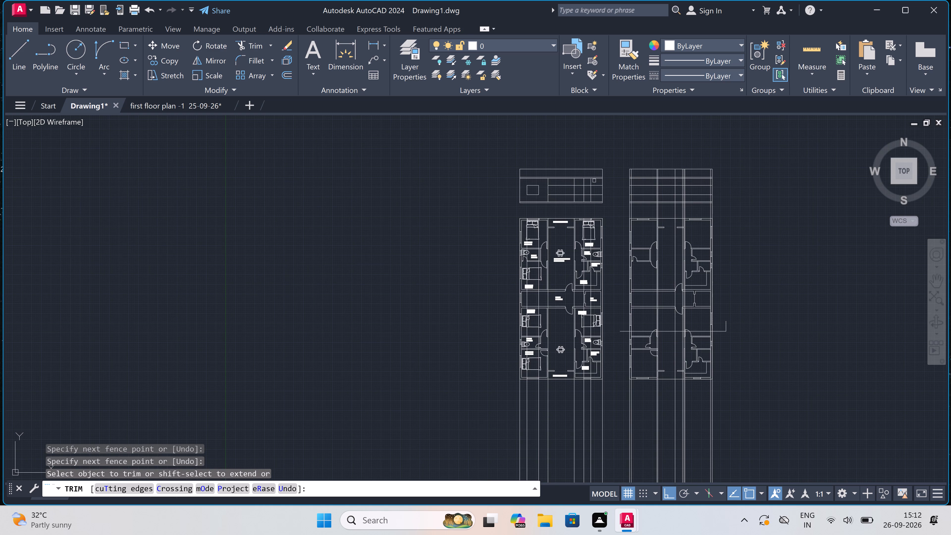
scroll(594, 181, "up", 5)
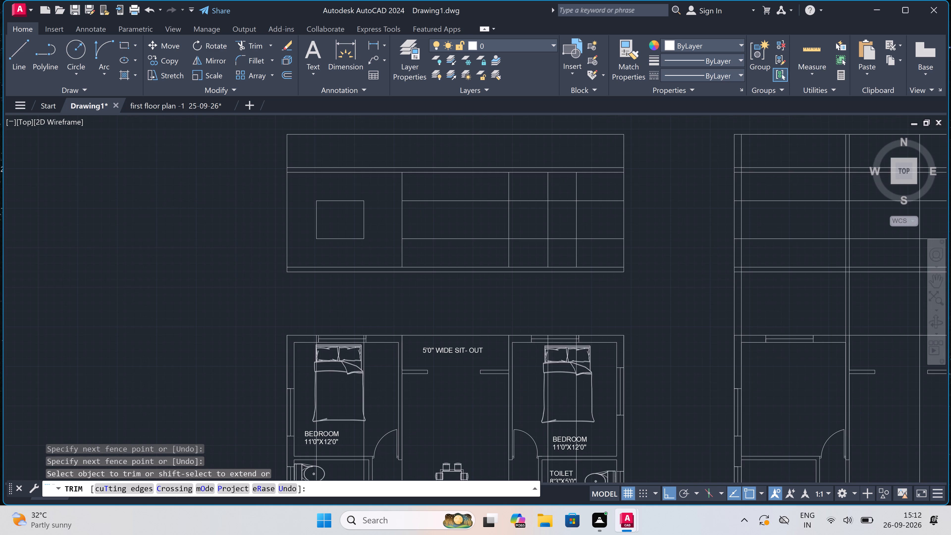
left_click(592, 188)
left_click(597, 337)
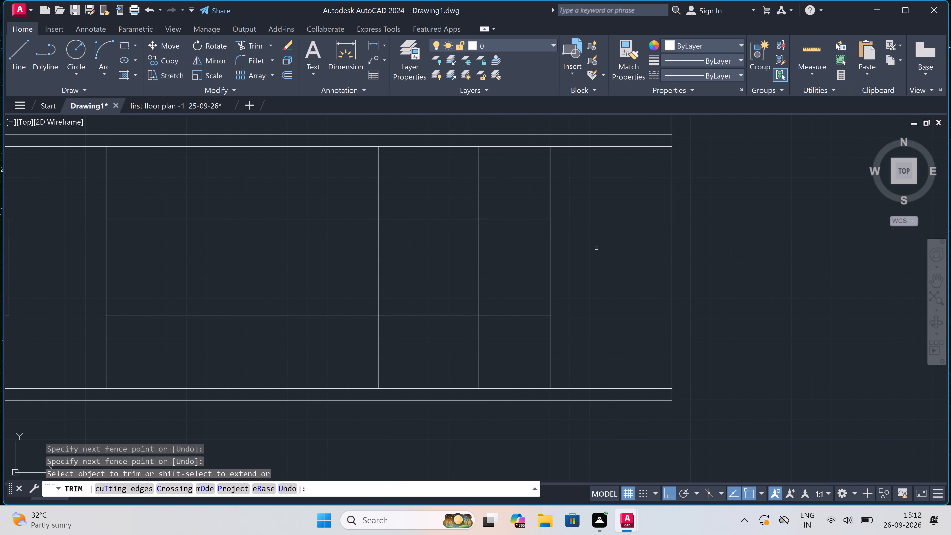
left_click(591, 191)
left_click(449, 201)
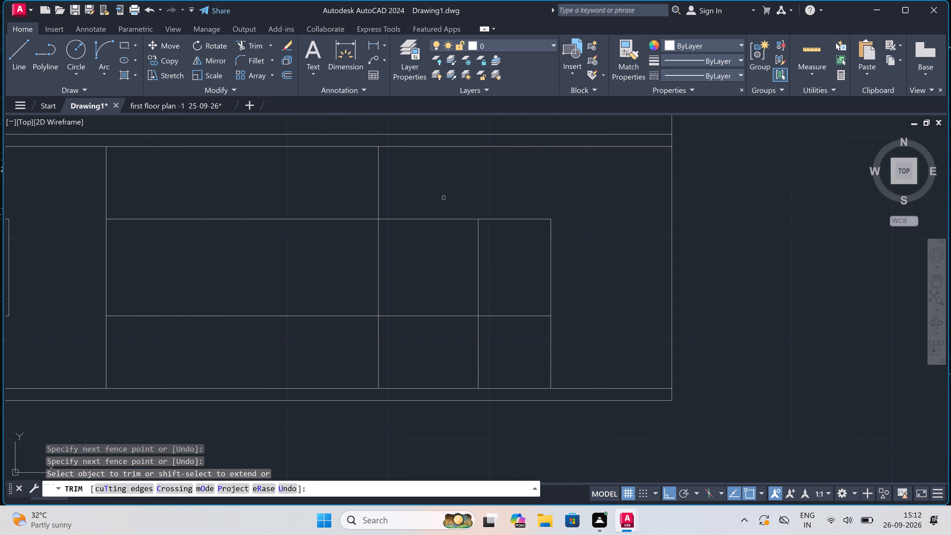
left_click(442, 197)
left_click(428, 324)
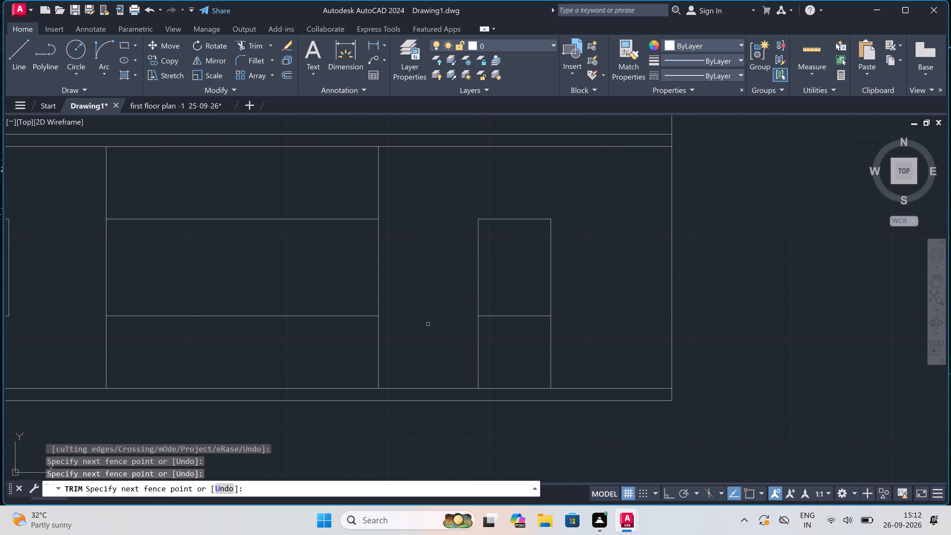
left_click(440, 346)
left_click(585, 334)
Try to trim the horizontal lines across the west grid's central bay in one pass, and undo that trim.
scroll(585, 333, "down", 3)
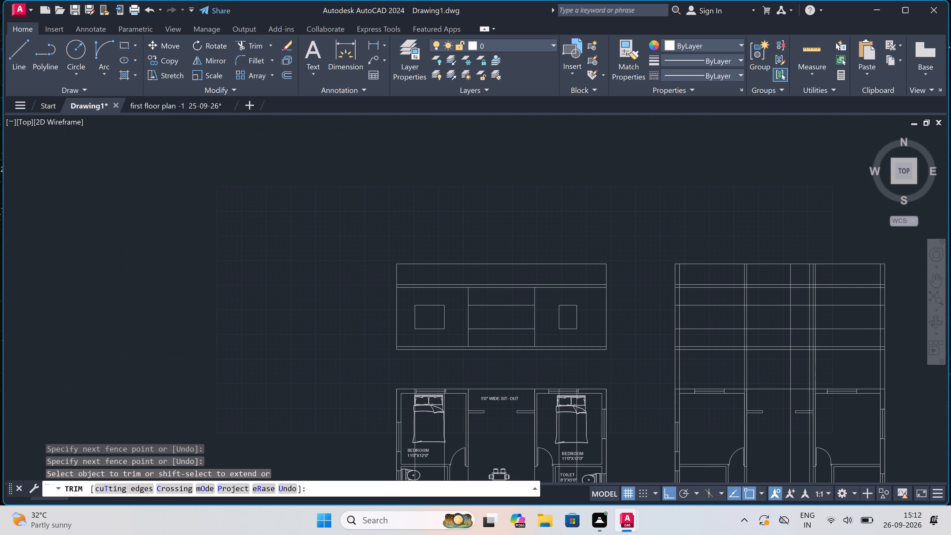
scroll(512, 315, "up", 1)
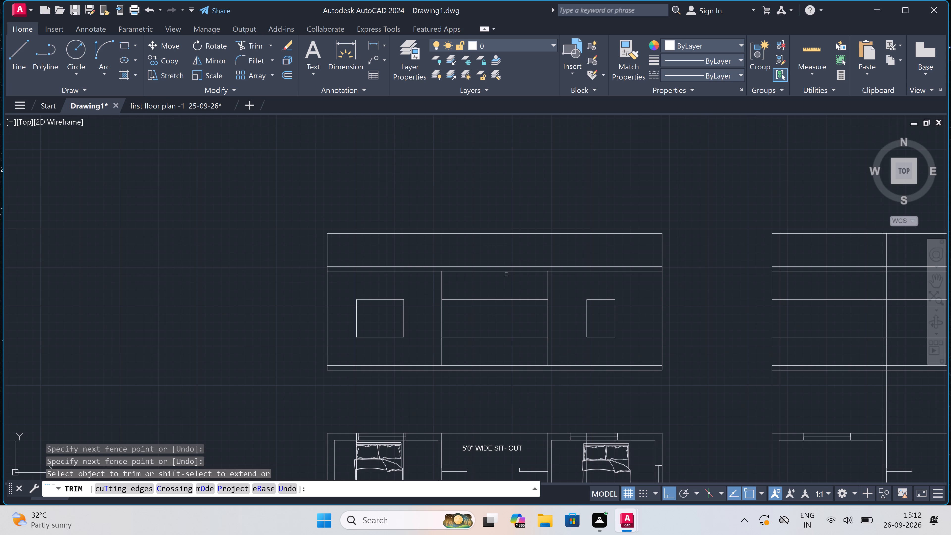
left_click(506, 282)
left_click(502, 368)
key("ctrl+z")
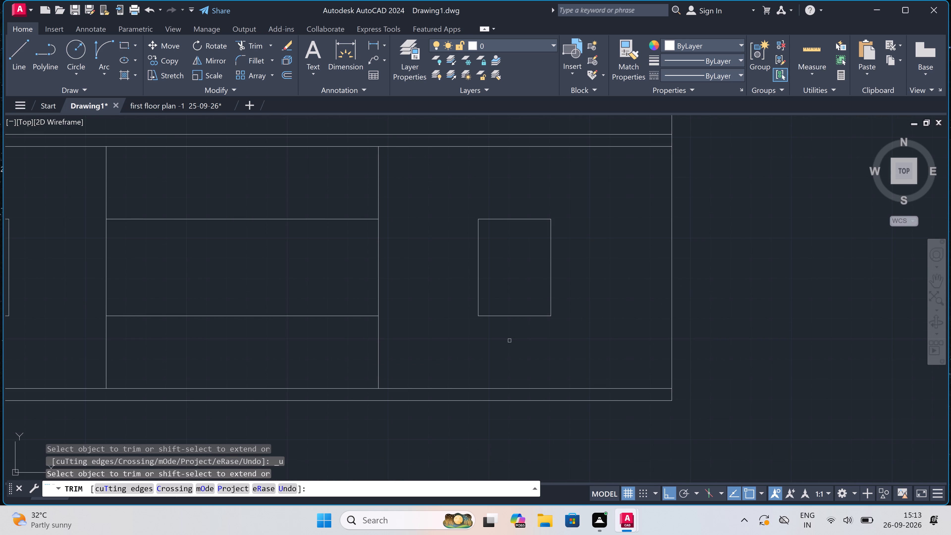
Trim only the two mid-height horizontal lines out of the west grid's central bay.
scroll(509, 341, "down", 3)
double_click(442, 306)
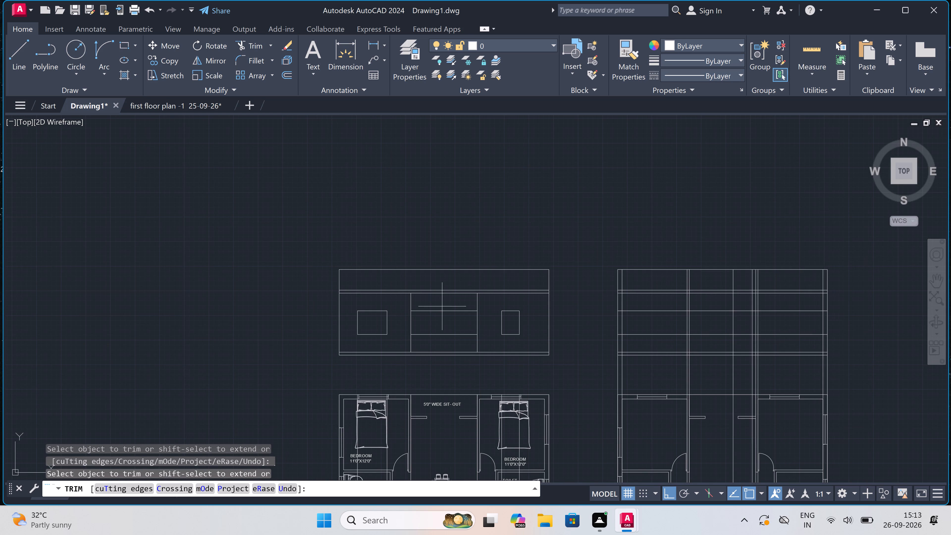
left_click(443, 337)
Trim the interior vertical lines out of the tall top band of the east grid.
scroll(445, 334, "down", 4)
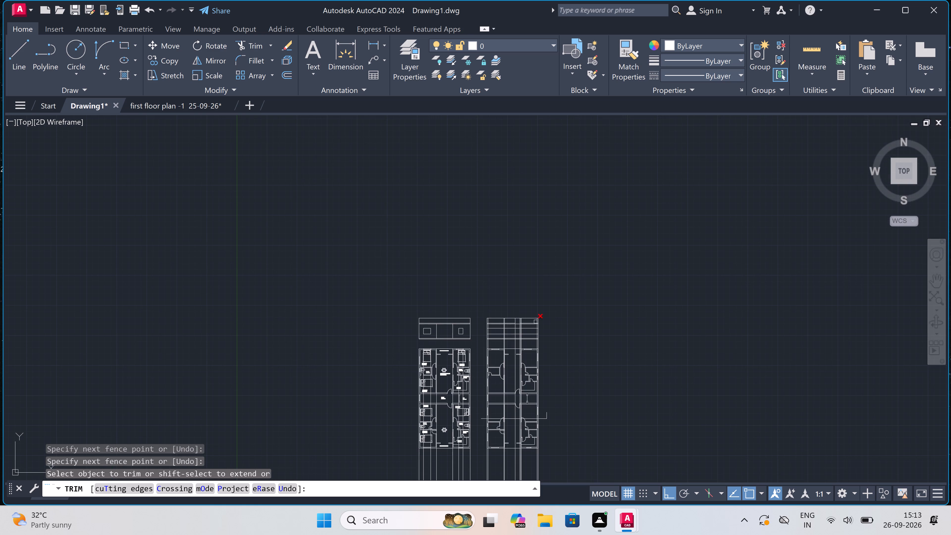
scroll(536, 323, "up", 5)
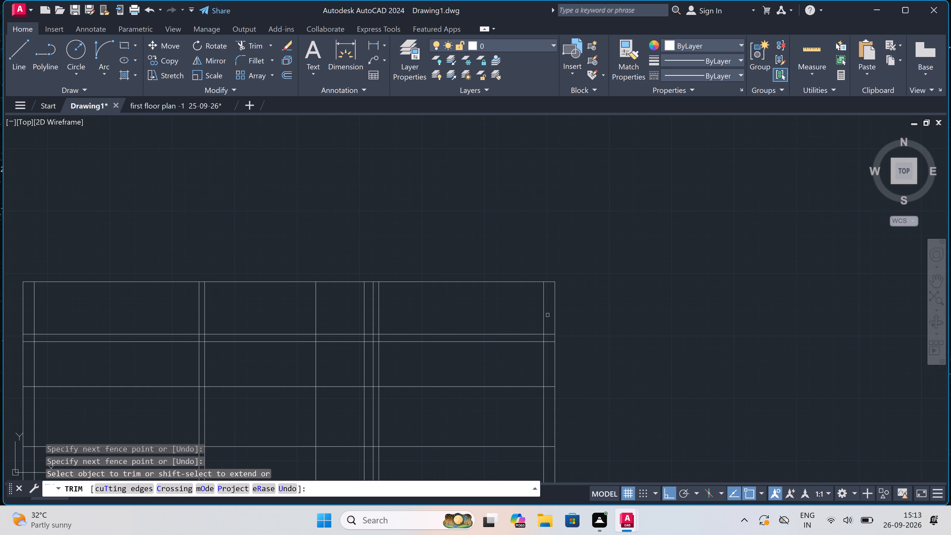
left_click(548, 315)
scroll(420, 310, "down", 4)
scroll(363, 313, "up", 3)
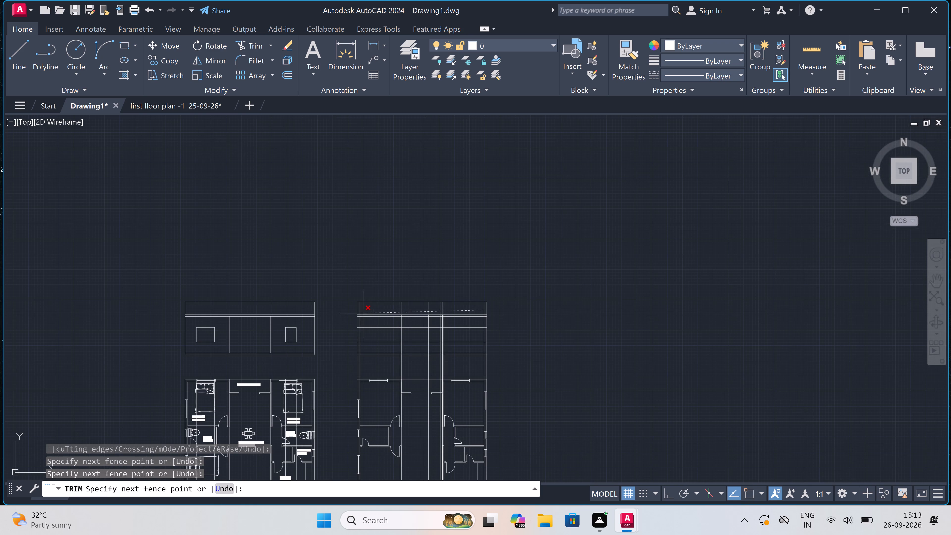
scroll(347, 311, "up", 4)
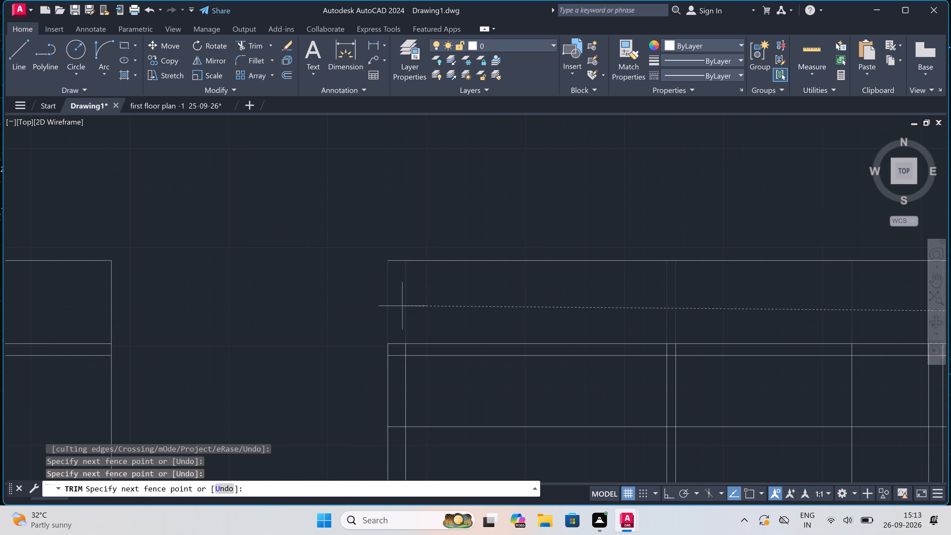
left_click(404, 303)
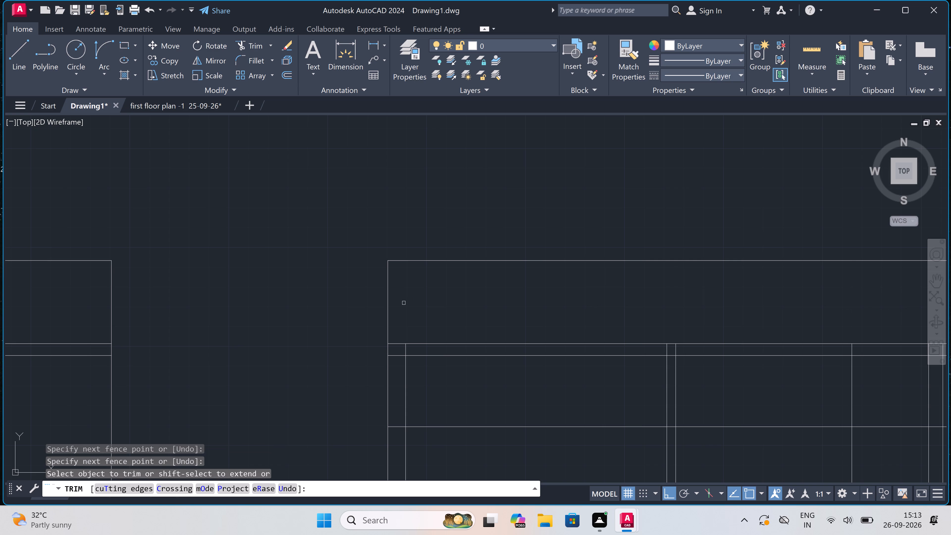
Trim the interior vertical lines out of the narrow band directly beneath the east grid's top band.
scroll(406, 348, "up", 4)
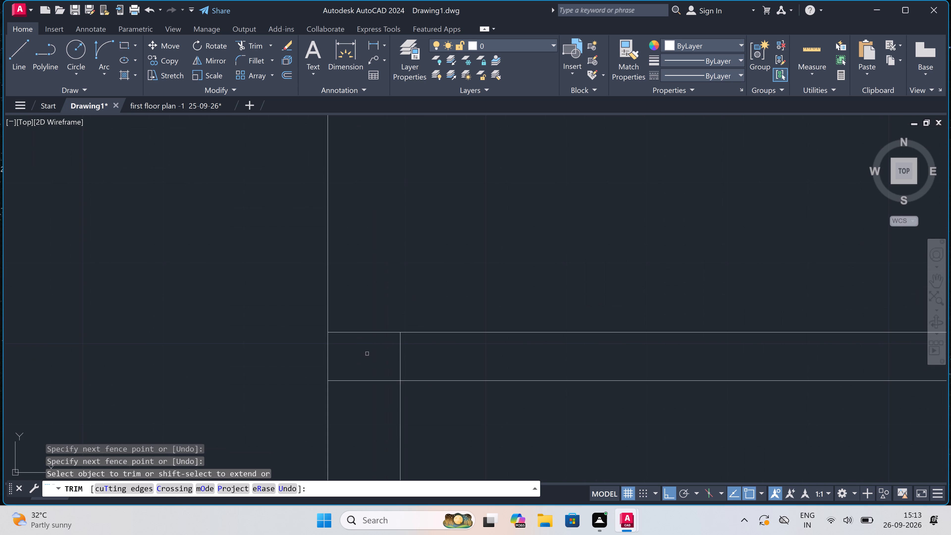
left_click_drag(369, 353, 381, 353)
left_click(355, 355)
scroll(539, 333, "down", 4)
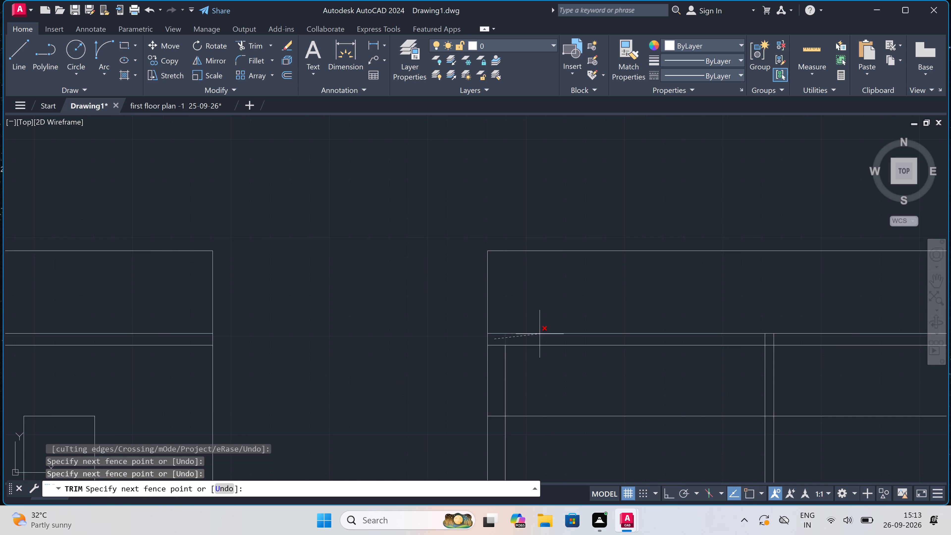
scroll(540, 334, "down", 2)
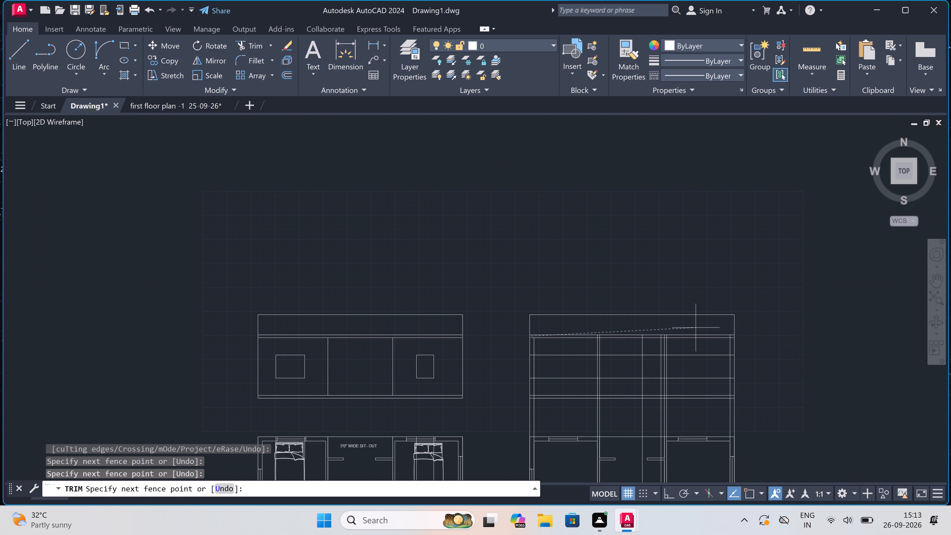
scroll(723, 335, "up", 1)
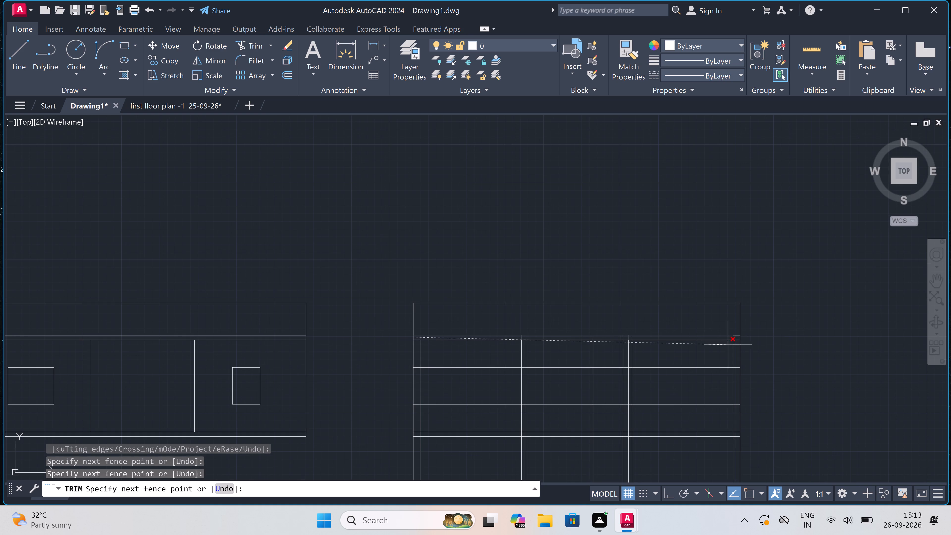
scroll(732, 338, "up", 5)
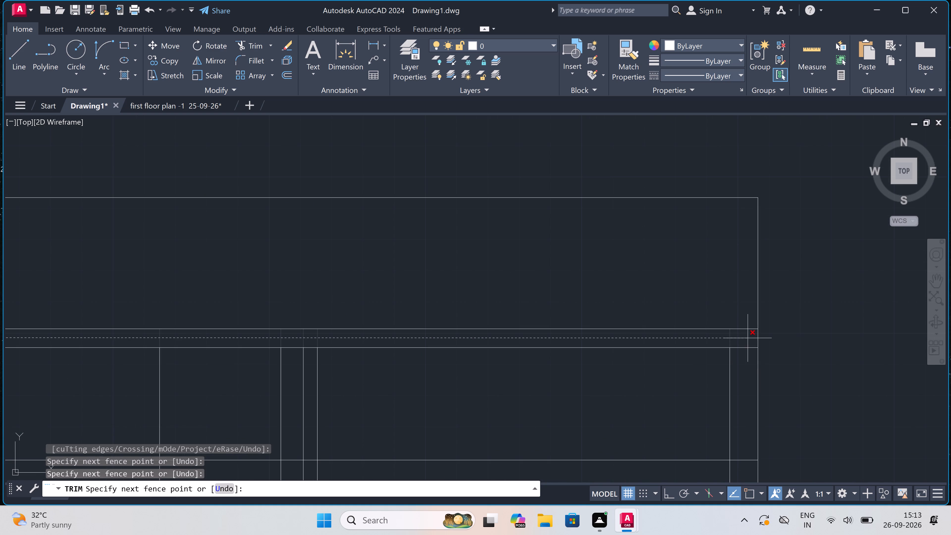
left_click(747, 338)
Trim the interior vertical lines out of the narrow slab band at the base of the east grid.
scroll(652, 289, "down", 5)
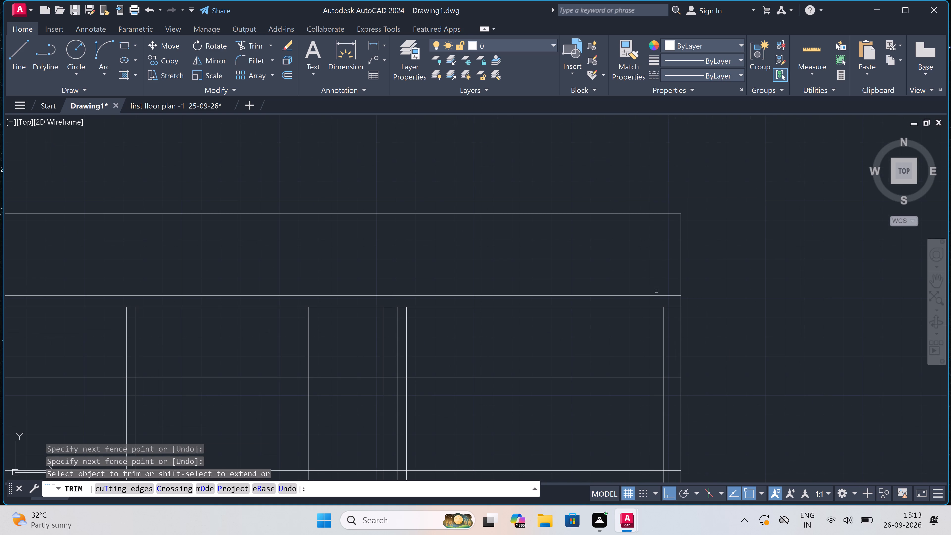
scroll(672, 344, "down", 3)
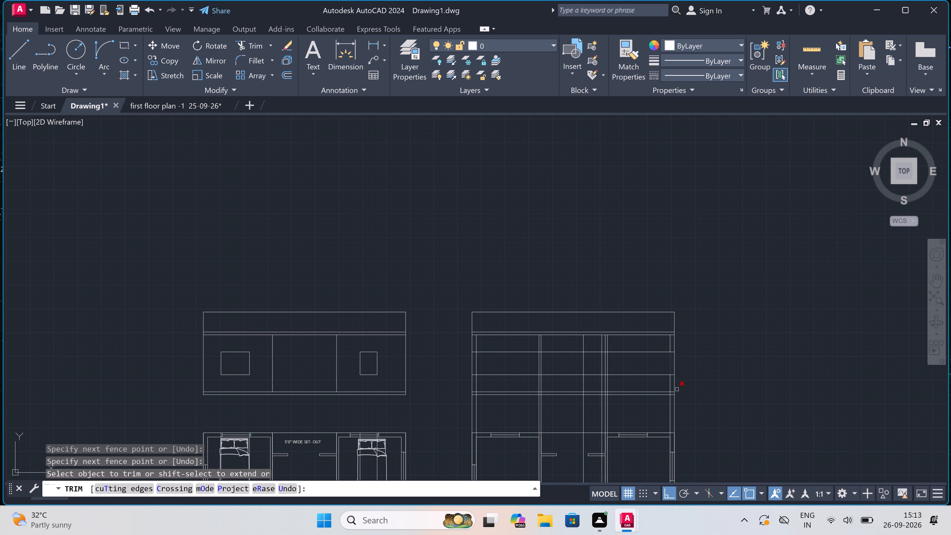
scroll(670, 395, "up", 4)
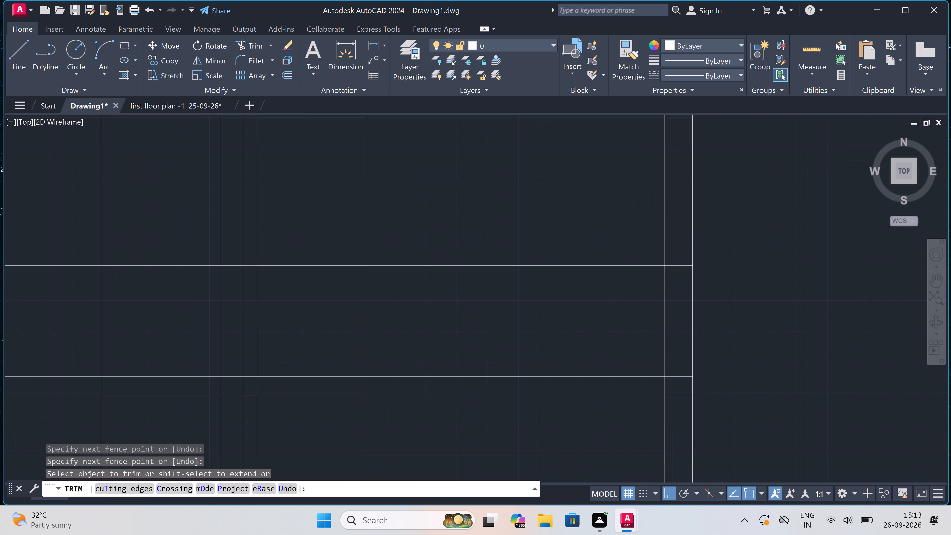
scroll(670, 391, "up", 2)
left_click(694, 371)
scroll(466, 376, "down", 3)
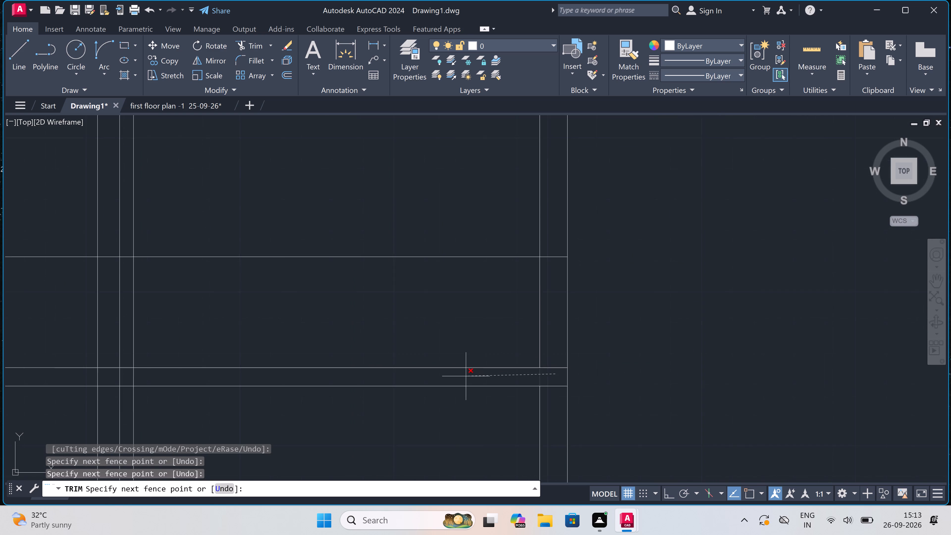
scroll(453, 366, "down", 2)
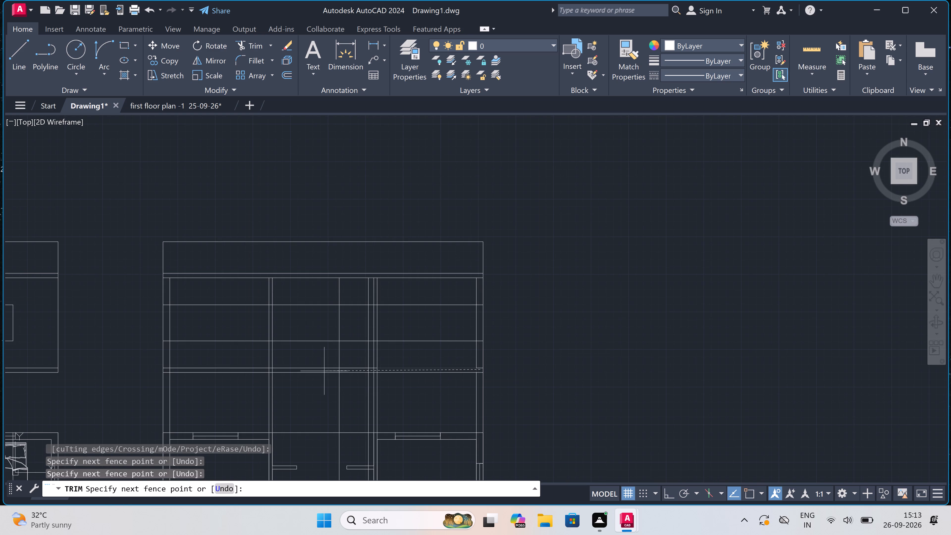
scroll(179, 369, "up", 1)
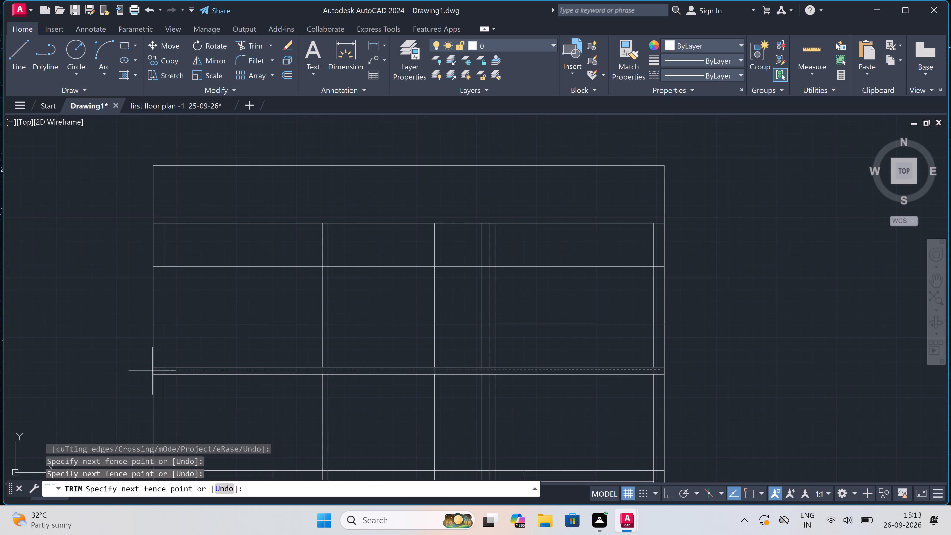
scroll(151, 371, "up", 3)
left_click(178, 369)
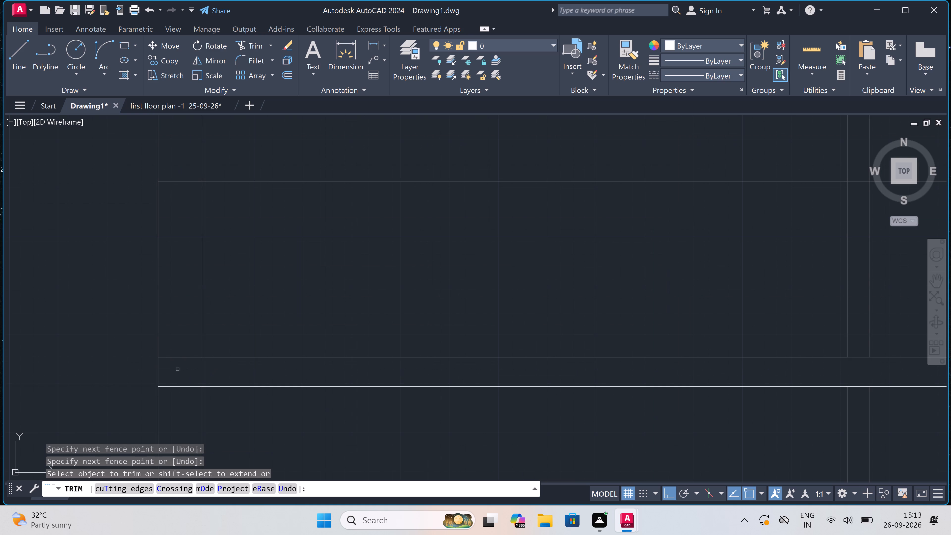
Trim away all the projected vertical lines between the east grid's base slab and the plan below.
scroll(175, 375, "down", 2)
left_click_drag(141, 396, 146, 396)
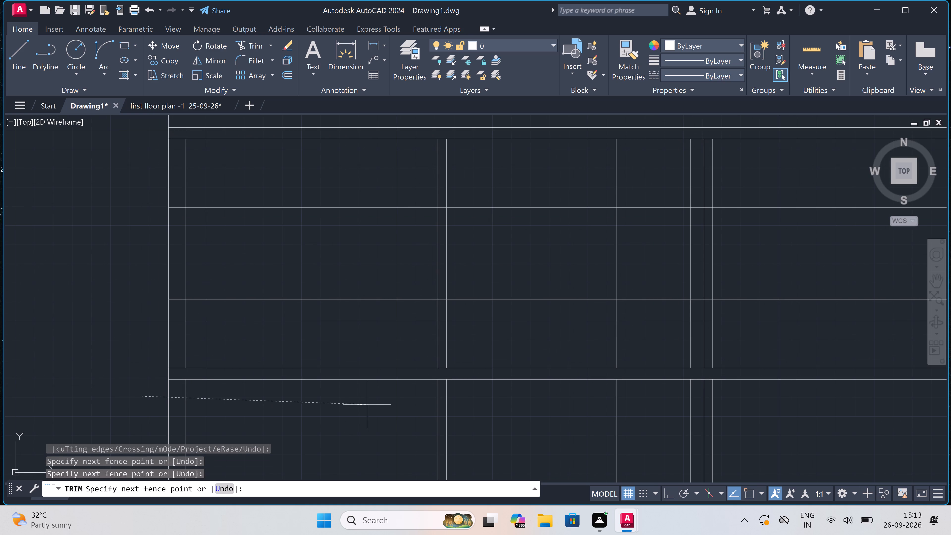
scroll(604, 406, "down", 4)
scroll(691, 394, "up", 1)
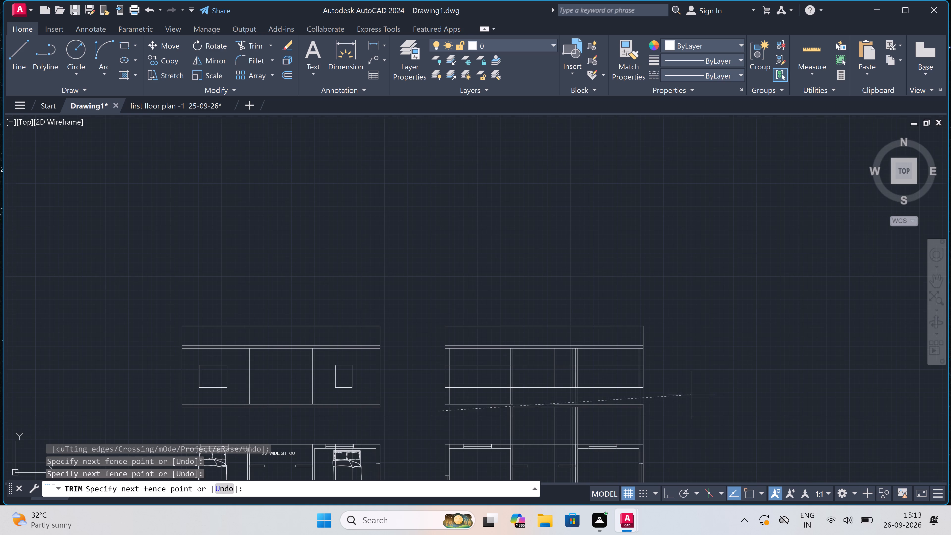
left_click(681, 419)
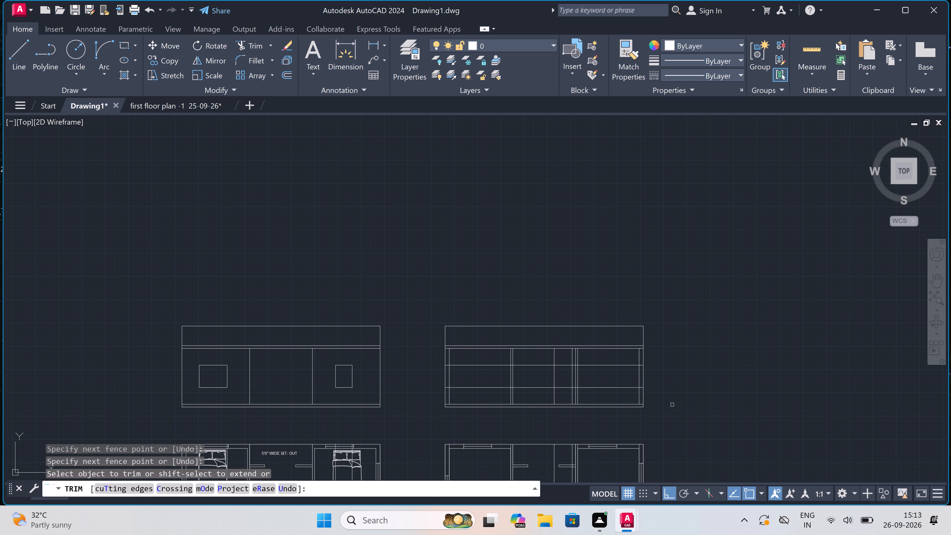
Trim the two mid-height horizontal lines out of the east grid's outer walls at both ends.
scroll(652, 390, "up", 3)
left_click(609, 399)
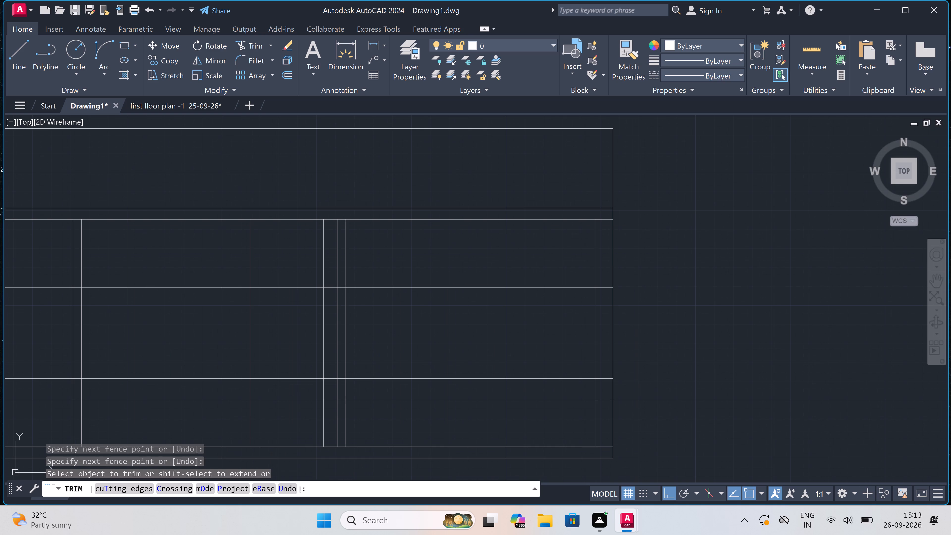
left_click(609, 254)
scroll(609, 254, "down", 3)
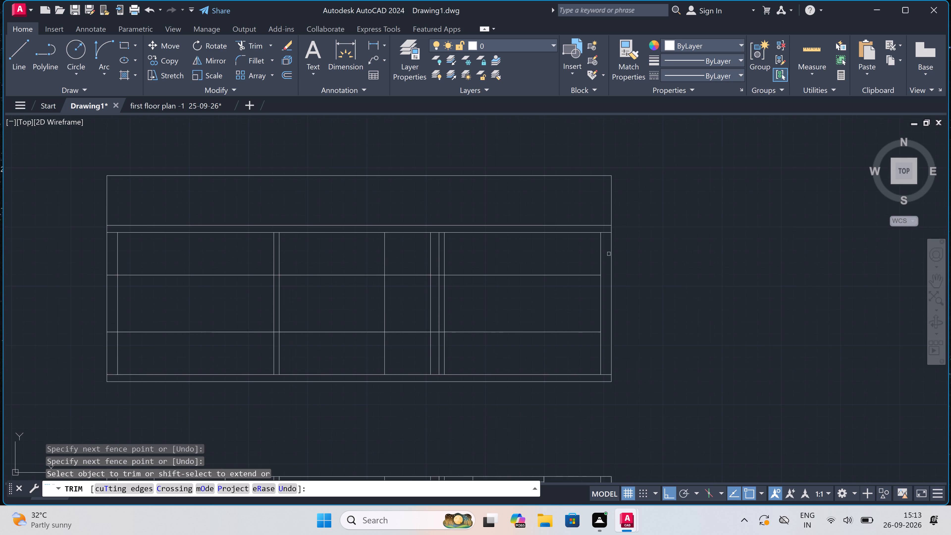
scroll(397, 253, "up", 3)
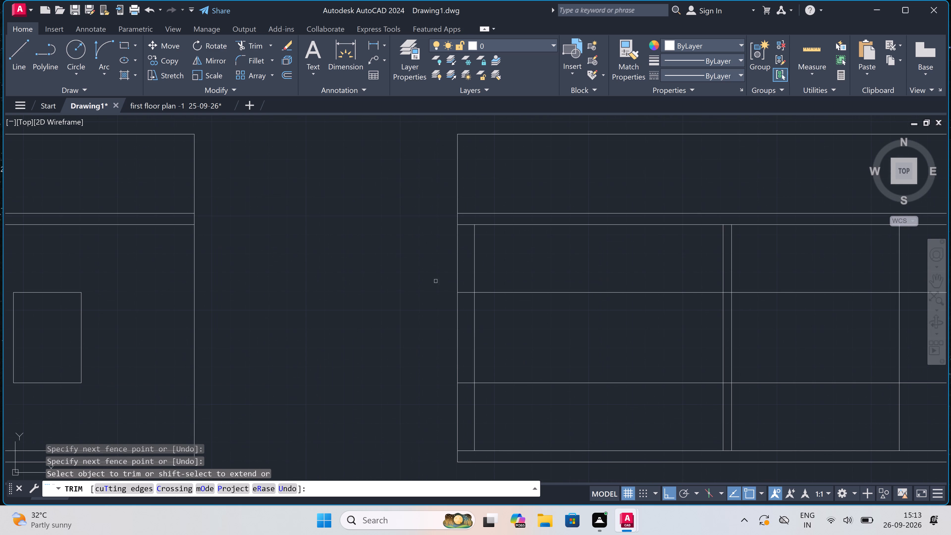
left_click(465, 387)
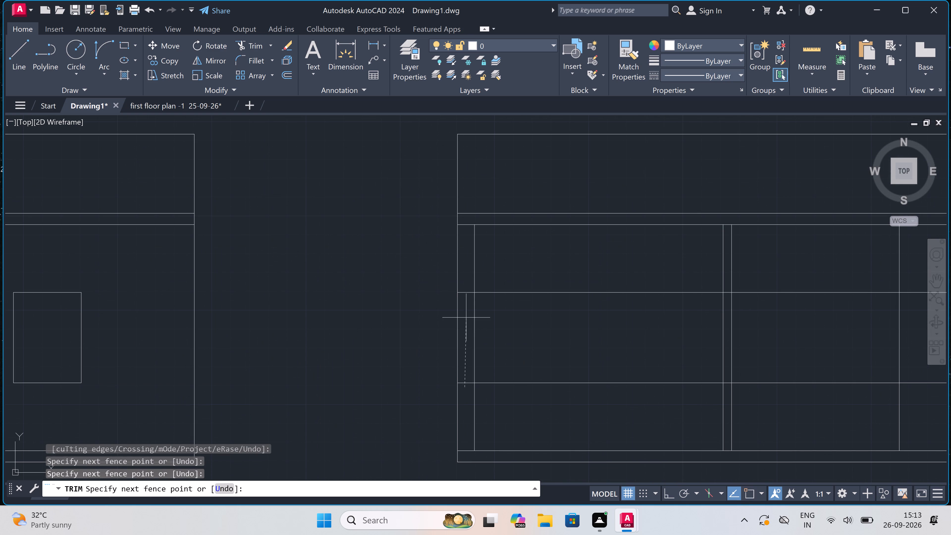
left_click(466, 281)
Trim the two mid-height horizontal lines out of the narrow gap just west of the east grid's eastern partition wall.
scroll(466, 281, "down", 3)
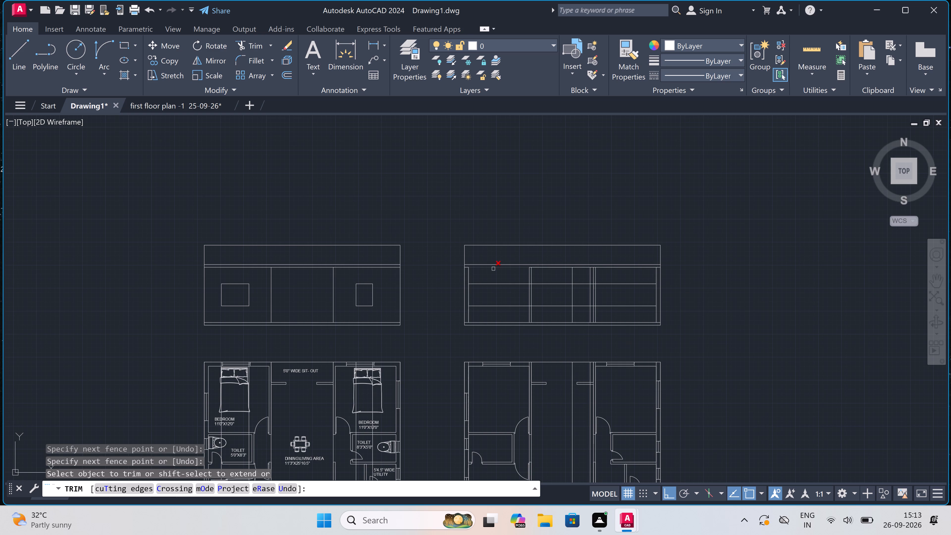
scroll(496, 272, "down", 1)
scroll(511, 265, "up", 3)
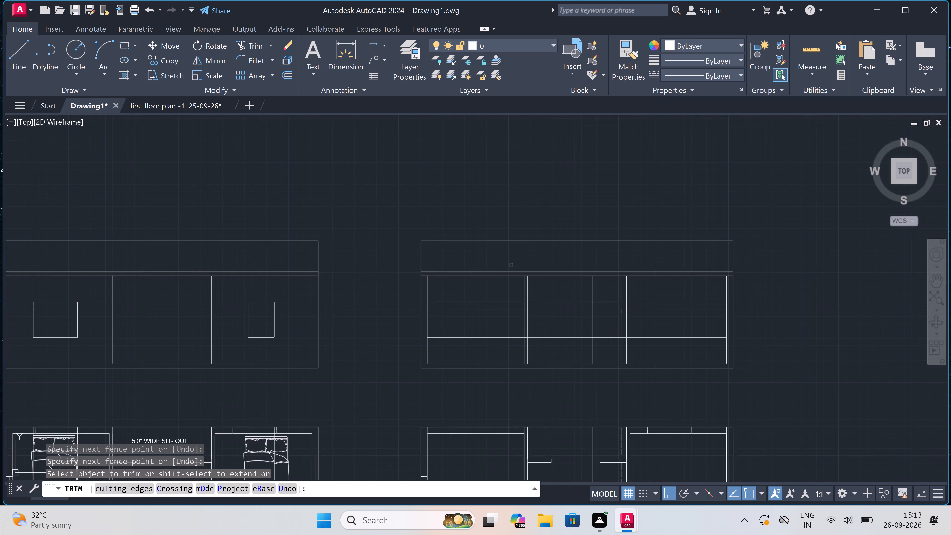
scroll(511, 265, "down", 1)
scroll(505, 285, "down", 1)
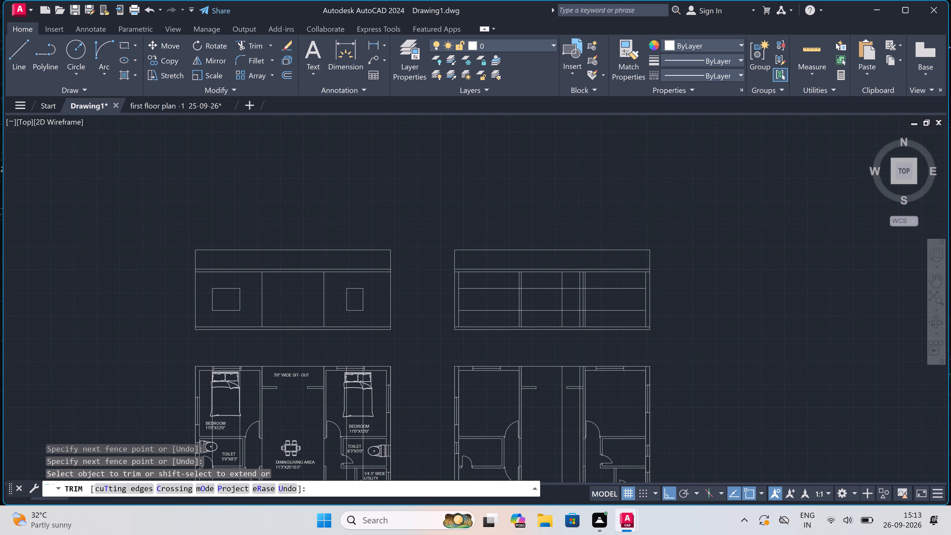
scroll(505, 285, "down", 1)
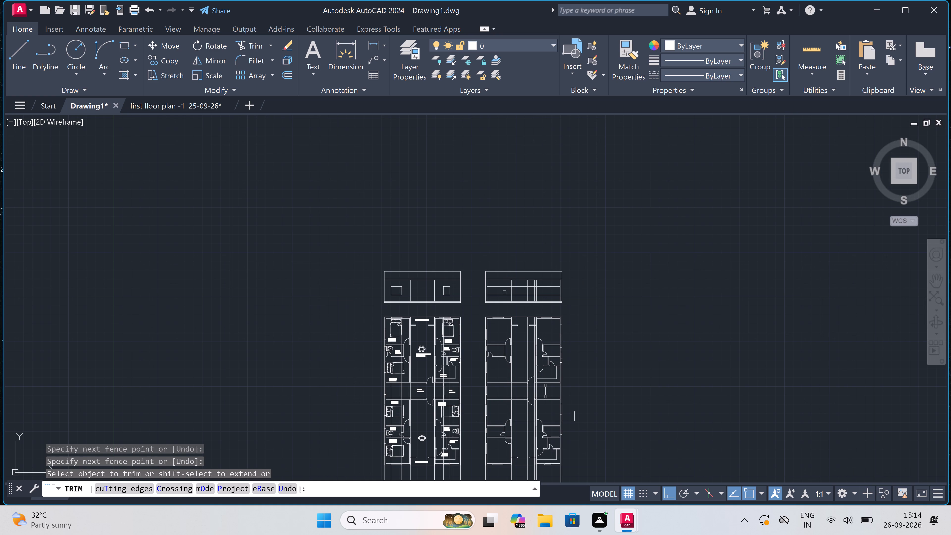
scroll(529, 284, "up", 3)
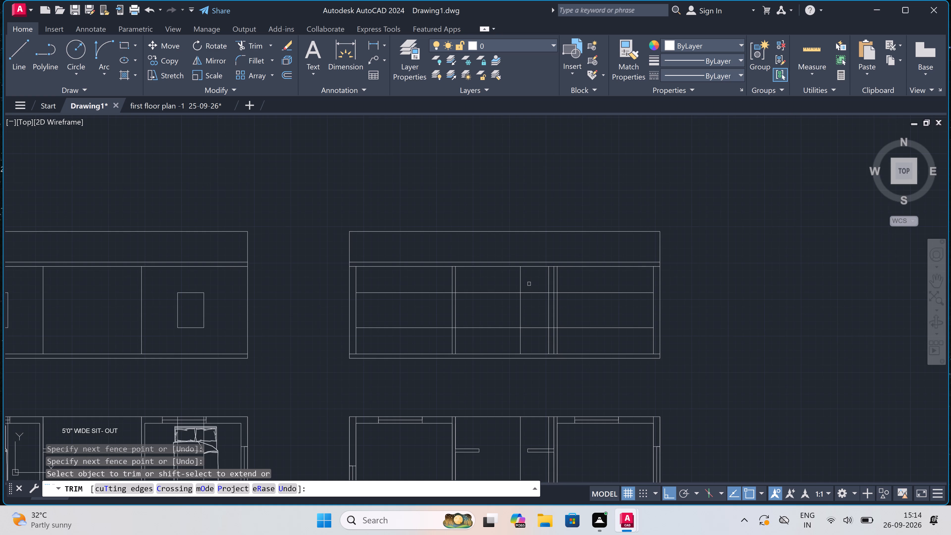
scroll(543, 301, "up", 2)
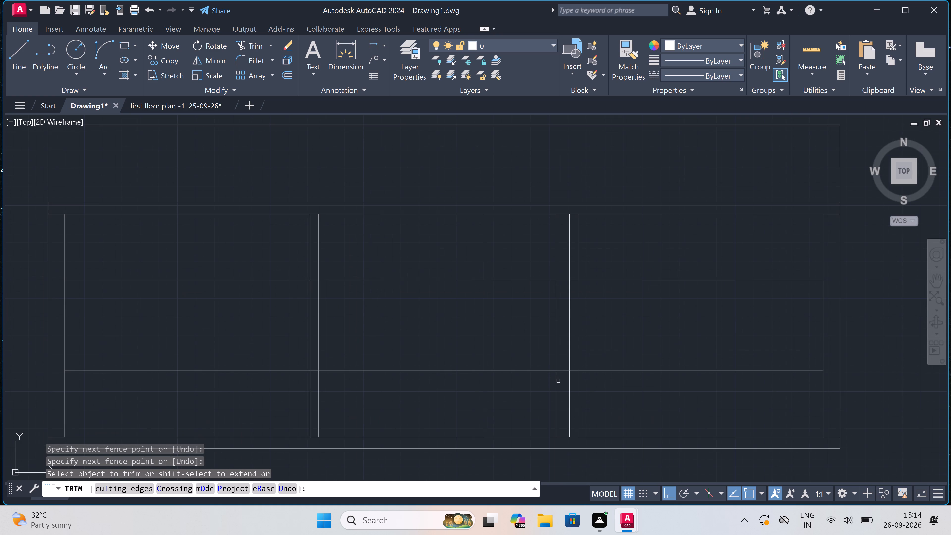
left_click(560, 379)
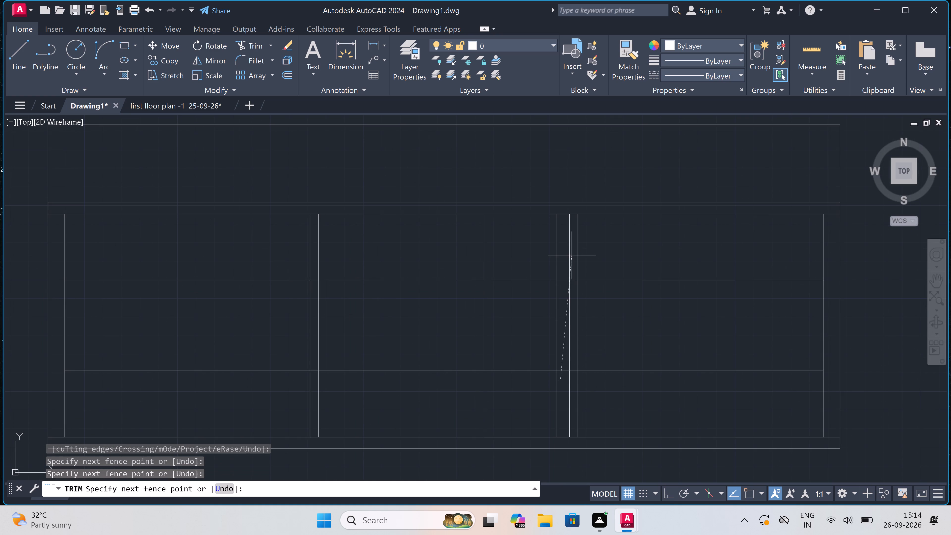
left_click(562, 260)
Form the central bay's door opening by trimming the two verticals above its head and the lower horizontal line inside it.
left_click(562, 256)
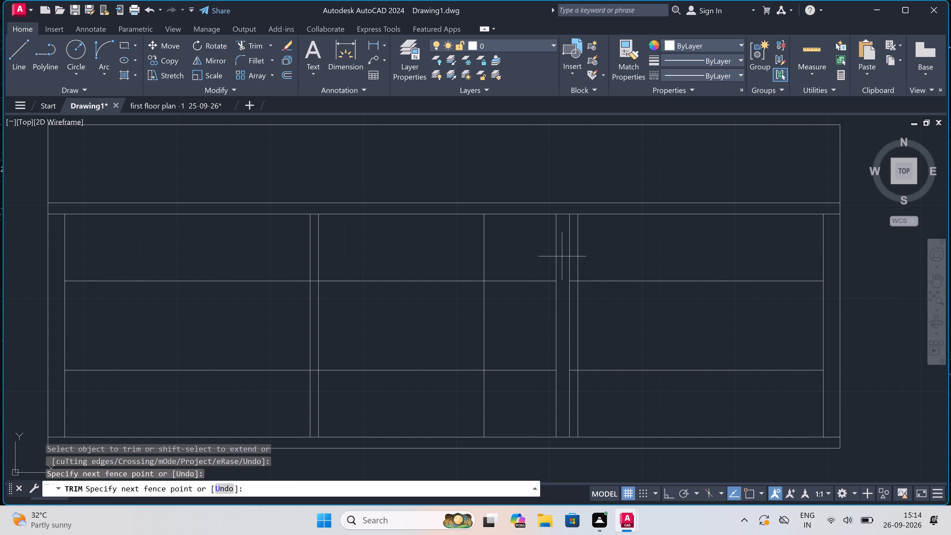
left_click(477, 258)
left_click(502, 314)
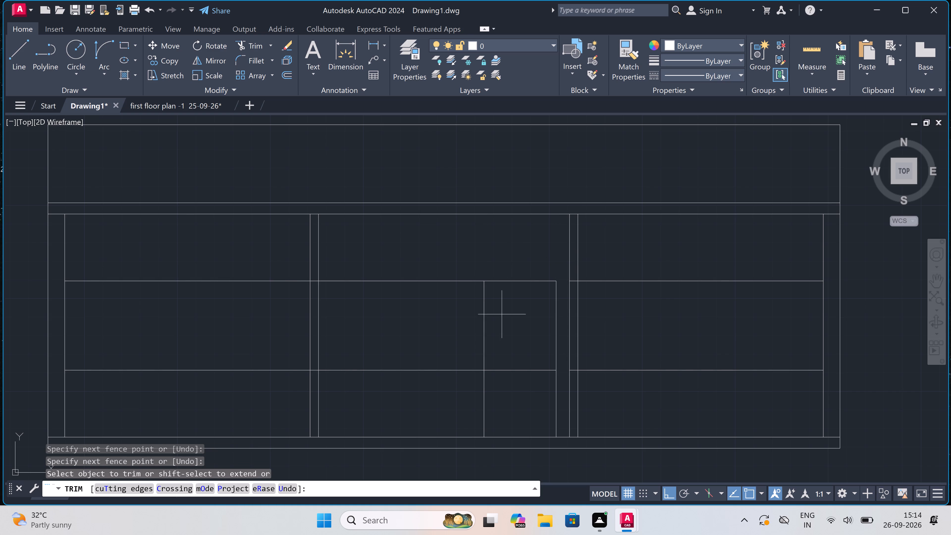
double_click(504, 384)
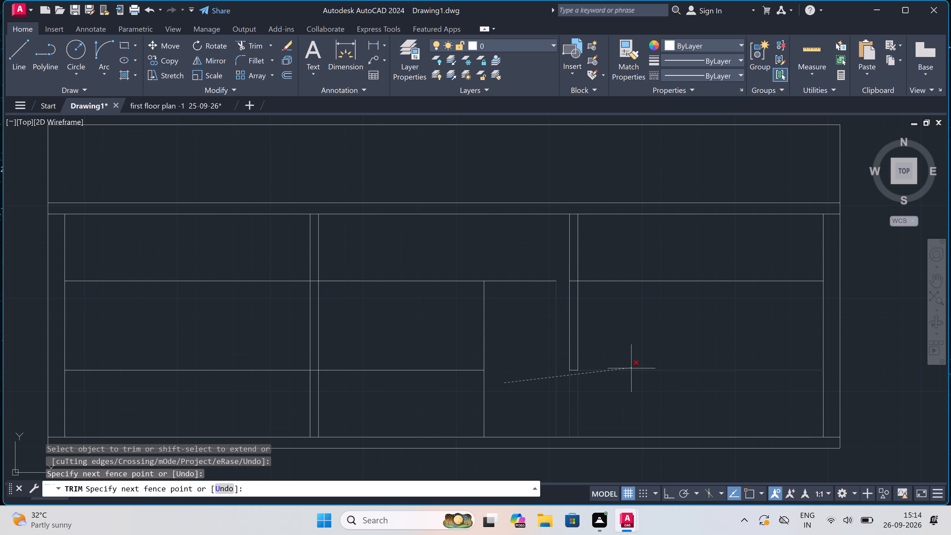
left_click(495, 378)
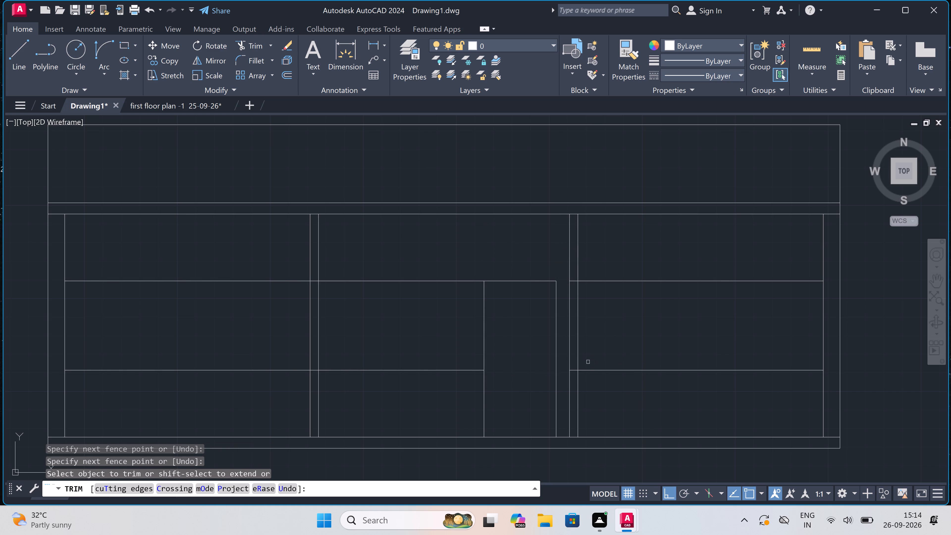
Trim the two mid-height horizontal lines out of the east grid's eastern partition wall and its east bay.
scroll(575, 368, "up", 3)
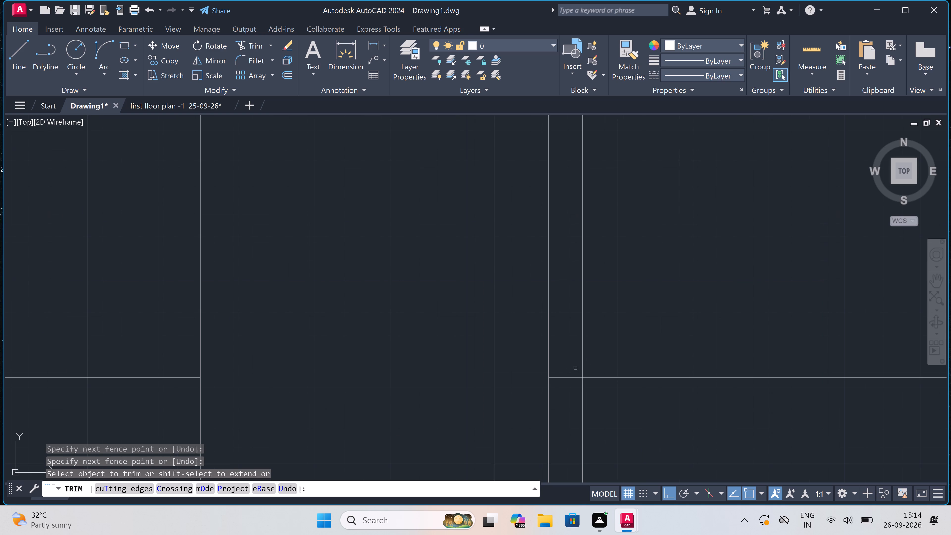
left_click(575, 387)
scroll(584, 294, "down", 2)
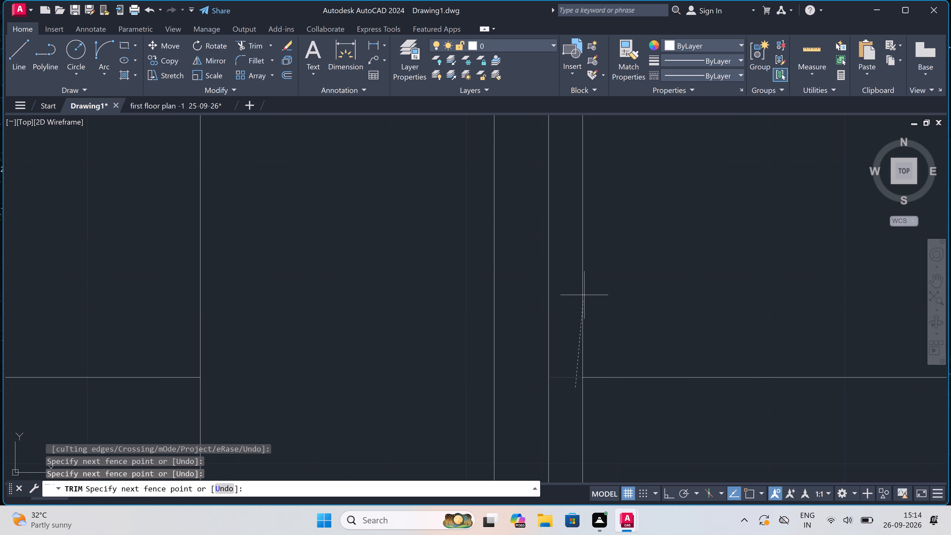
scroll(584, 294, "down", 1)
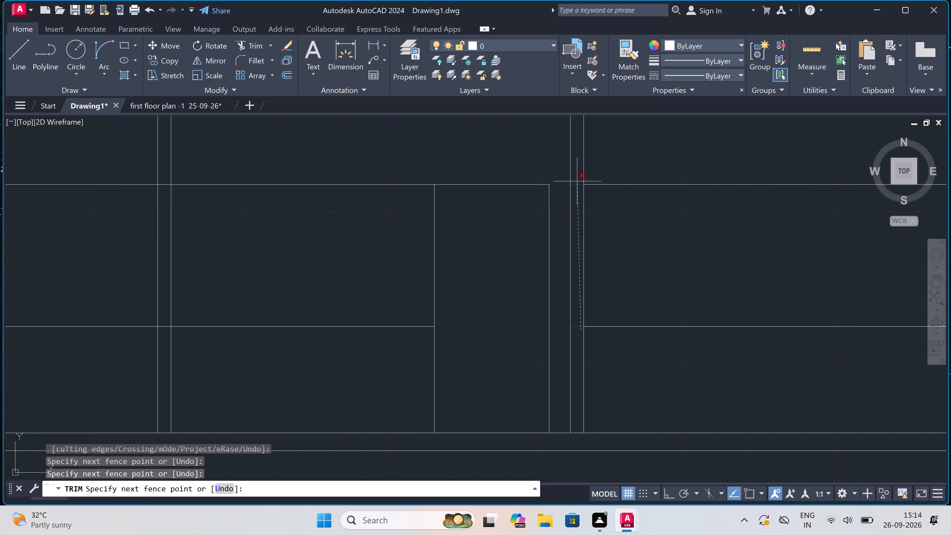
left_click(577, 181)
left_click(600, 163)
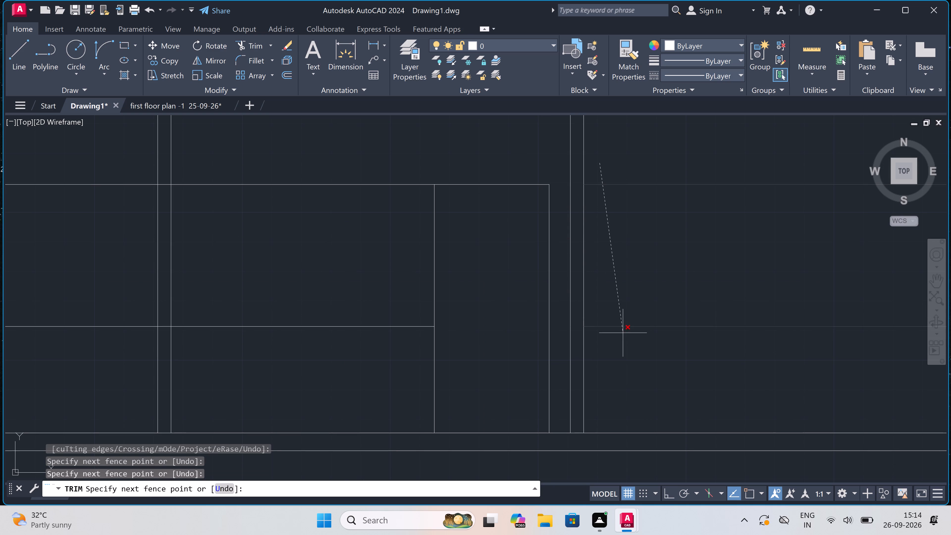
left_click(624, 344)
Trim the two mid-height horizontal lines out of the central bay west of the door opening and out of the west bay.
scroll(625, 344, "down", 4)
scroll(575, 312, "up", 1)
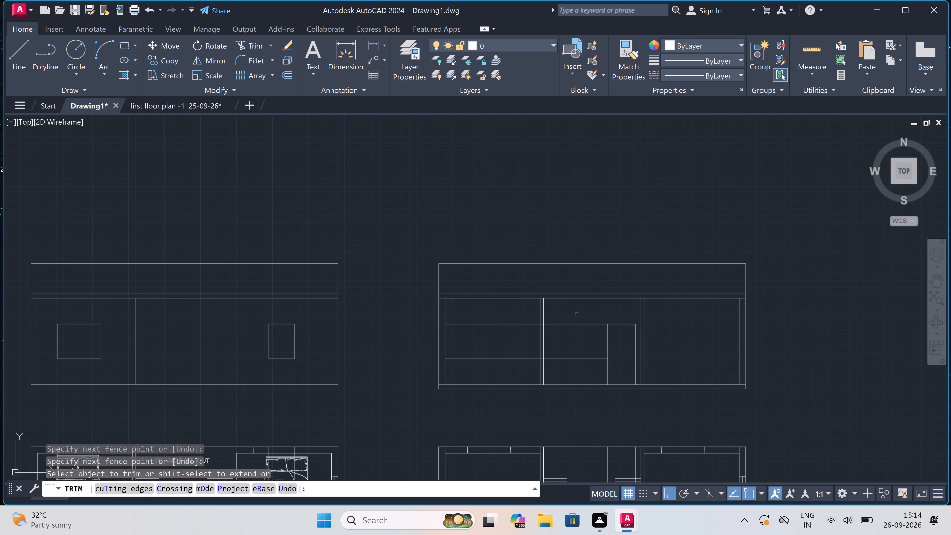
left_click(577, 315)
left_click(579, 360)
scroll(527, 333, "up", 2)
left_click(526, 308)
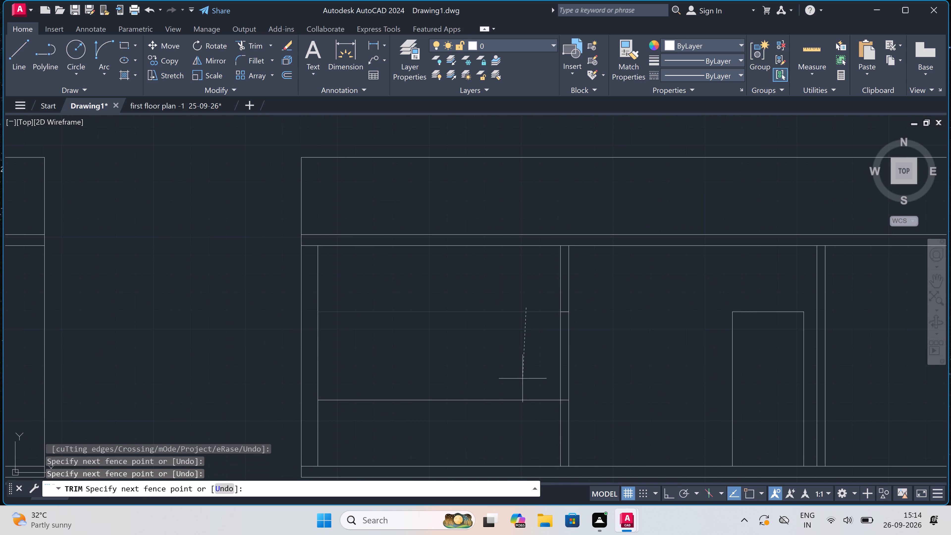
left_click(519, 406)
Trim the two remaining short horizontal pieces out of the east grid's western partition wall.
scroll(569, 389, "up", 3)
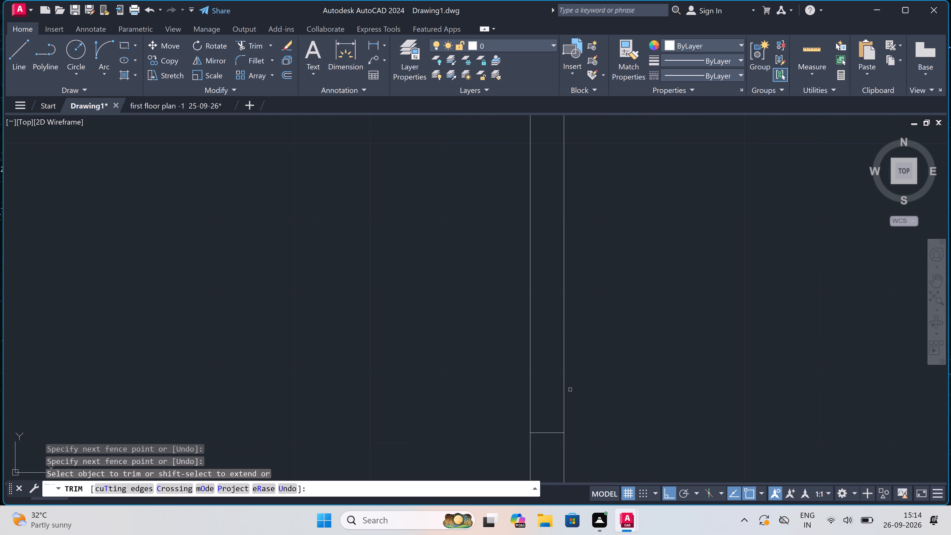
left_click_drag(544, 446, 545, 440)
scroll(549, 286, "down", 5)
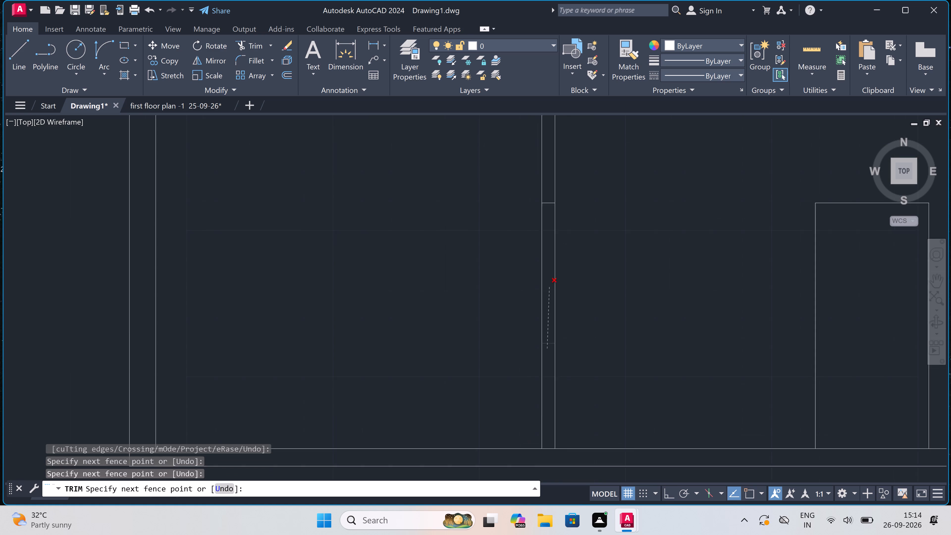
scroll(549, 254, "up", 4)
left_click(549, 254)
scroll(549, 254, "down", 3)
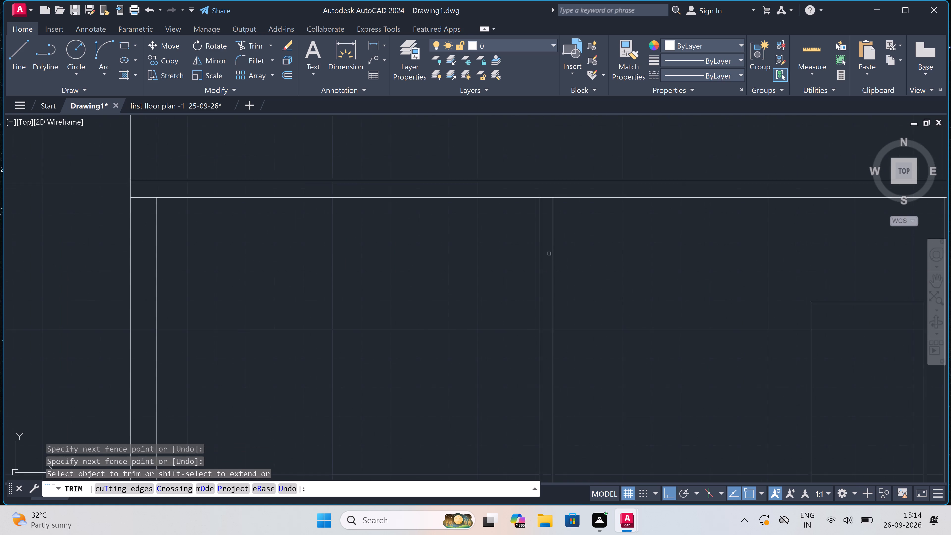
Erase all the vertical projection lines that run through the two plans and extend below them.
scroll(549, 254, "down", 4)
key("Escape")
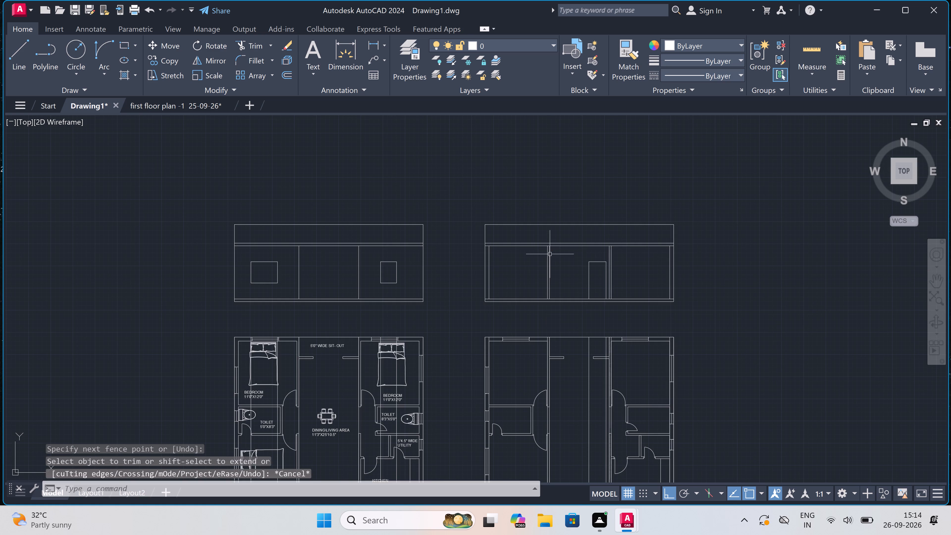
scroll(550, 254, "down", 6)
scroll(559, 294, "up", 4)
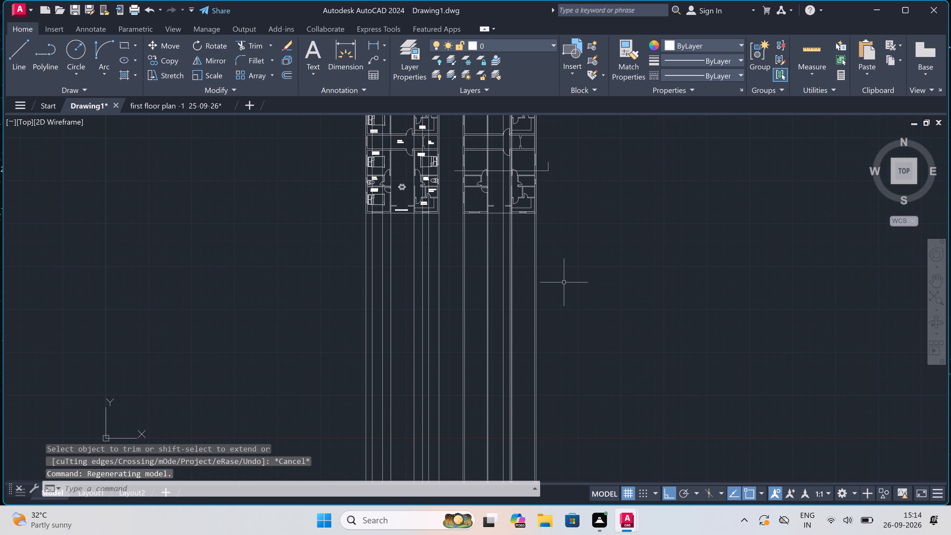
left_click(562, 261)
left_click(208, 335)
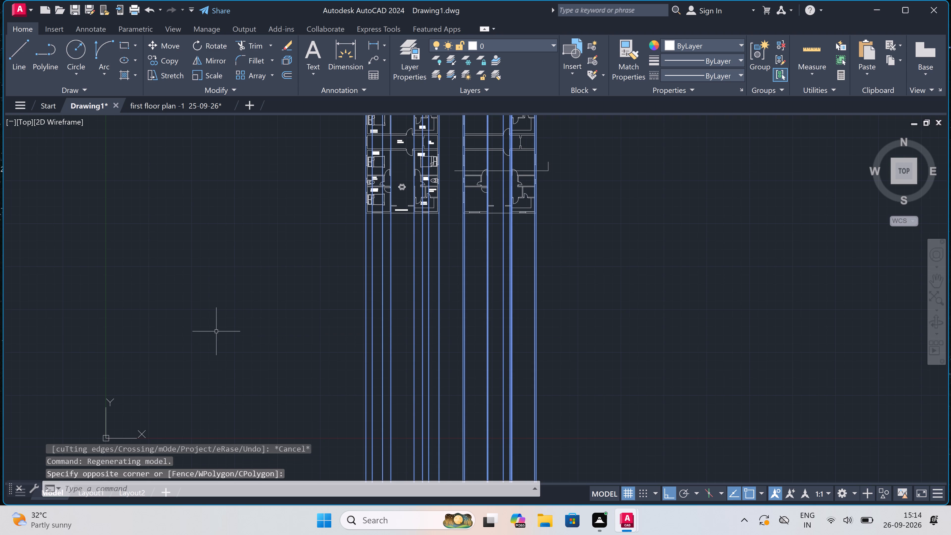
key("Delete")
Place a multiline text label "A" just above the upturned east end of the section line on the east plan.
scroll(306, 304, "down", 4)
scroll(310, 289, "up", 2)
scroll(369, 263, "up", 3)
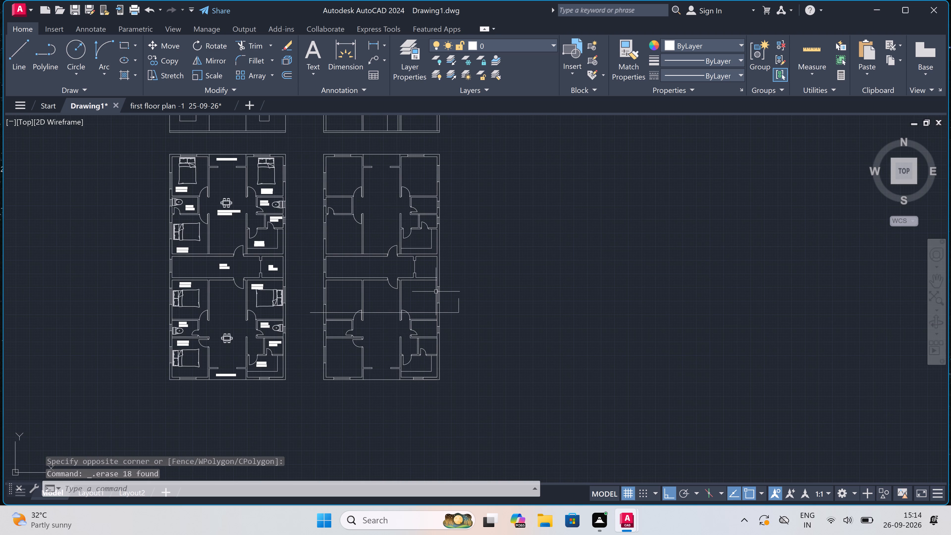
key("m")
type("T")
key("space")
scroll(436, 292, "up", 2)
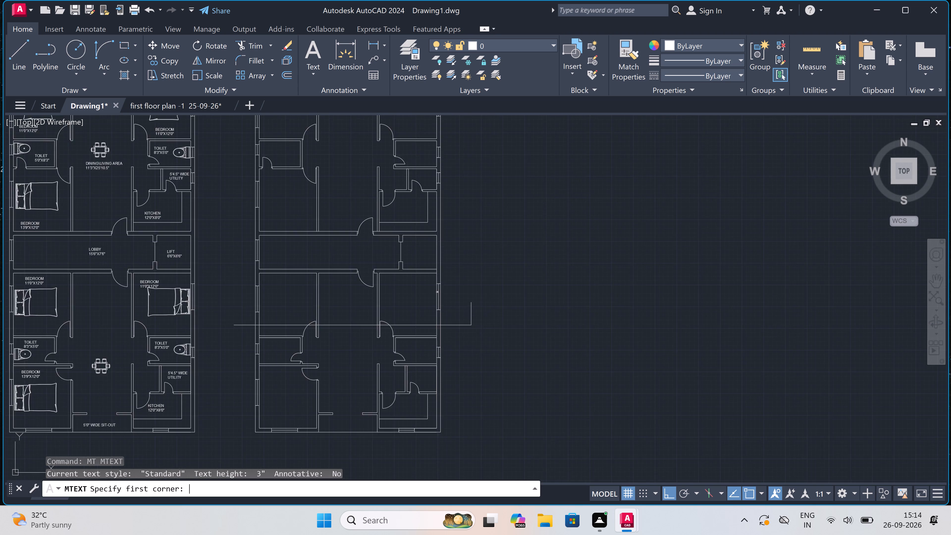
scroll(488, 288, "up", 2)
left_click(487, 289)
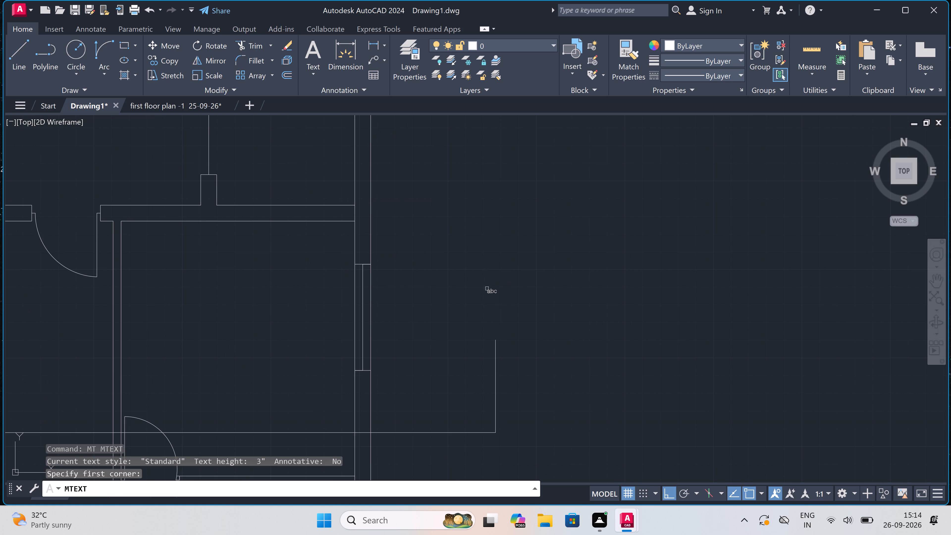
left_click(513, 313)
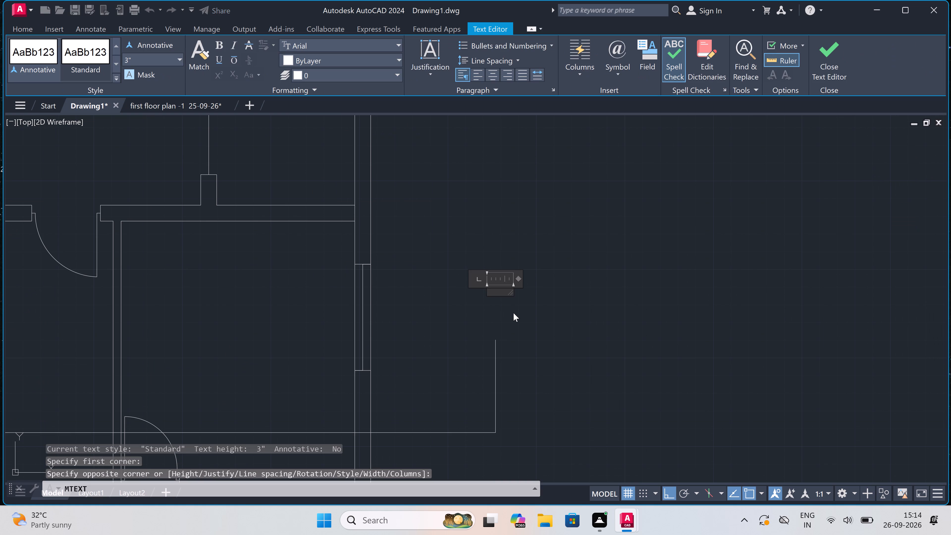
key("a")
left_click(498, 317)
Set the text height of the "A" label to 2'.
left_click_drag(494, 279, 490, 287)
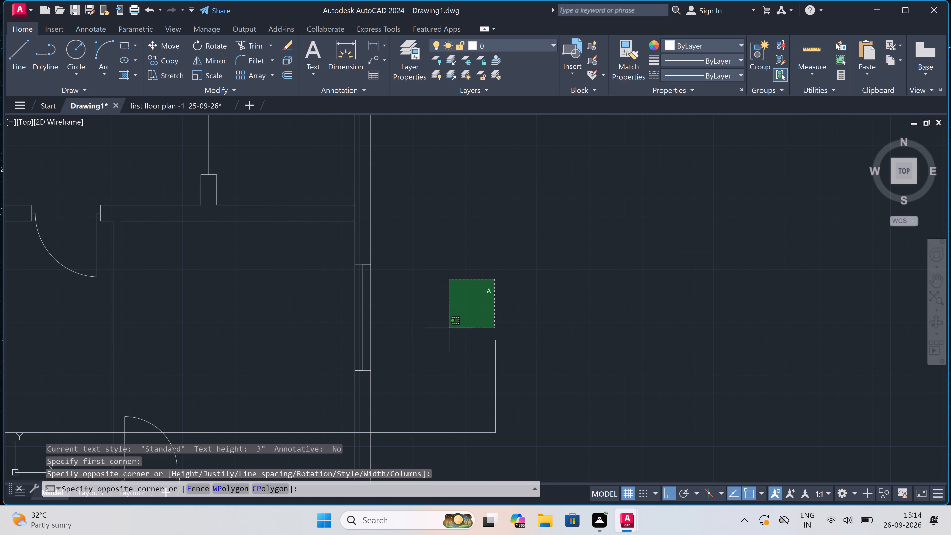
left_click(449, 326)
right_click(494, 238)
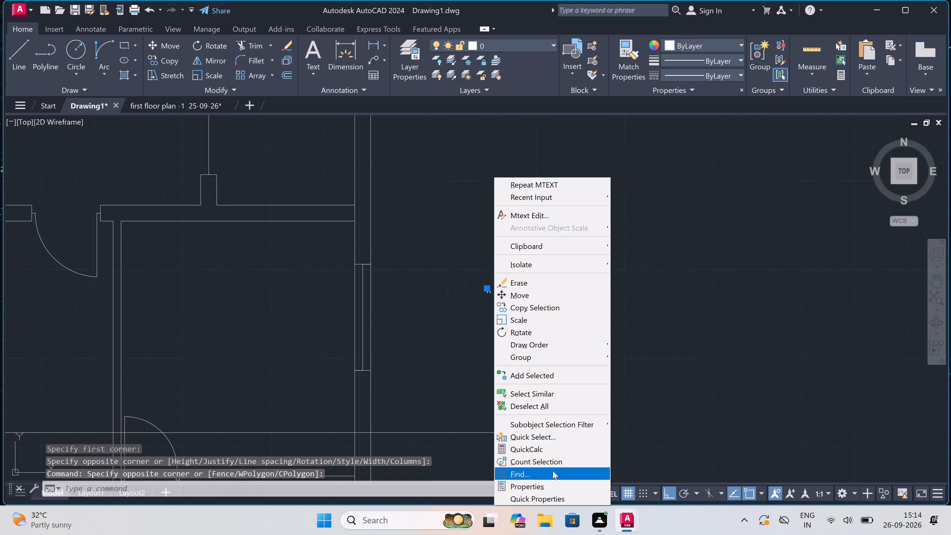
left_click(548, 484)
left_click(99, 281)
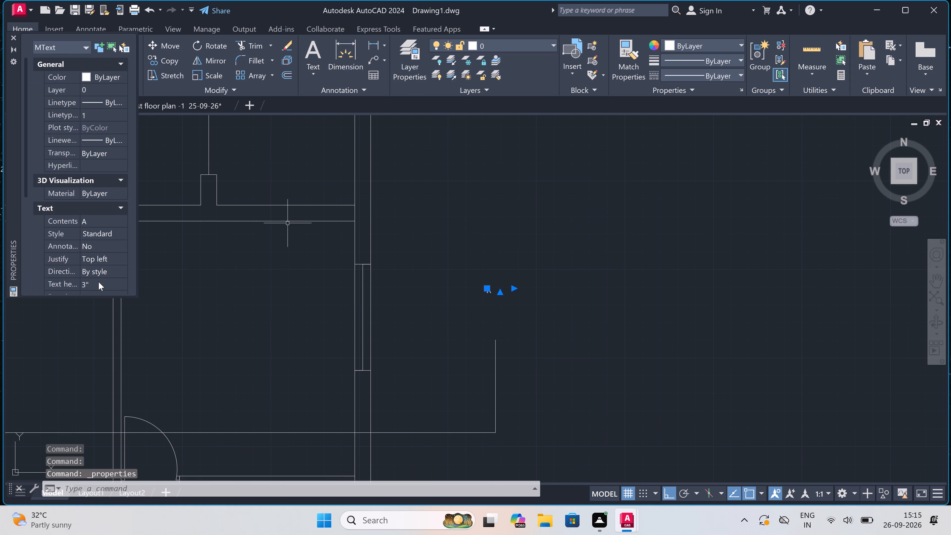
key("BackSpace")
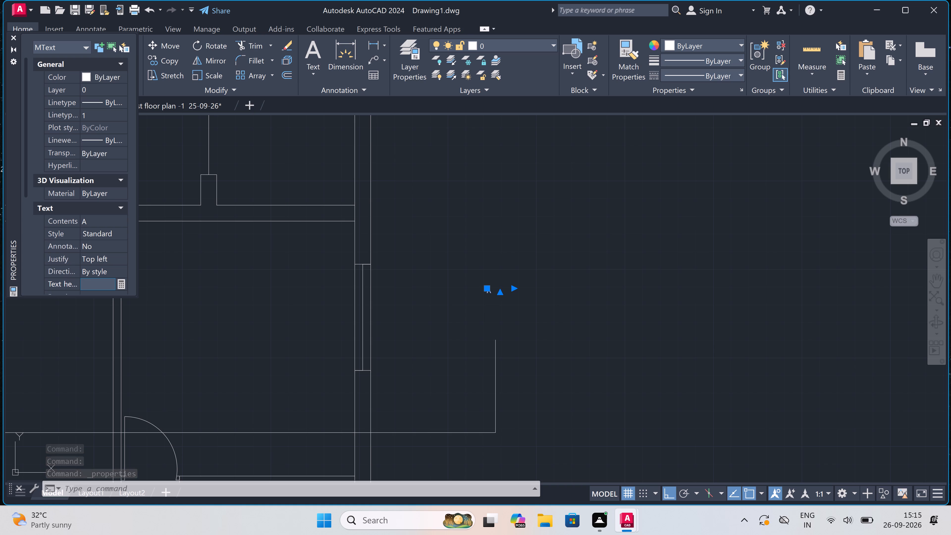
type("2'")
left_click(491, 252)
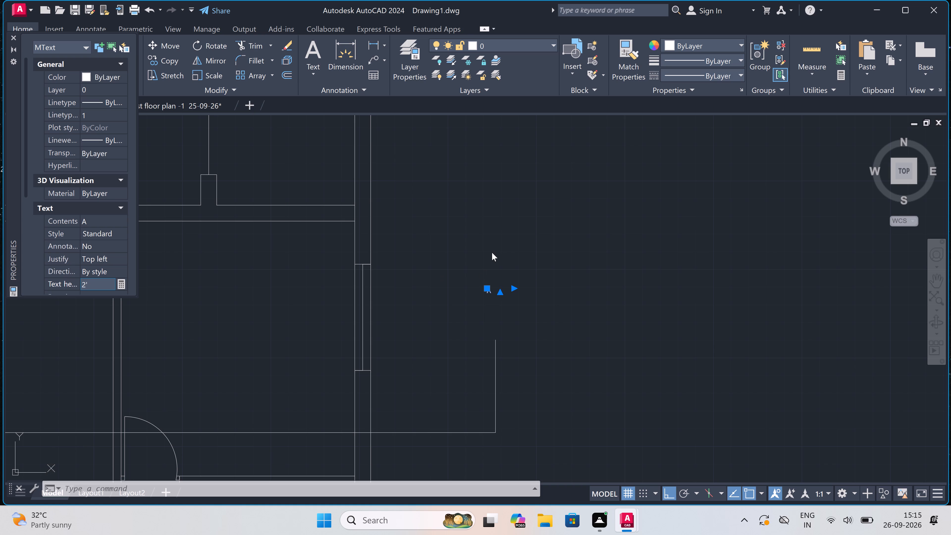
Turn Ortho off and reposition the "A" label so it sits centred above the end of the section line.
left_click(488, 286)
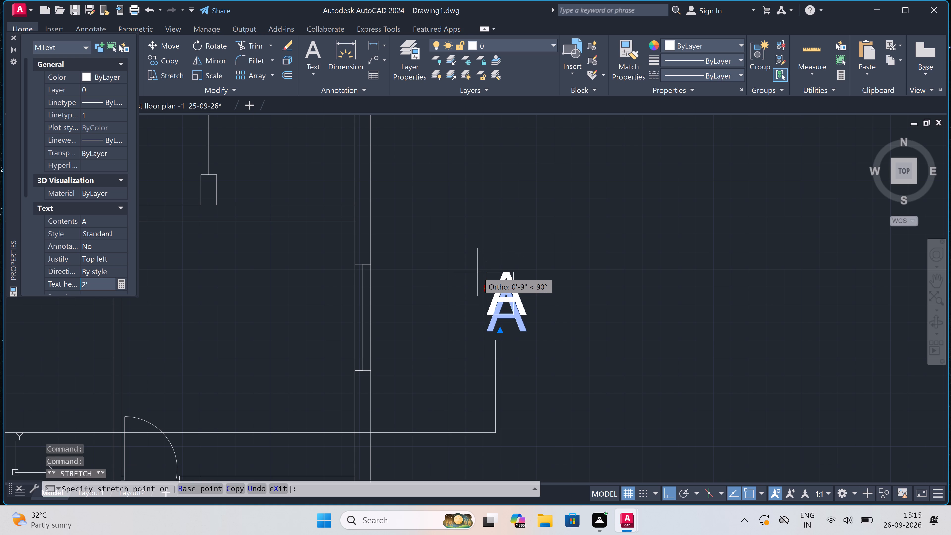
key("F8")
left_click(466, 273)
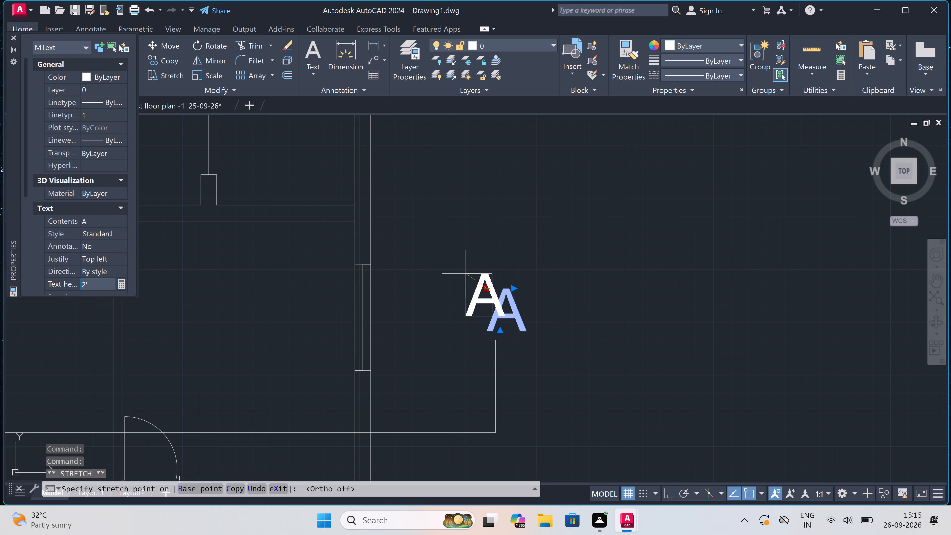
key("Escape")
Copy the east section's walls, door opening, slab and parapet upward twice from the floor's west corner, stacking two more storeys.
scroll(534, 267, "down", 4)
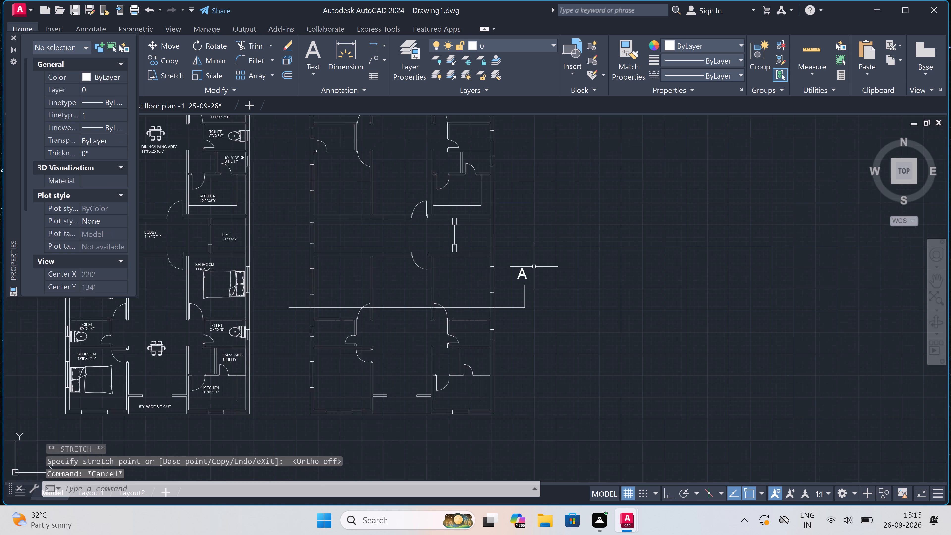
scroll(534, 267, "down", 3)
scroll(523, 234, "up", 3)
scroll(523, 234, "down", 3)
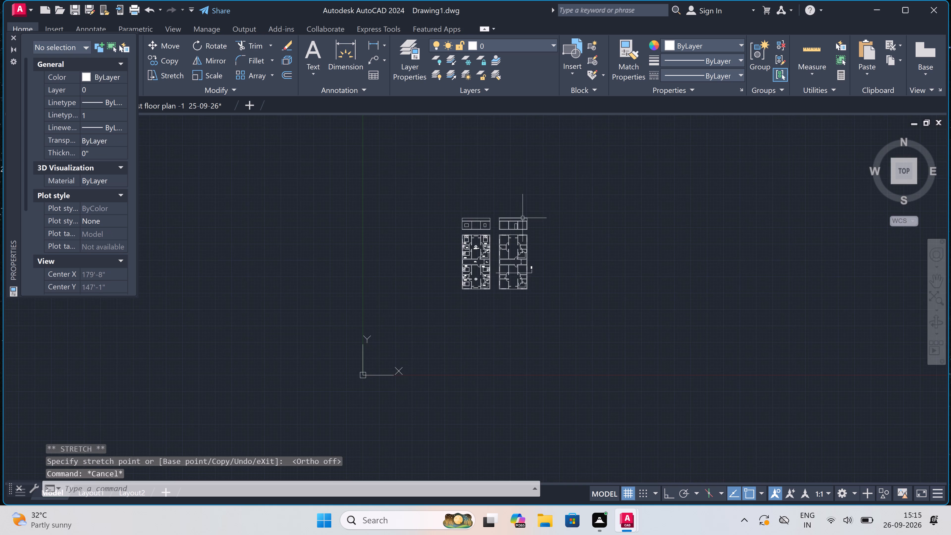
scroll(524, 205, "up", 5)
scroll(540, 230, "down", 3)
scroll(535, 260, "up", 2)
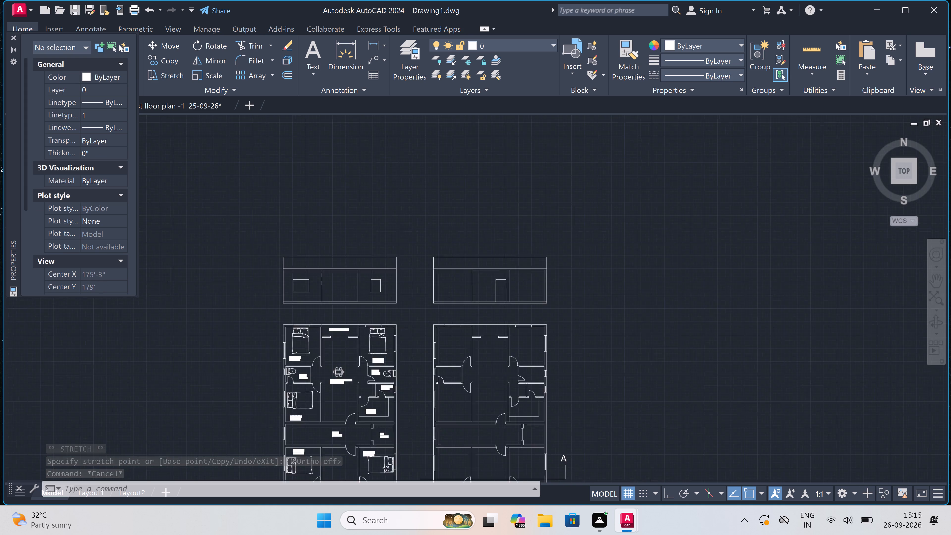
left_click(564, 244)
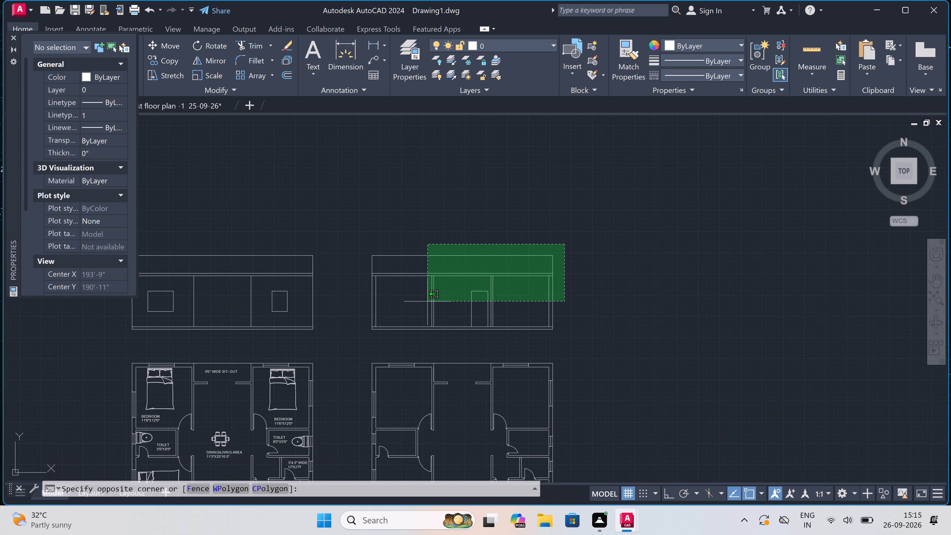
left_click(359, 308)
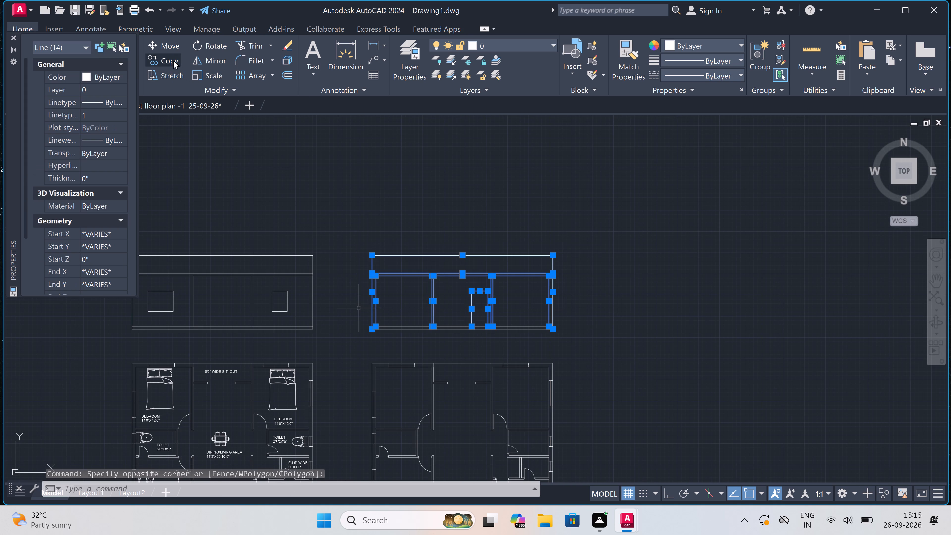
left_click(173, 60)
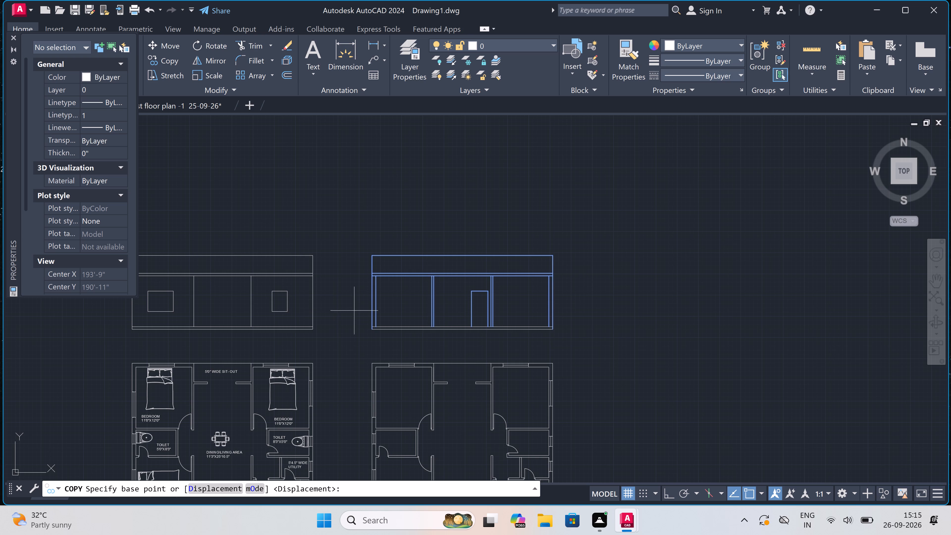
left_click(371, 327)
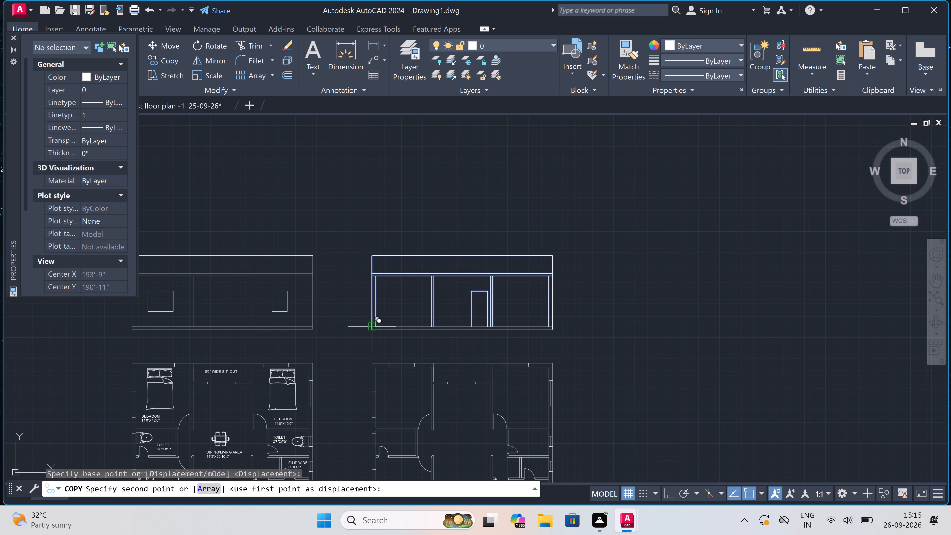
scroll(373, 260, "up", 3)
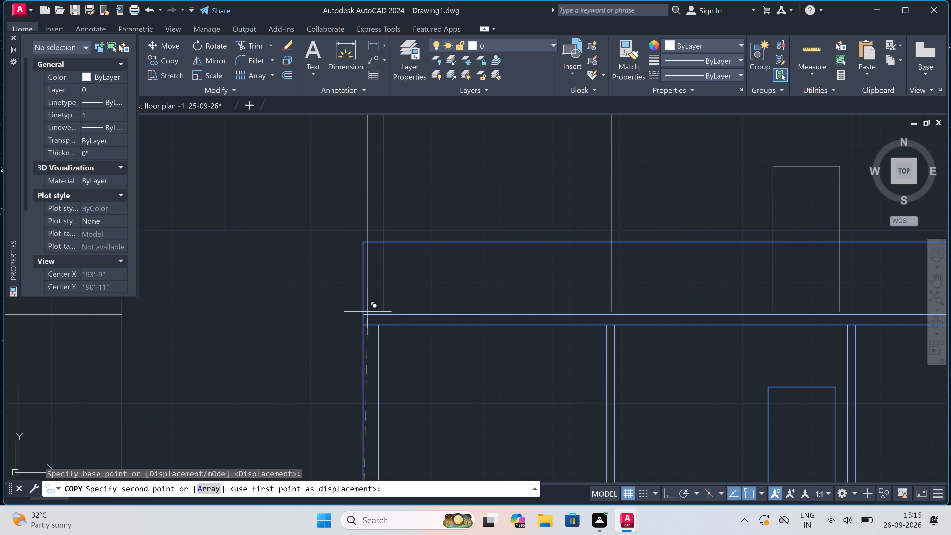
left_click(363, 314)
scroll(363, 313, "down", 4)
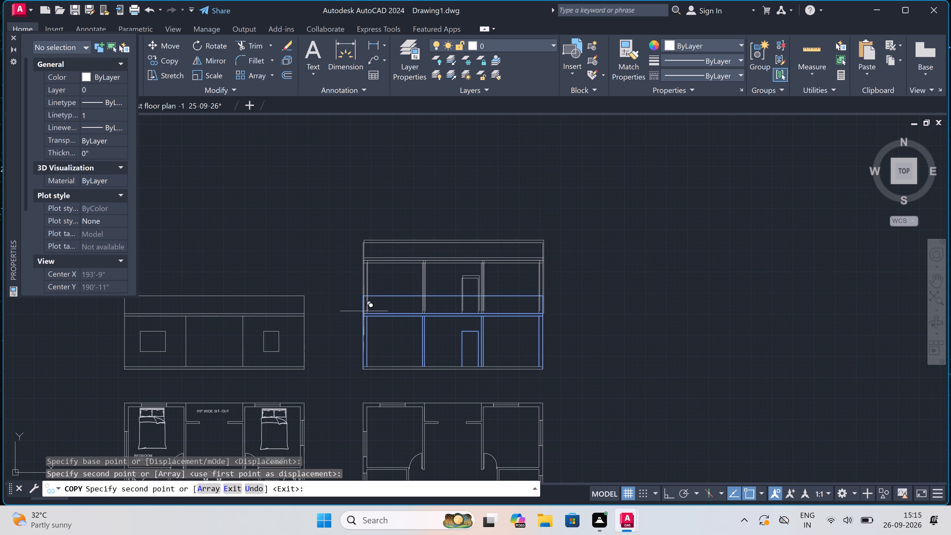
scroll(367, 278, "up", 3)
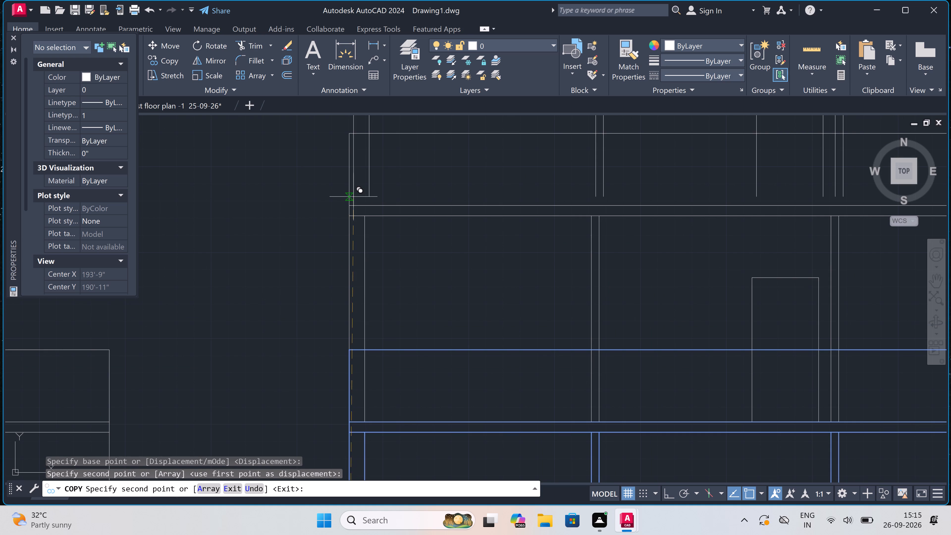
left_click(348, 203)
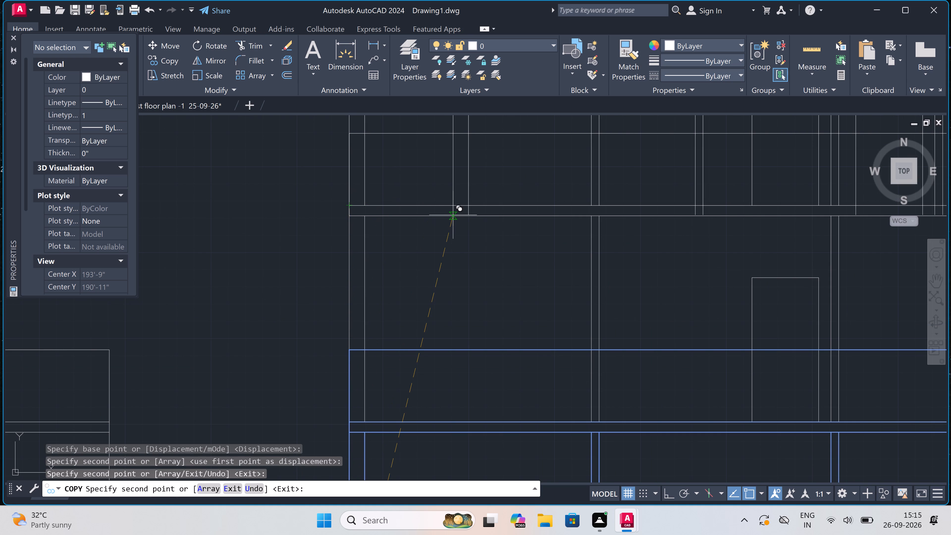
key("Escape")
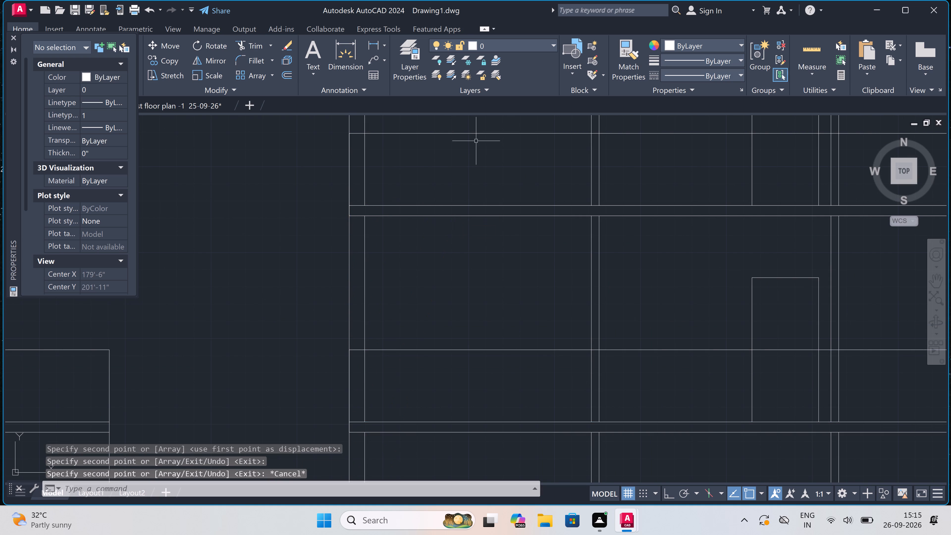
Erase the two leftover horizontal parapet lines crossing the second and third storeys of the east section.
left_click(478, 131)
left_click(468, 146)
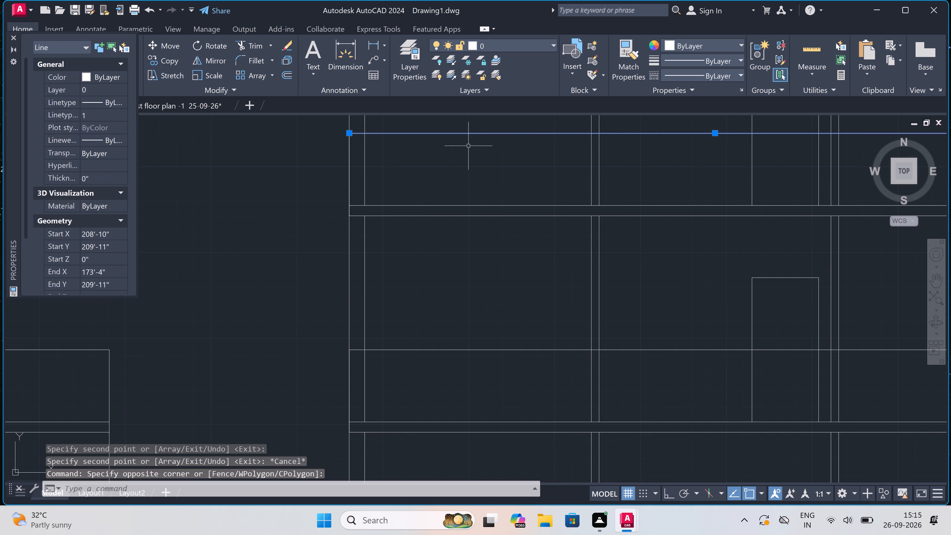
scroll(478, 161, "down", 2)
double_click(479, 232)
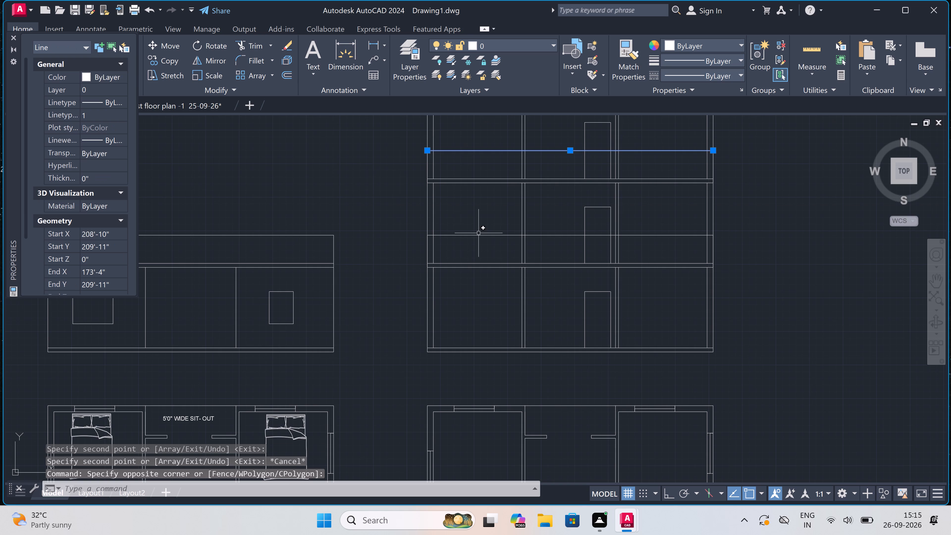
left_click(464, 246)
key("Delete")
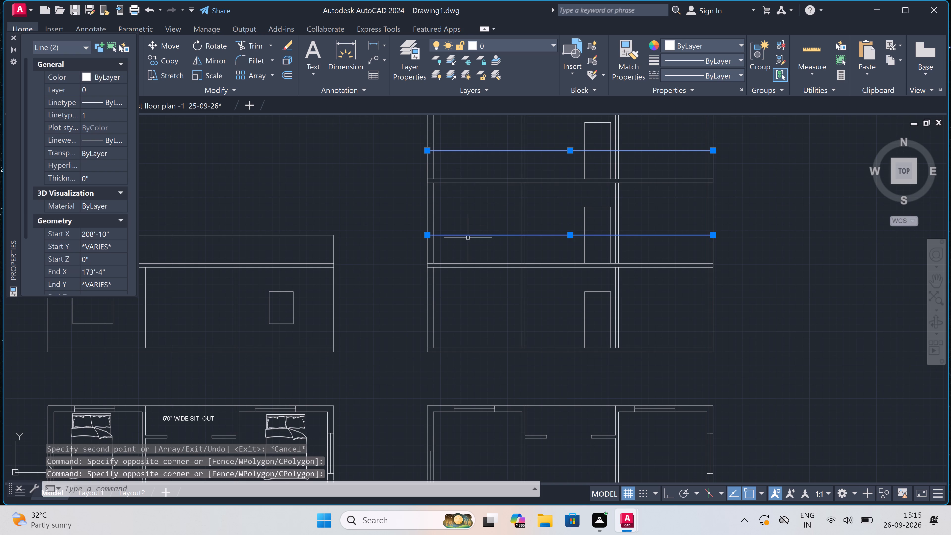
Copy the west elevation's walls, window heads and sides, slab and parapet upward twice from the floor's west corner, stacking two more storeys.
scroll(523, 204, "down", 4)
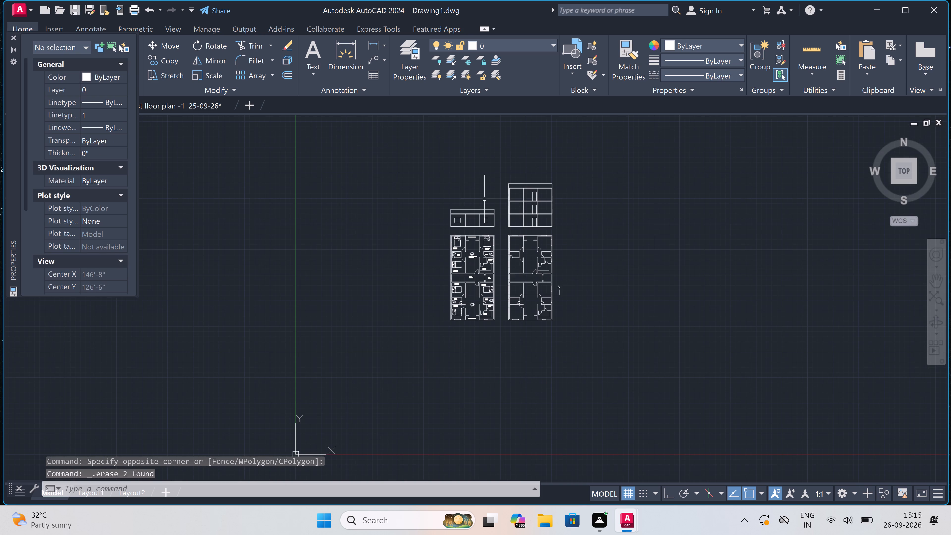
scroll(470, 218, "up", 3)
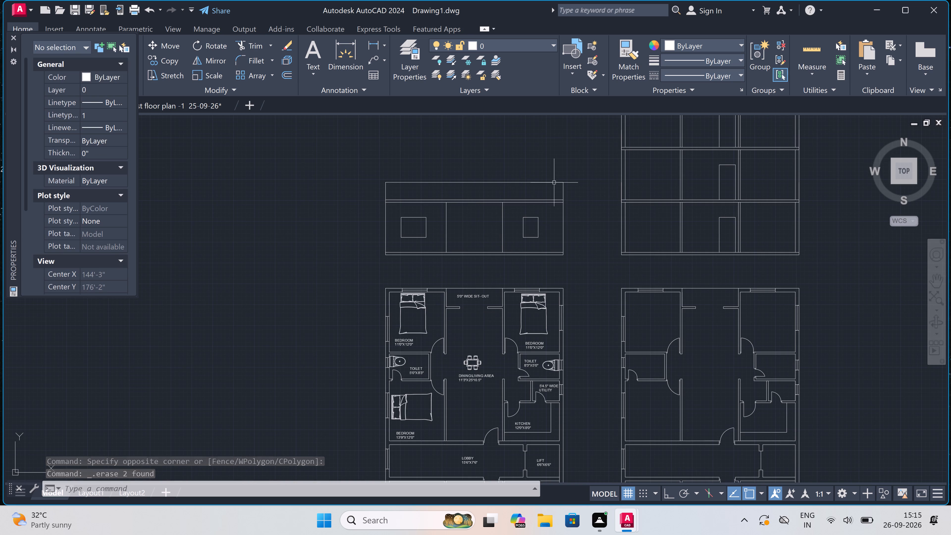
left_click(581, 167)
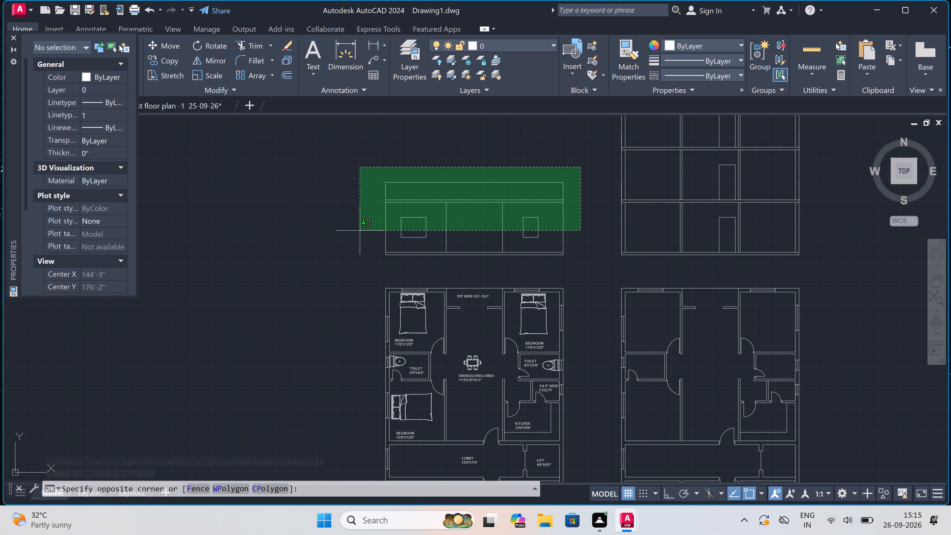
left_click(350, 232)
left_click(175, 59)
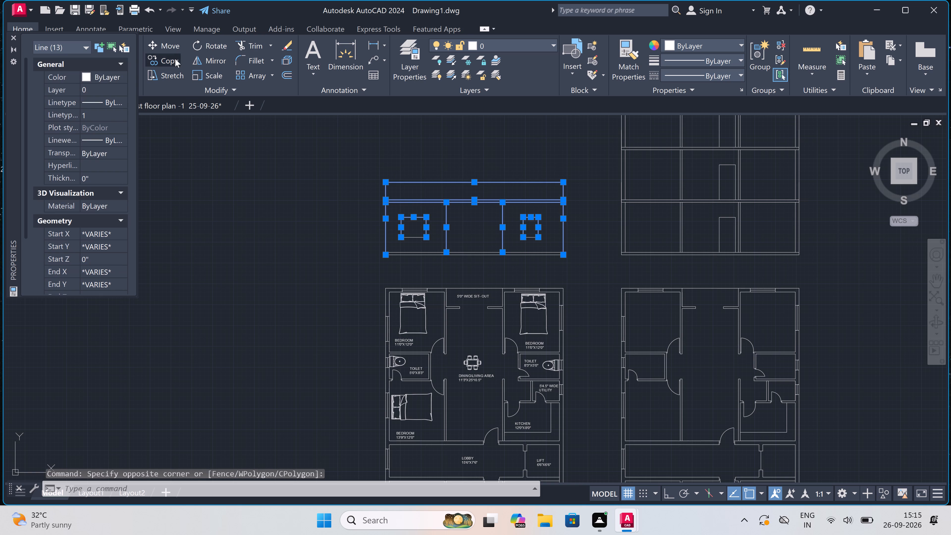
scroll(388, 225, "up", 3)
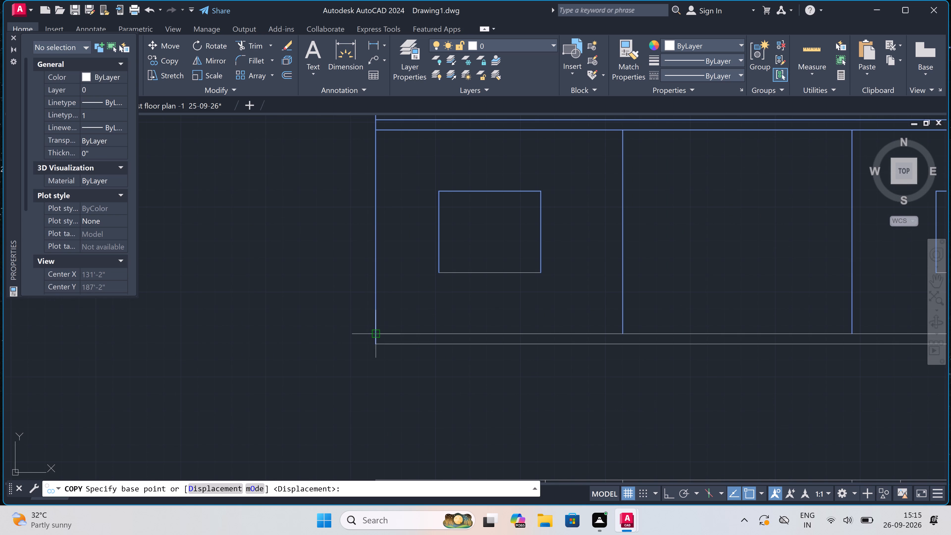
left_click(376, 332)
scroll(380, 290, "down", 4)
scroll(376, 259, "up", 5)
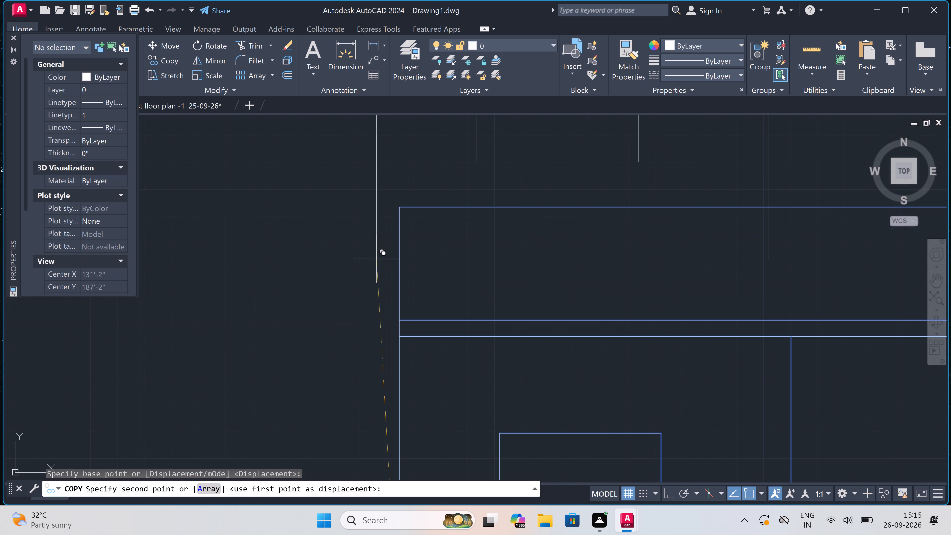
left_click(399, 323)
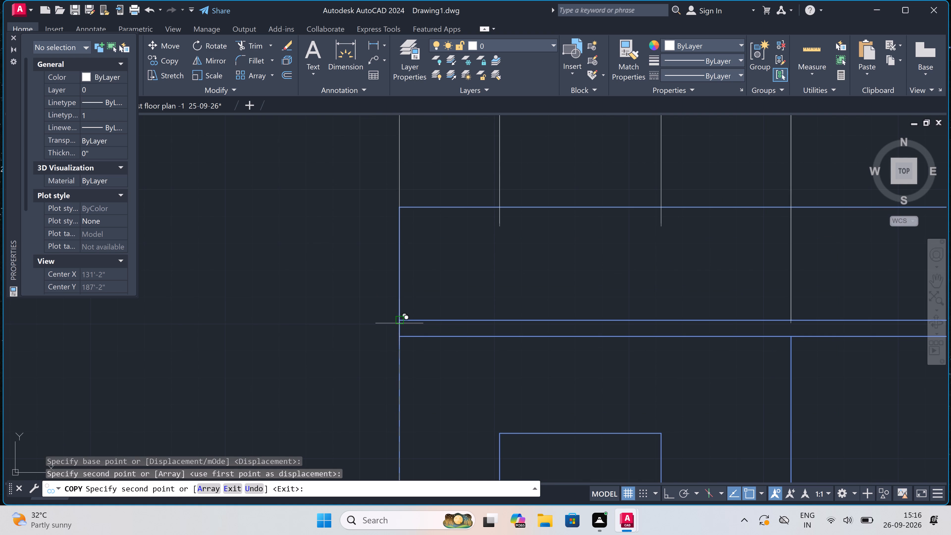
scroll(399, 323, "down", 5)
scroll(407, 245, "up", 4)
scroll(394, 296, "down", 3)
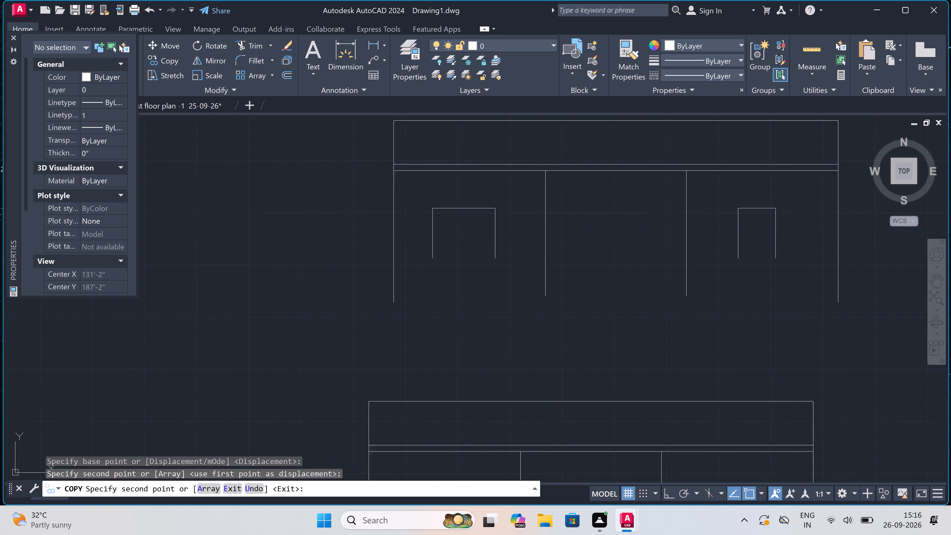
scroll(384, 346, "up", 3)
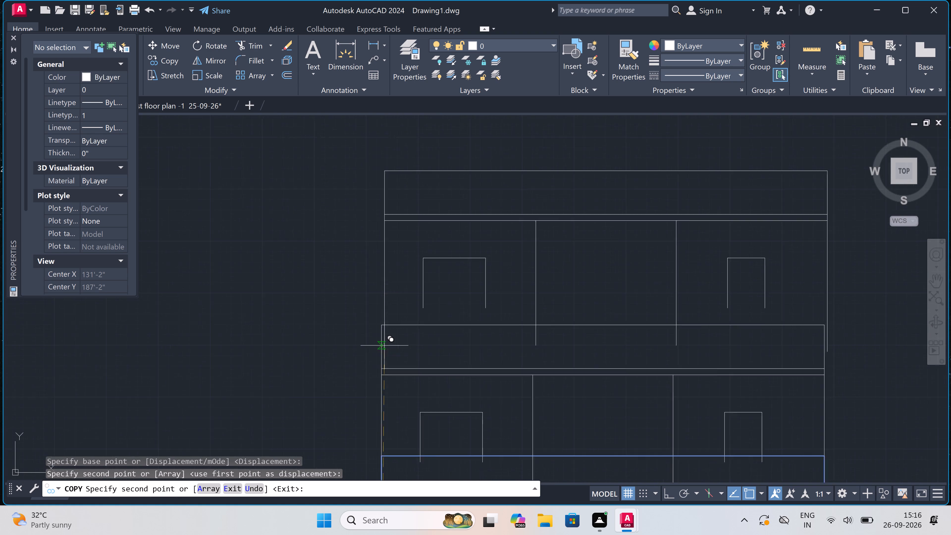
left_click(380, 378)
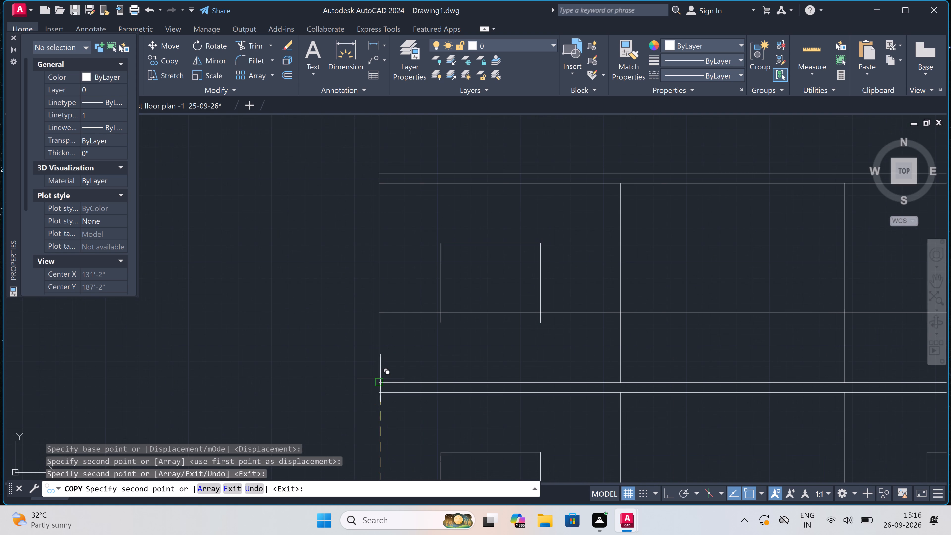
key("Escape")
Add the multiline text title "ELEVATION" in the gap between the west elevation and the furnished plan.
scroll(453, 282, "down", 4)
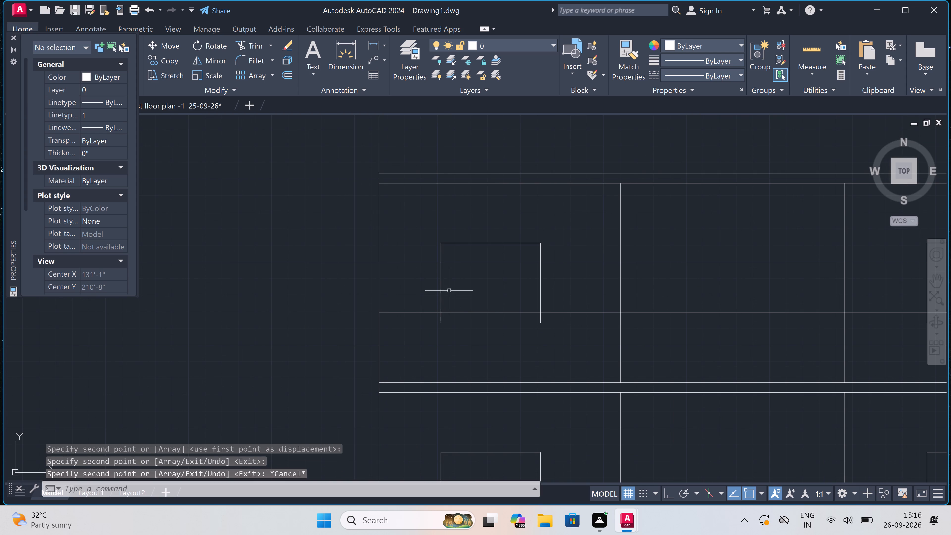
scroll(456, 278, "down", 2)
scroll(467, 303, "up", 3)
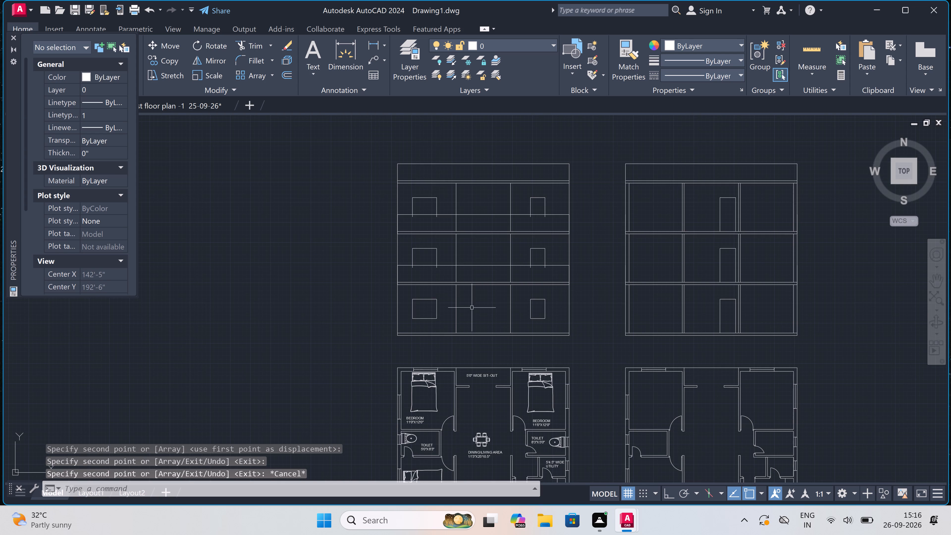
type("MT")
key("space")
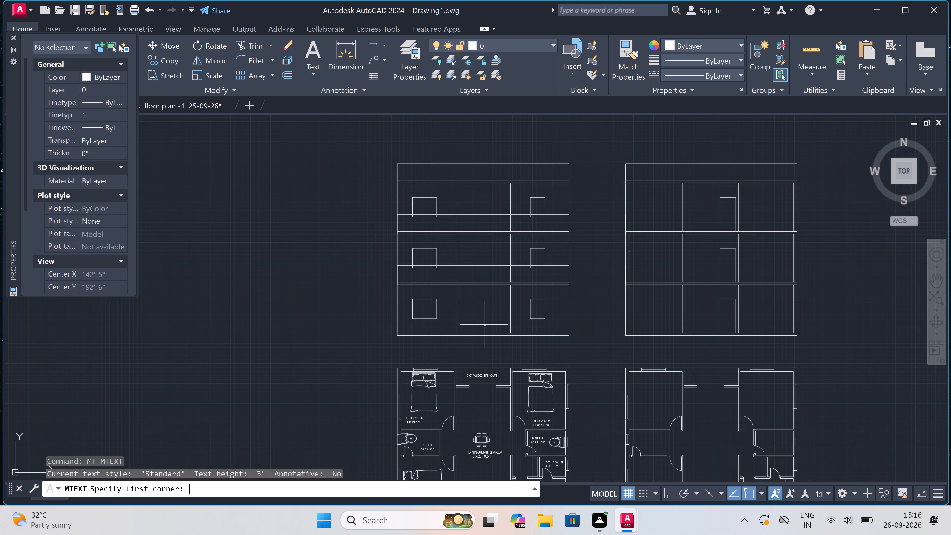
scroll(484, 346, "up", 2)
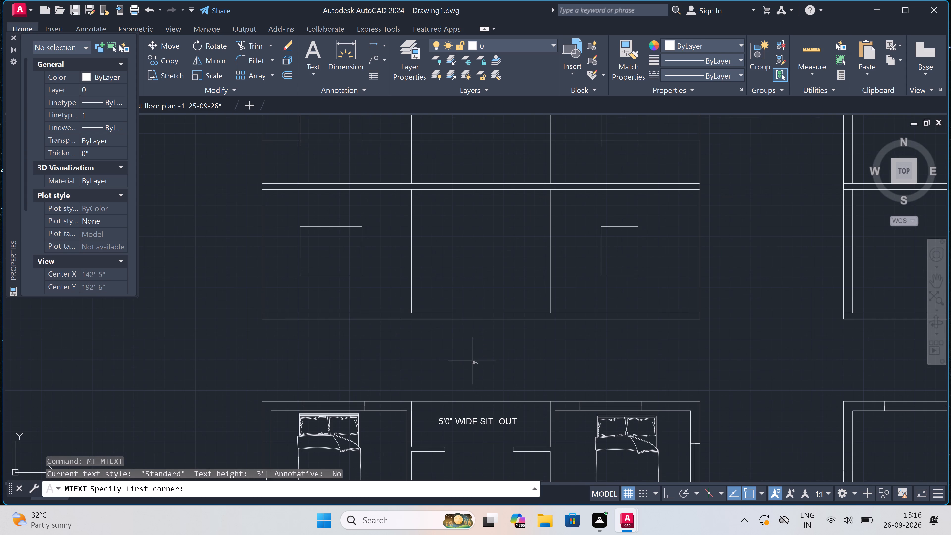
left_click(408, 346)
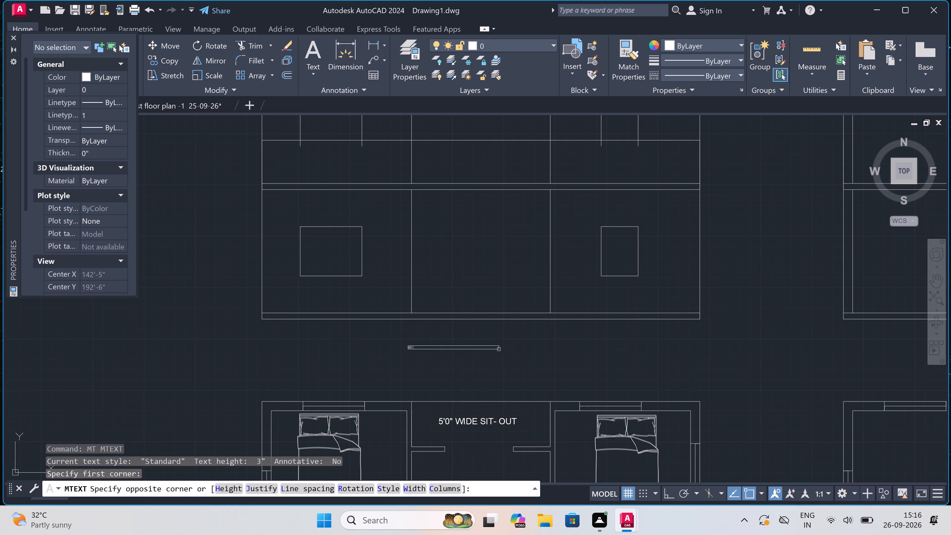
left_click(627, 353)
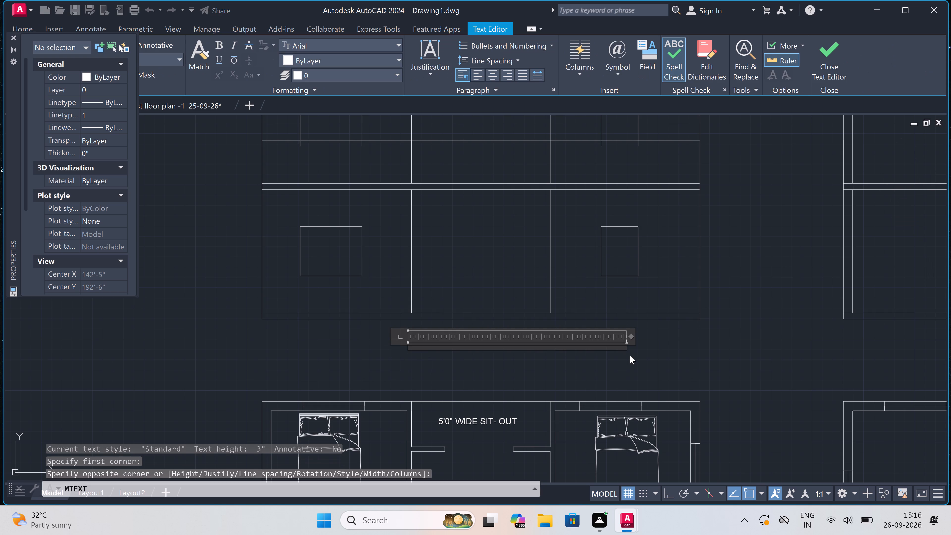
key("e")
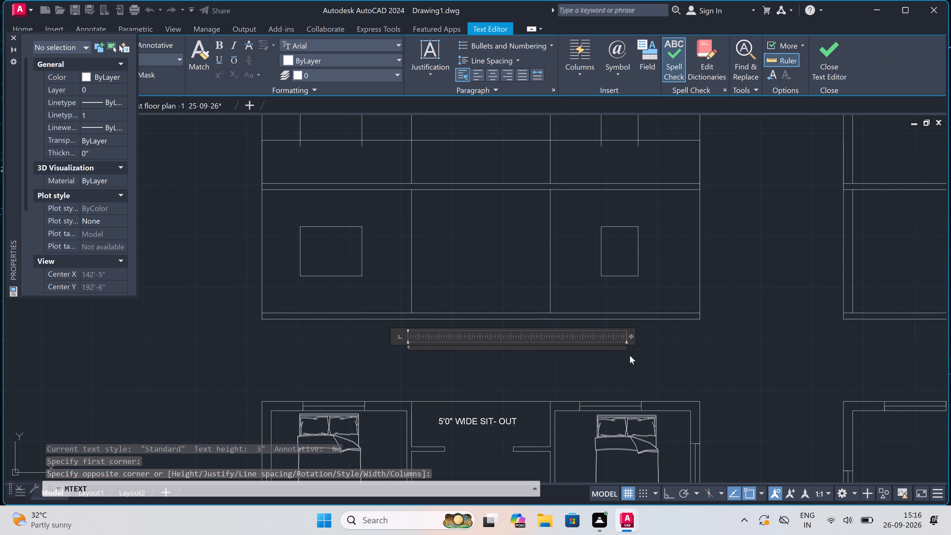
type("LEV")
type("ATION")
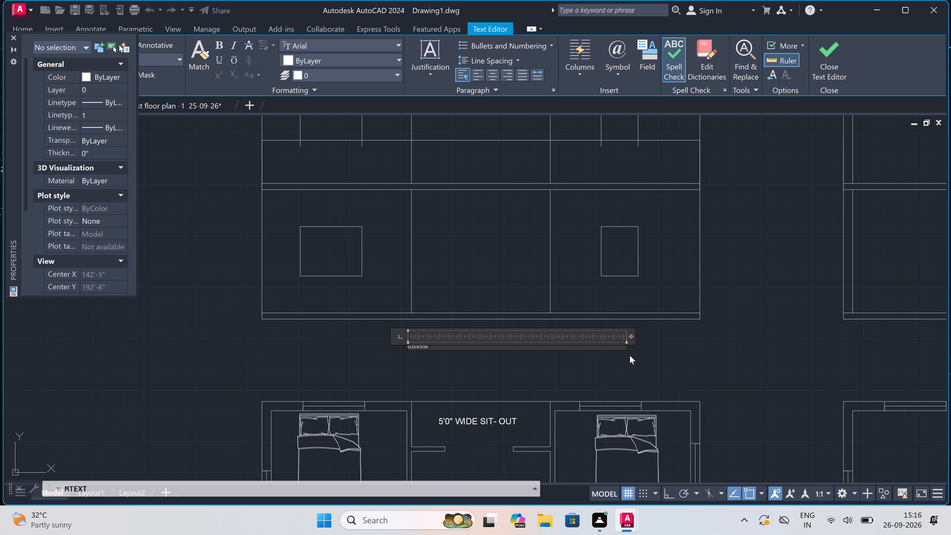
scroll(458, 375, "up", 3)
left_click(452, 369)
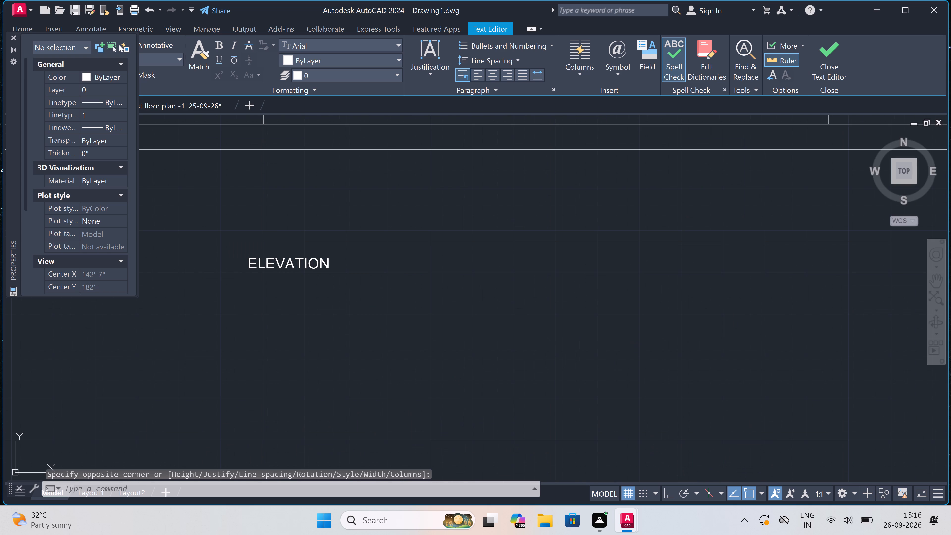
Add the multiline text title "SECTION" in the gap between the east section and the plan below it.
scroll(463, 365, "down", 8)
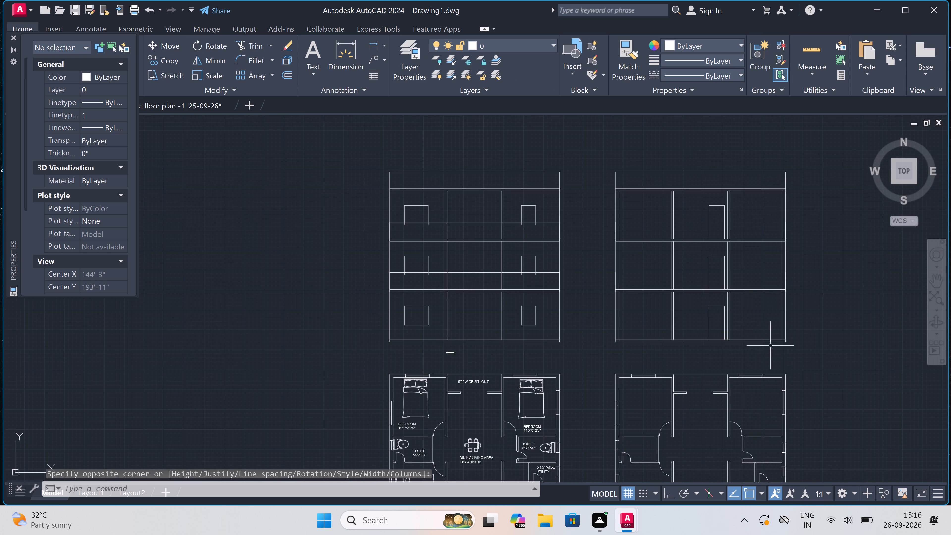
scroll(790, 345, "up", 3)
key("space")
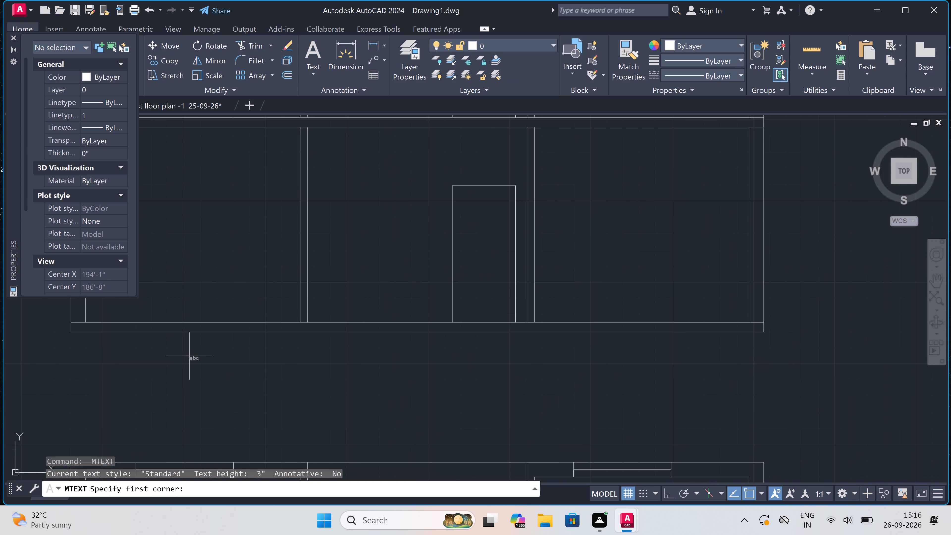
left_click_drag(304, 370, 309, 370)
double_click(676, 413)
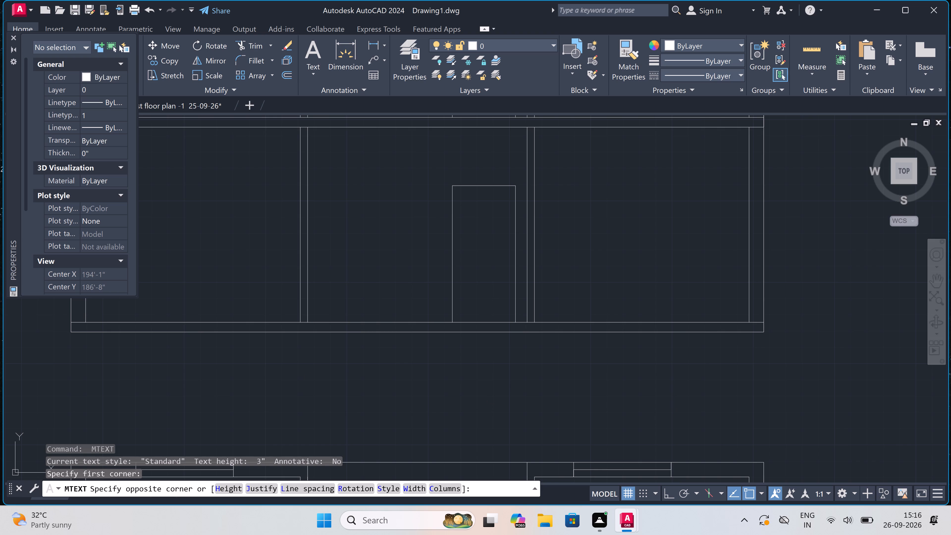
key("s")
key("e")
key("c")
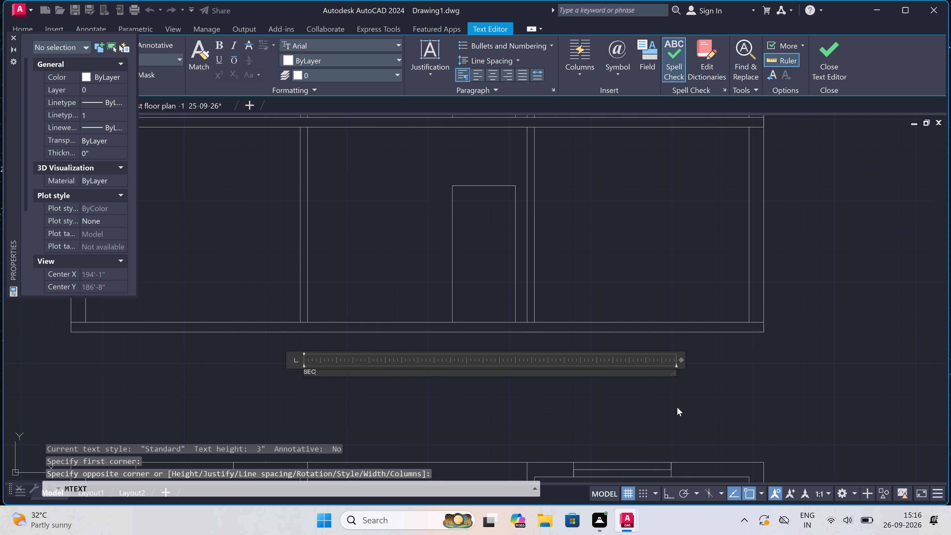
key("t")
key("i")
key("o")
key("n")
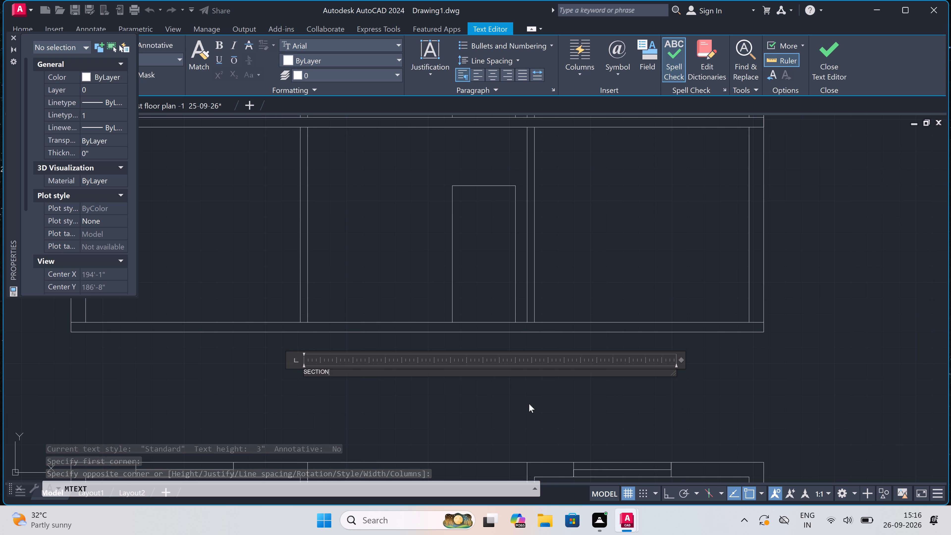
left_click(451, 401)
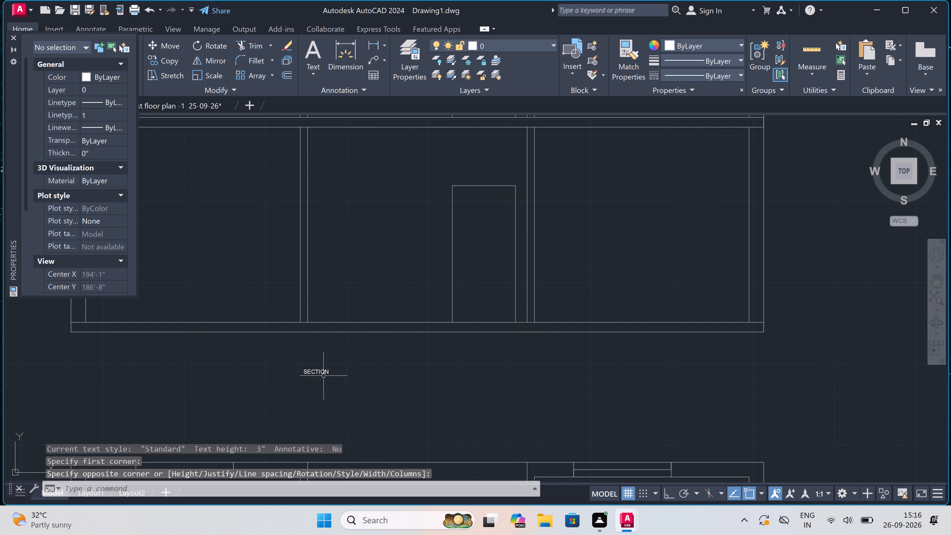
Extend the title beneath the east section so that it reads "SECTION-A".
scroll(311, 371, "up", 2)
triple_click(311, 371)
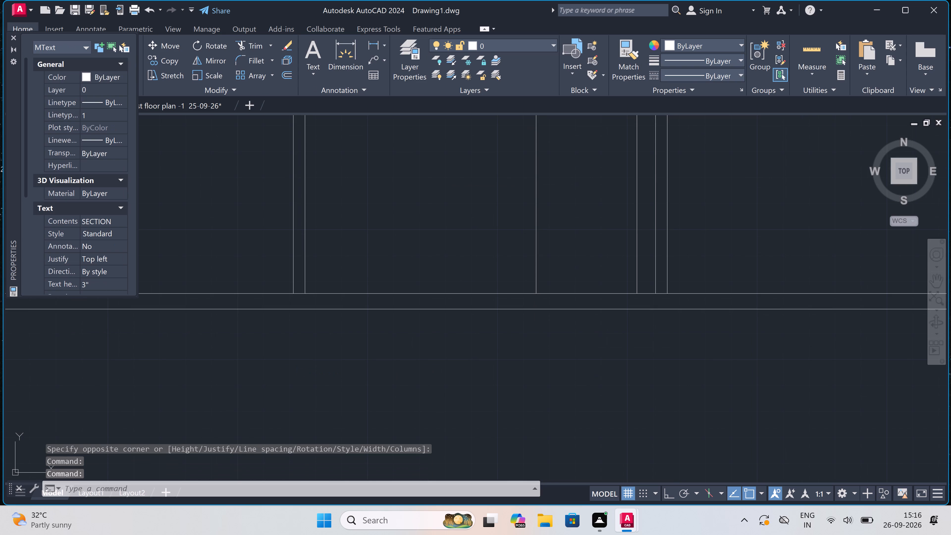
left_click(348, 372)
key("minus")
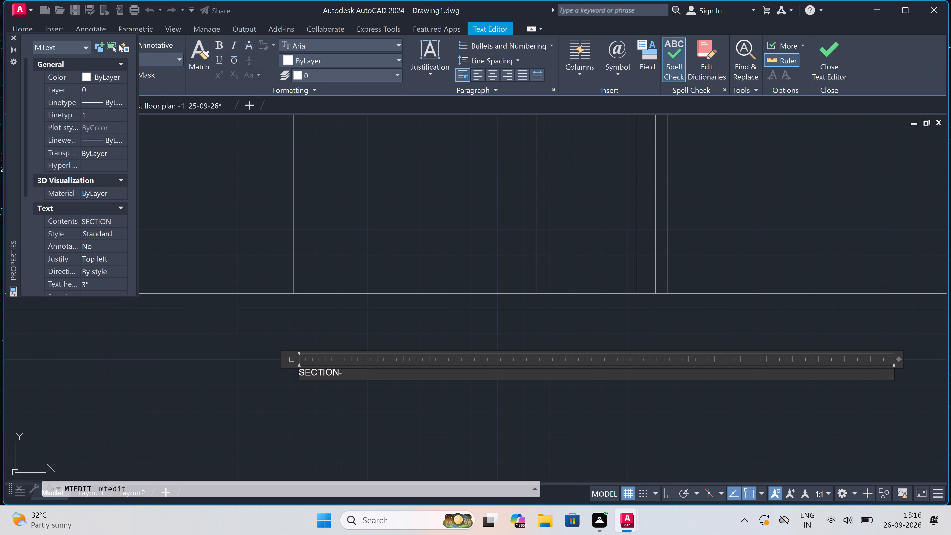
key("a")
left_click(353, 398)
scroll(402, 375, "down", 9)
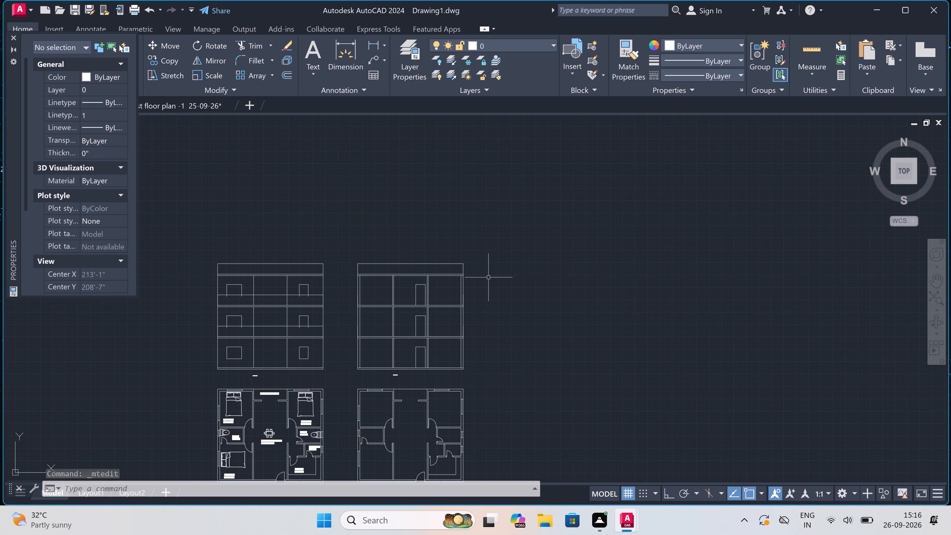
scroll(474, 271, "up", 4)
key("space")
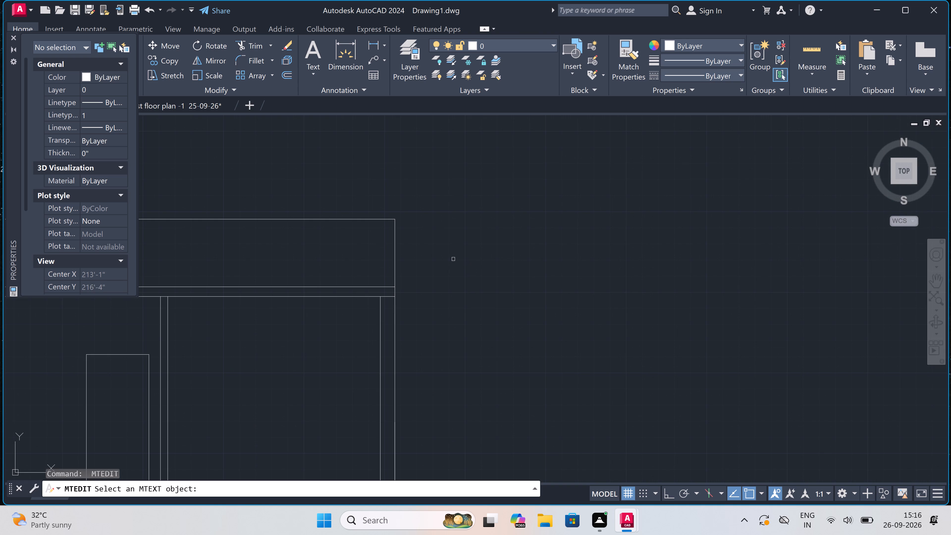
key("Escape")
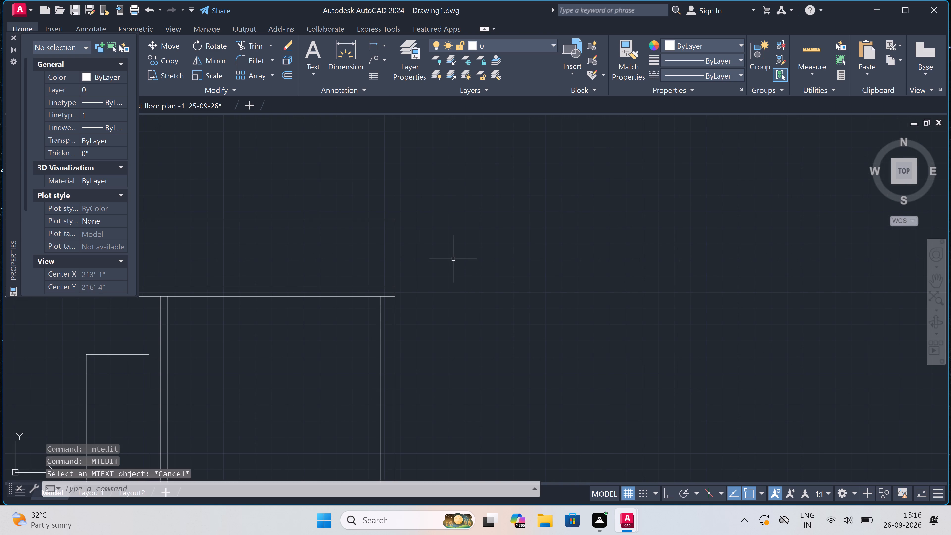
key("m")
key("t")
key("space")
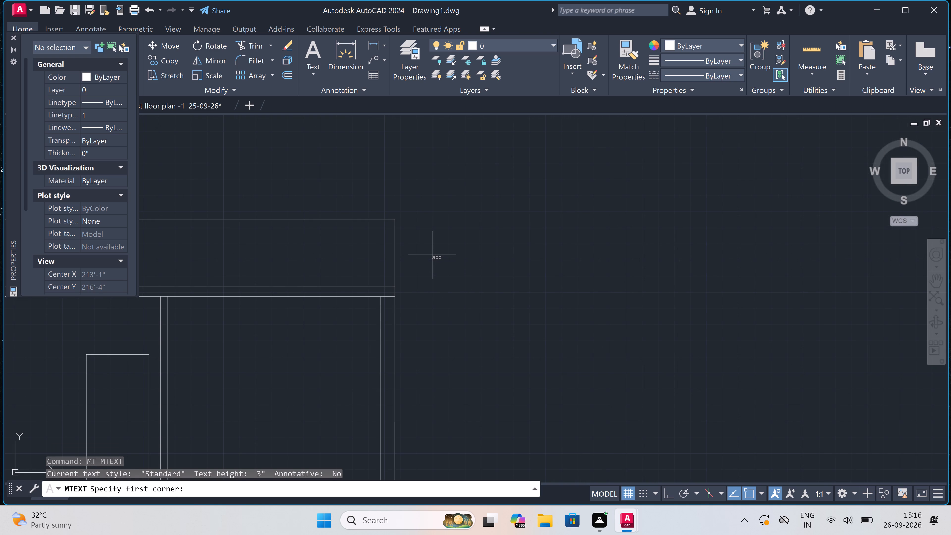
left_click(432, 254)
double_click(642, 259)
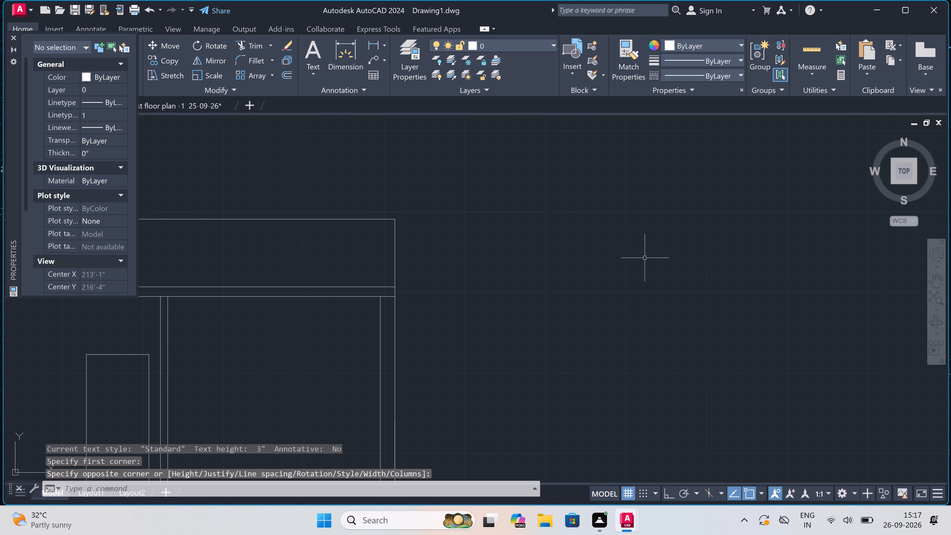
Add the multiline text label "PARAPET WALL-3'6"" beside the parapet at the section's east side.
key("space")
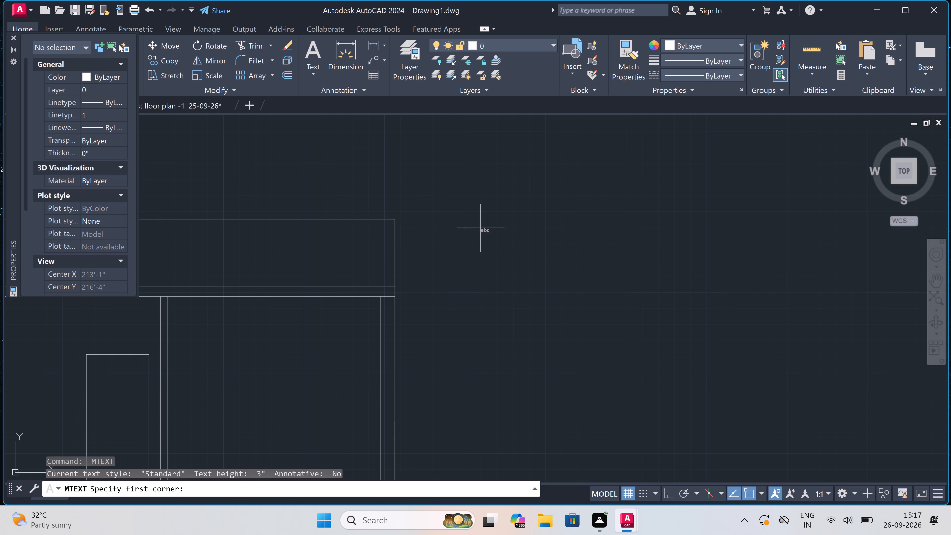
left_click(449, 245)
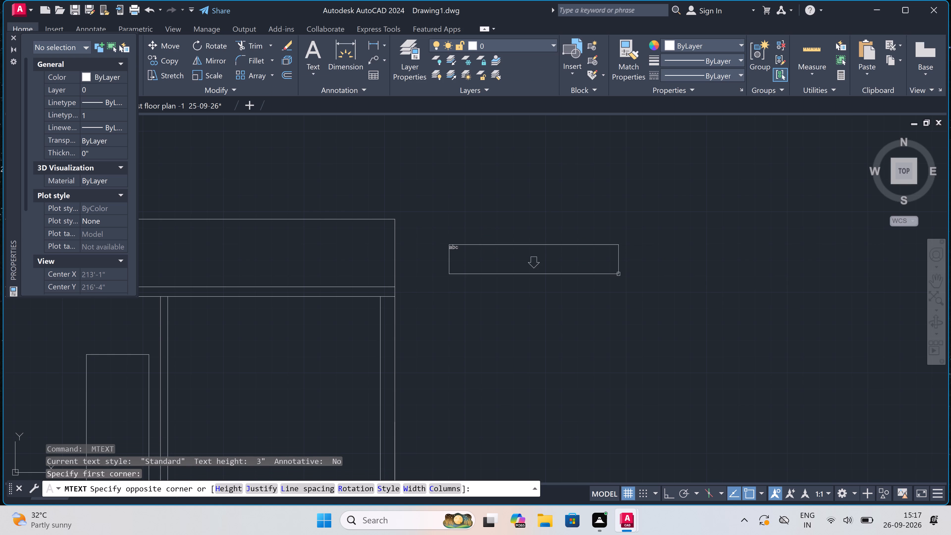
double_click(640, 269)
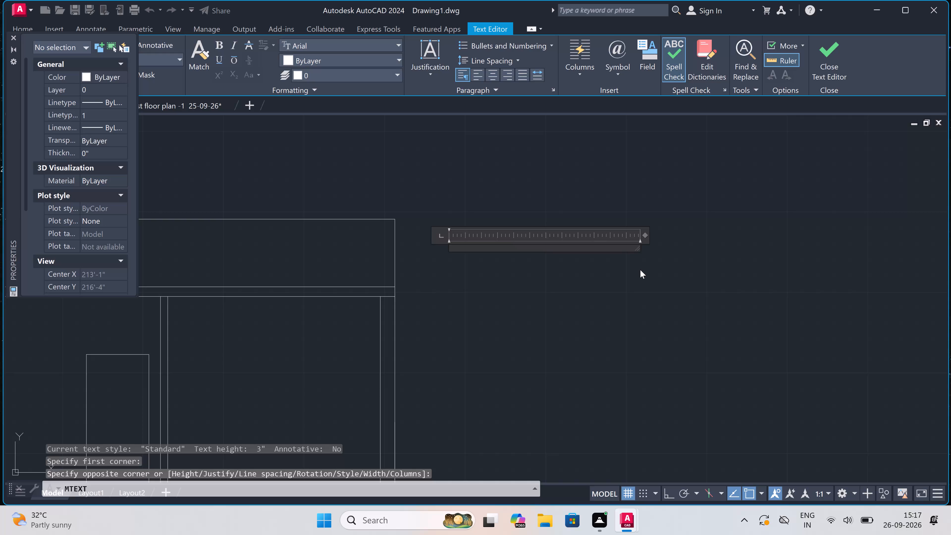
type("PARAPET")
key("space")
type("WA")
type("LL")
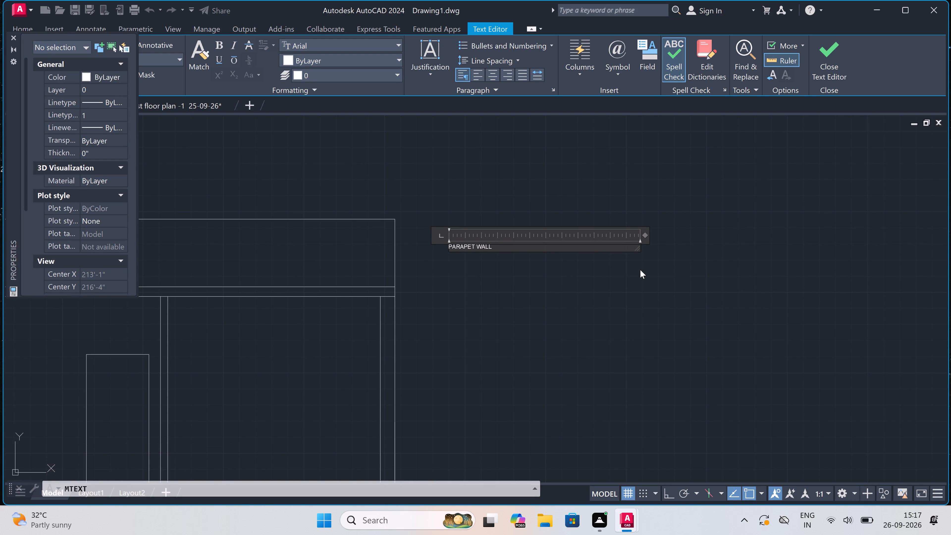
key("minus")
key("3")
key("apostrophe")
type("6\"")
left_click(491, 296)
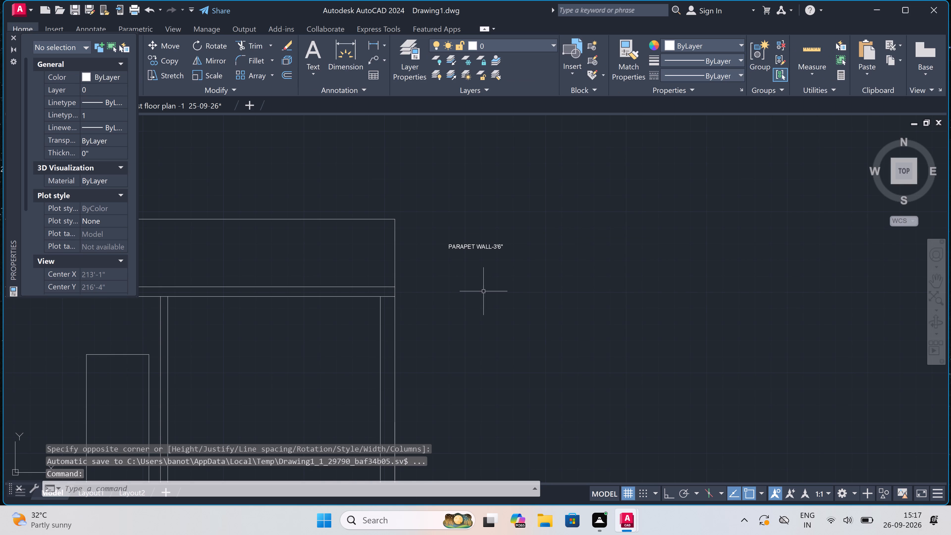
Add the multiline text label "SLAB-6"" beside the section's roof slab, below the parapet label.
key("space")
left_click_drag(447, 291, 449, 291)
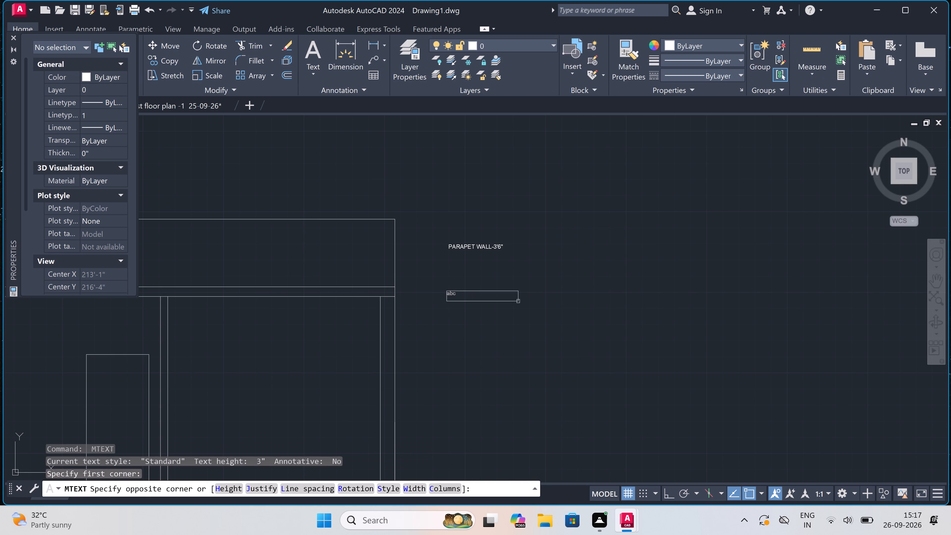
left_click(534, 306)
scroll(399, 307, "up", 1)
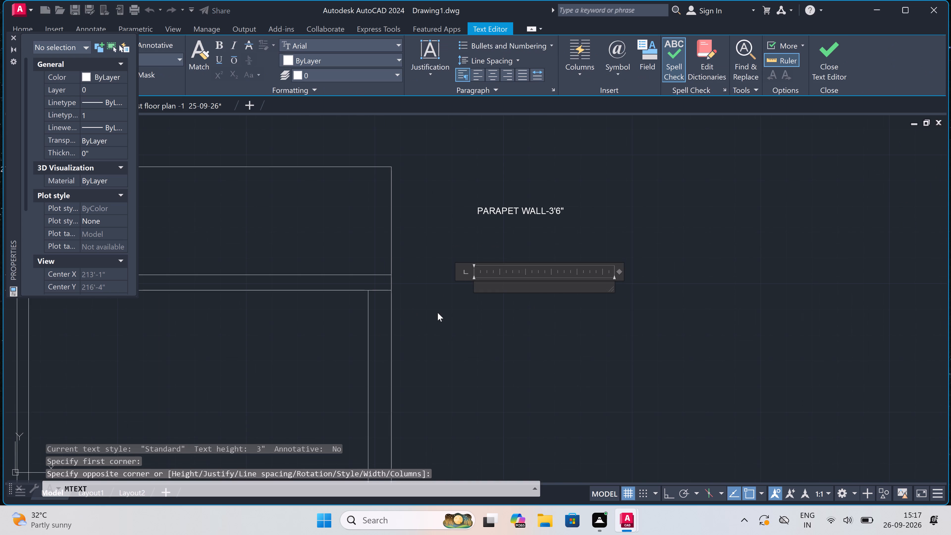
type("SLAB-")
key("6")
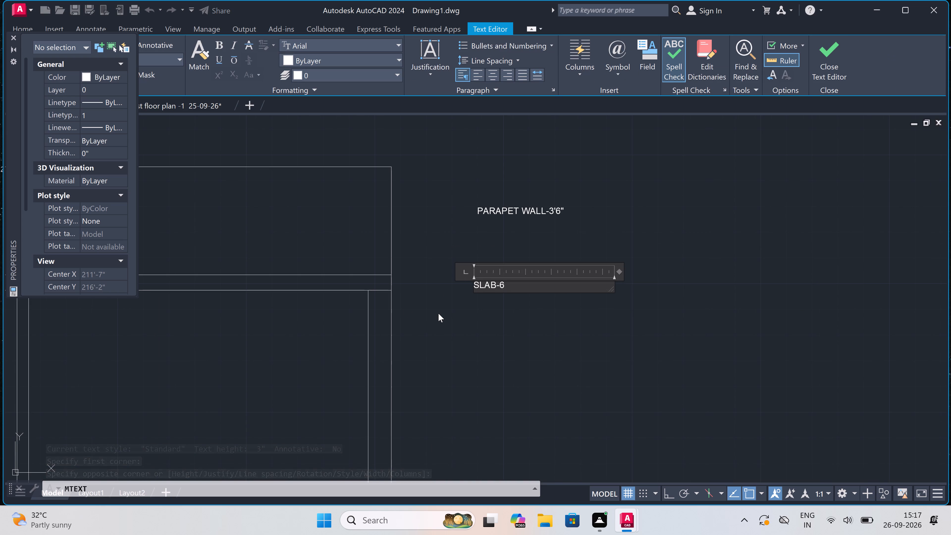
key("shift+quotedbl")
left_click(492, 320)
Add the multiline text label "BRICK WALL-10'" beside the top storey's east wall, below the roof slab label.
scroll(495, 318, "down", 3)
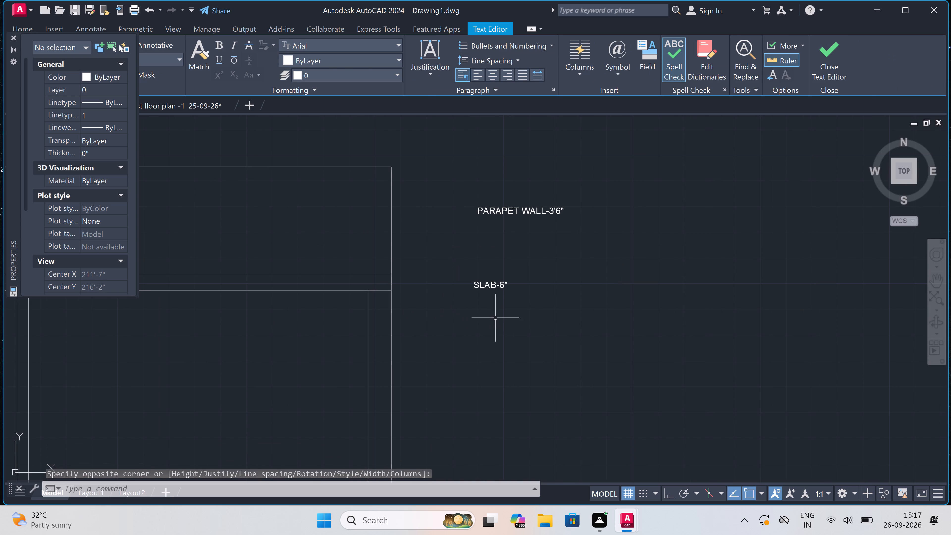
scroll(495, 318, "down", 2)
scroll(493, 348, "up", 2)
key("space")
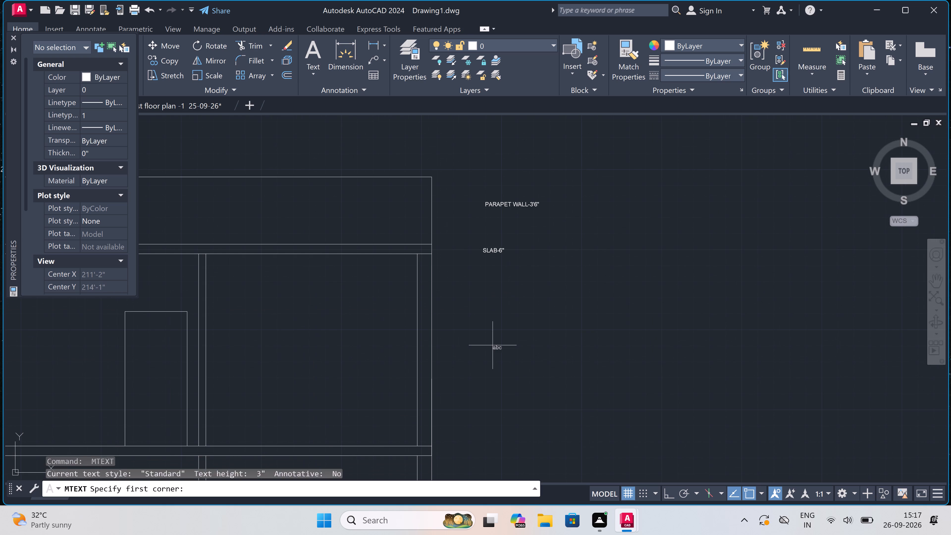
left_click(491, 343)
left_click(623, 365)
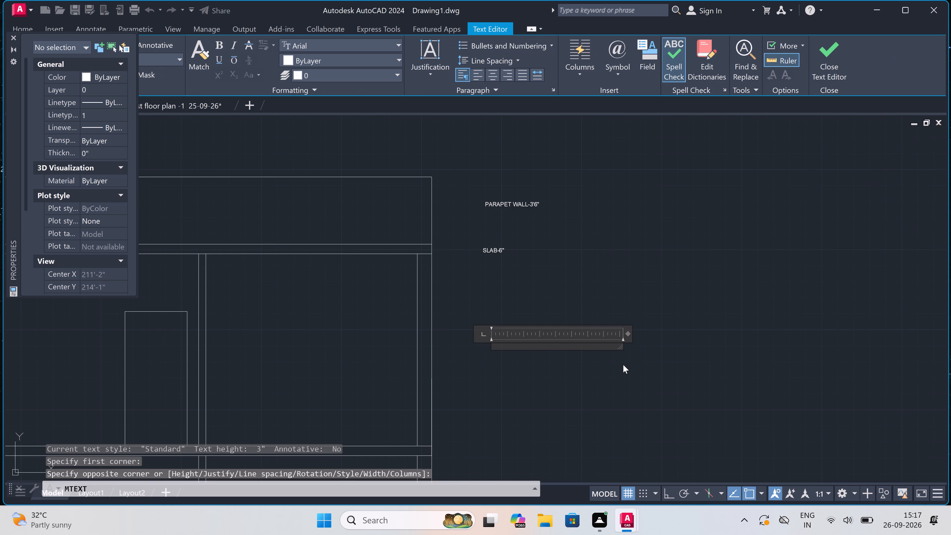
type("BRICK WALL-")
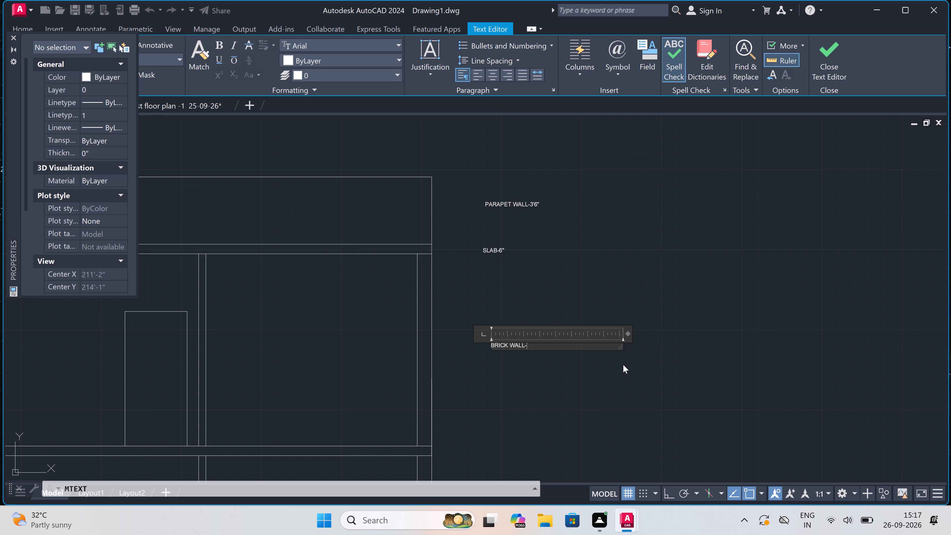
type("10'")
left_click(498, 403)
Add the multiline text label "SLAB-6"" beside the bottom floor slab at the section's east side.
scroll(540, 346, "down", 6)
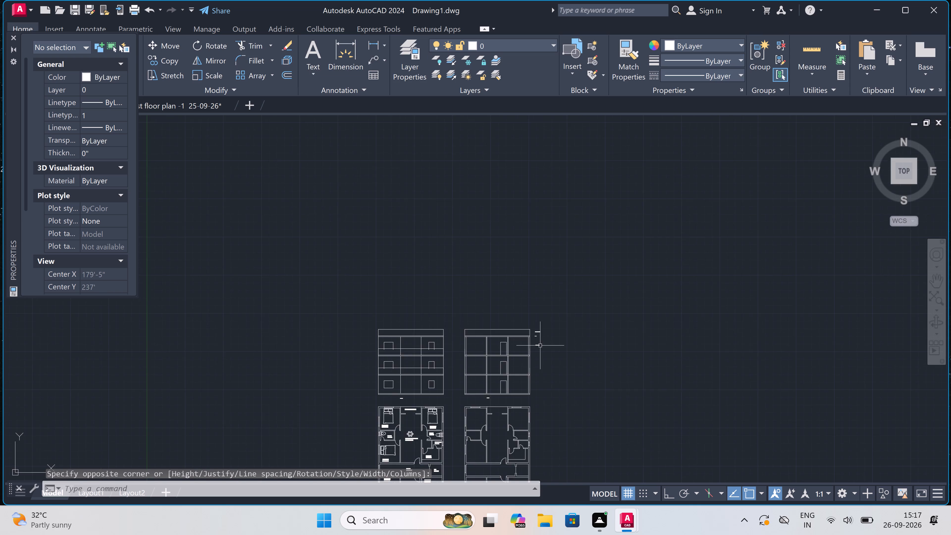
scroll(540, 346, "down", 2)
scroll(546, 370, "up", 6)
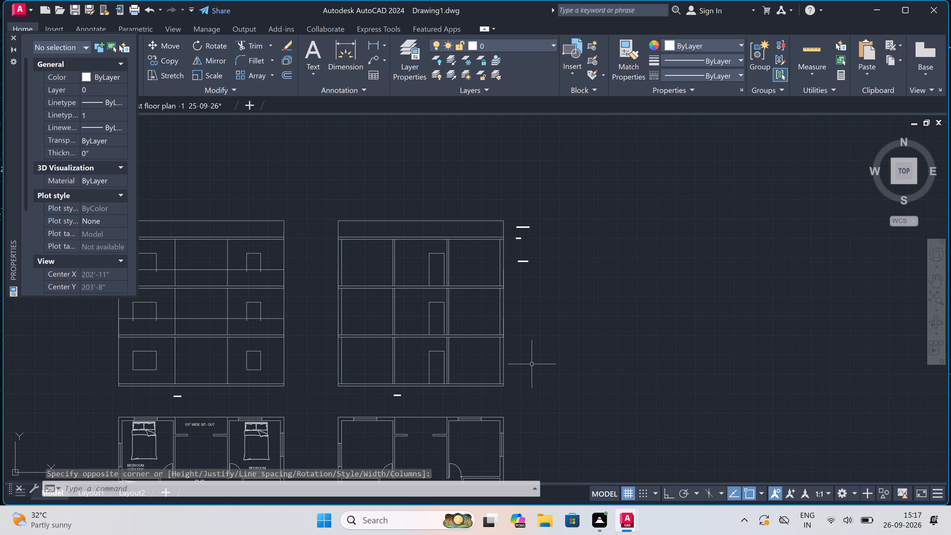
key("space")
scroll(518, 387, "up", 5)
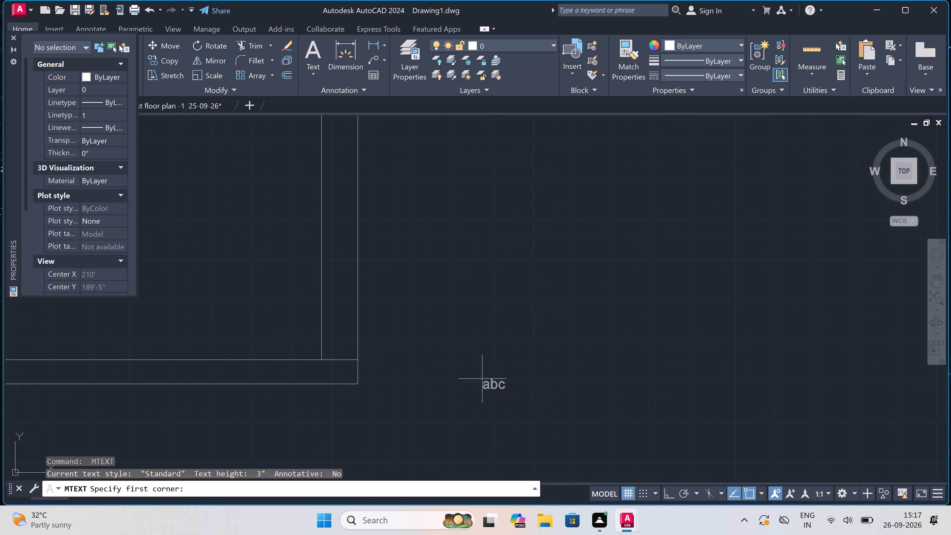
left_click_drag(477, 376, 491, 377)
left_click(621, 383)
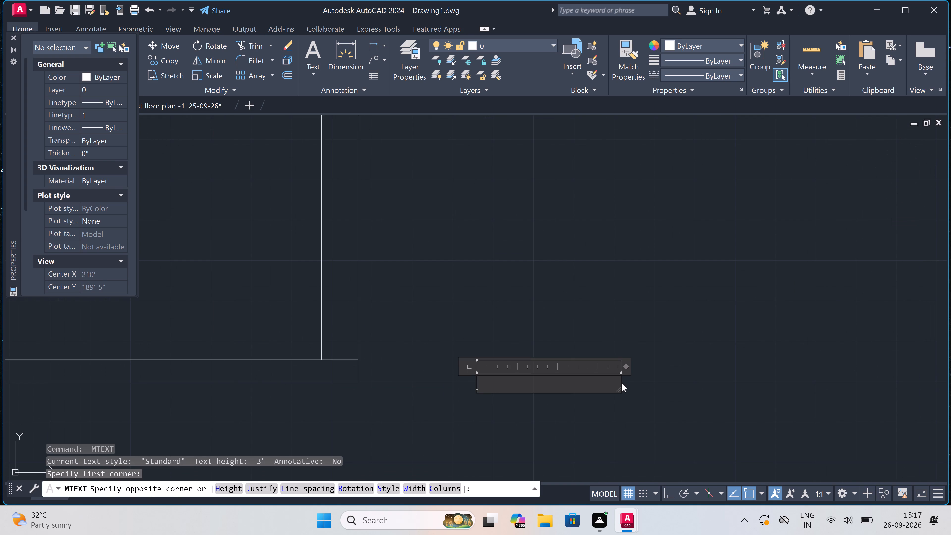
key("s")
key("l")
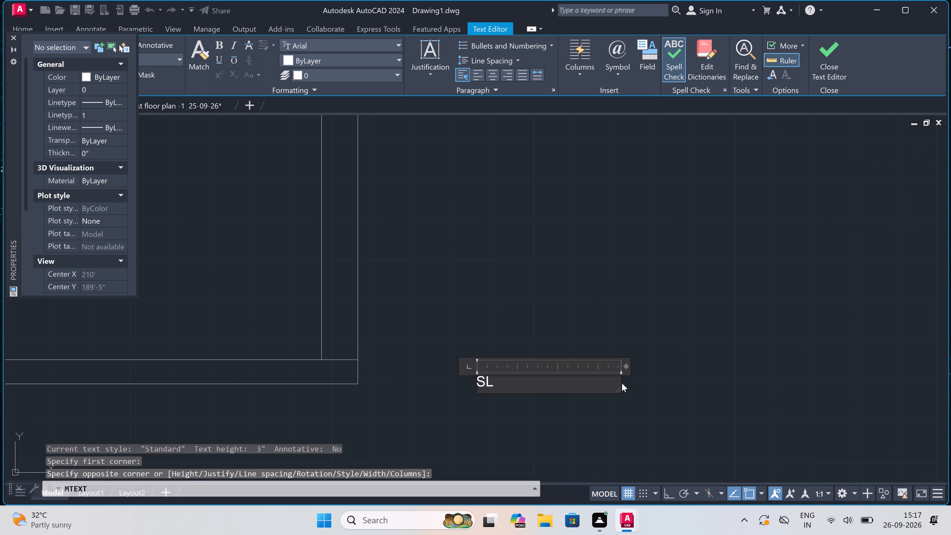
type("AB")
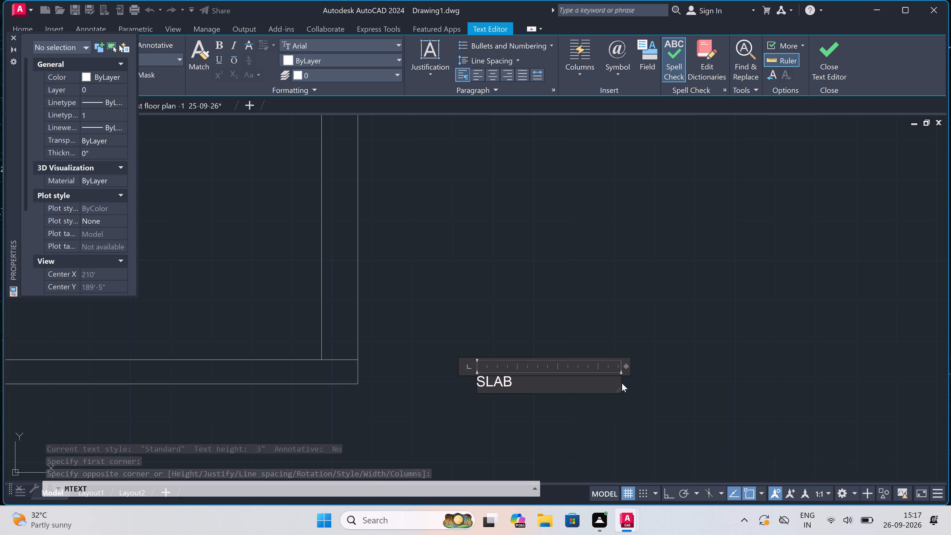
key("minus")
key("6")
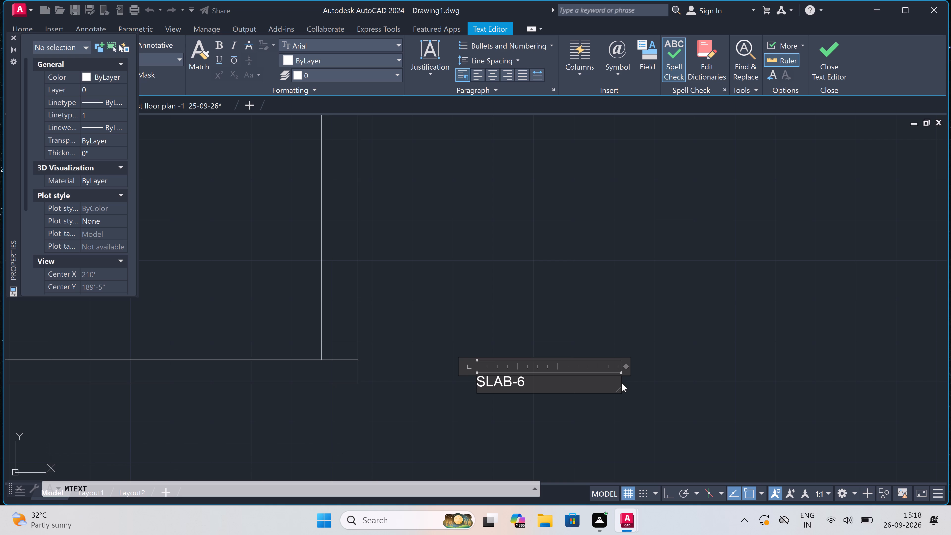
key("shift+quotedbl")
left_click(530, 329)
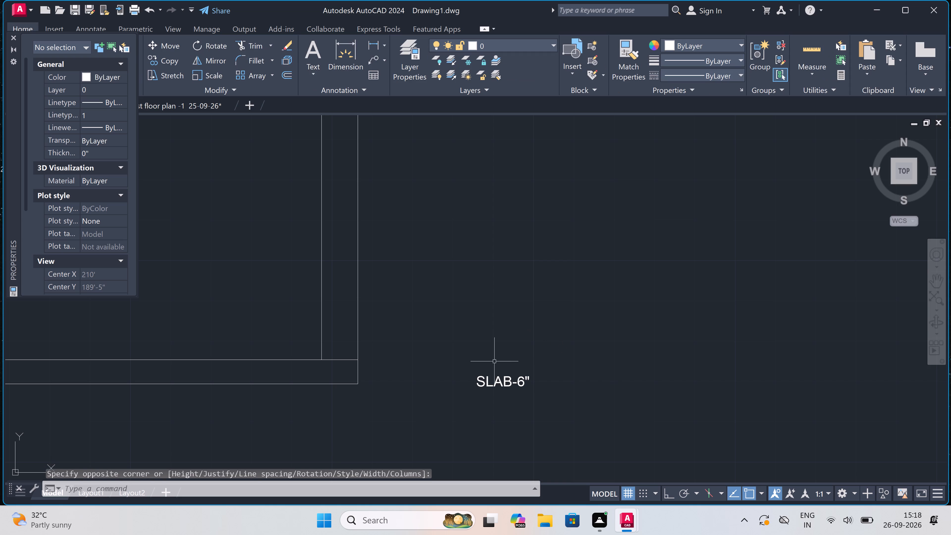
Set the text height of the section's four parapet, slab and brick wall labels to 7".
scroll(495, 361, "down", 3)
scroll(501, 331, "down", 2)
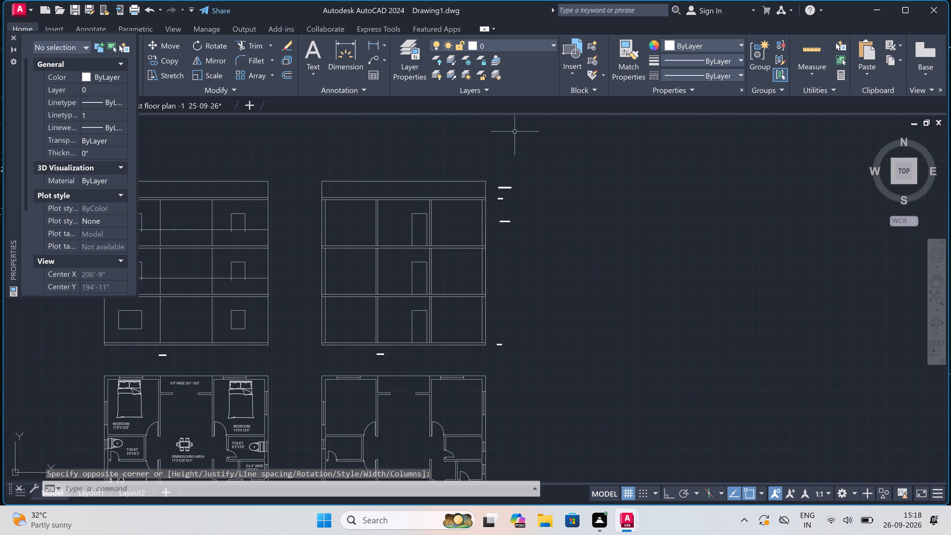
double_click(536, 151)
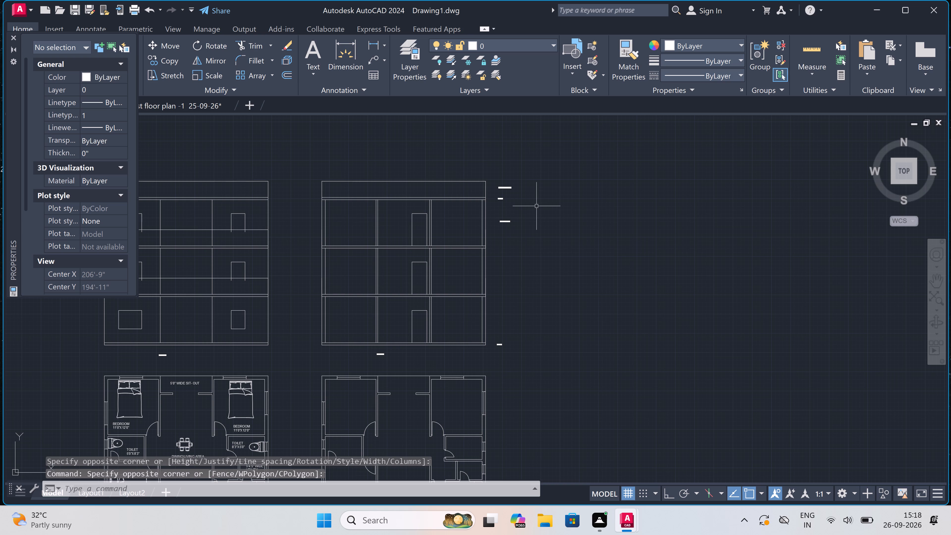
left_click(534, 161)
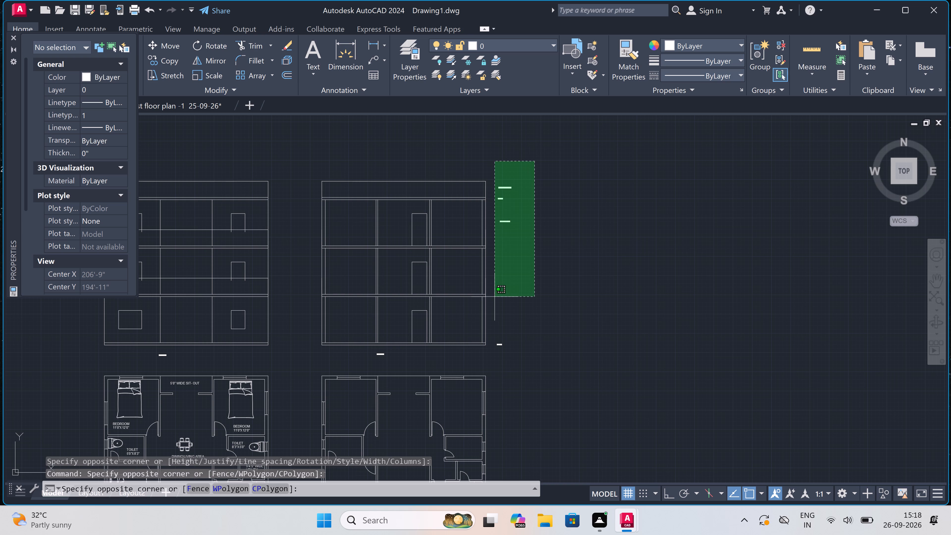
double_click(502, 353)
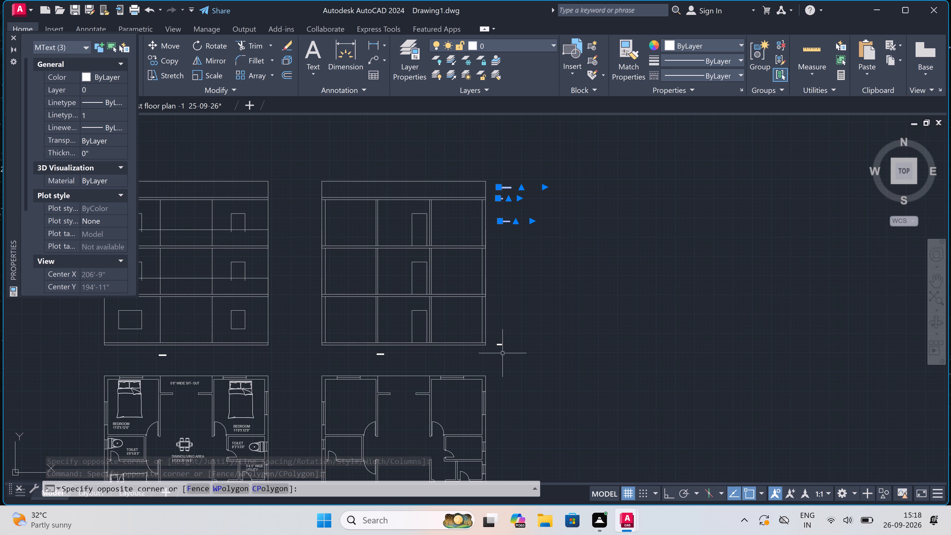
double_click(501, 348)
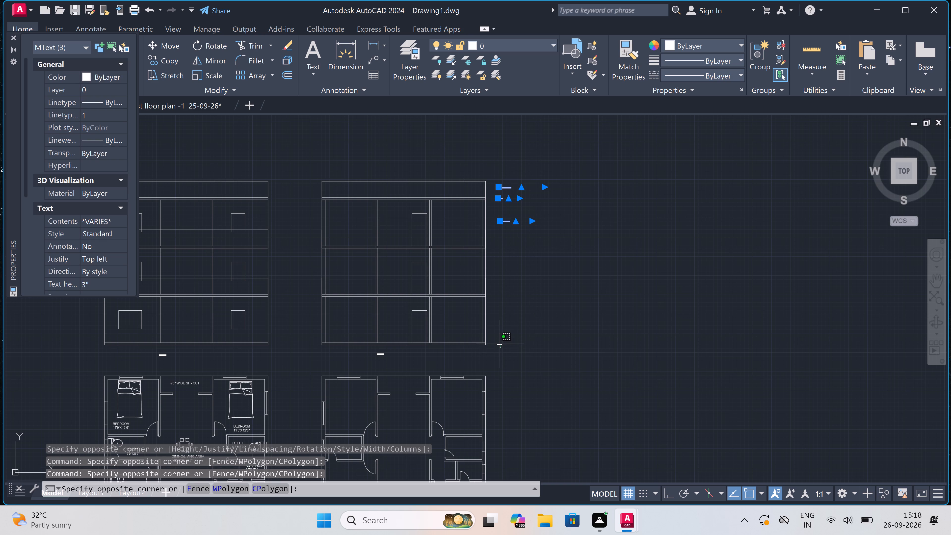
left_click(500, 344)
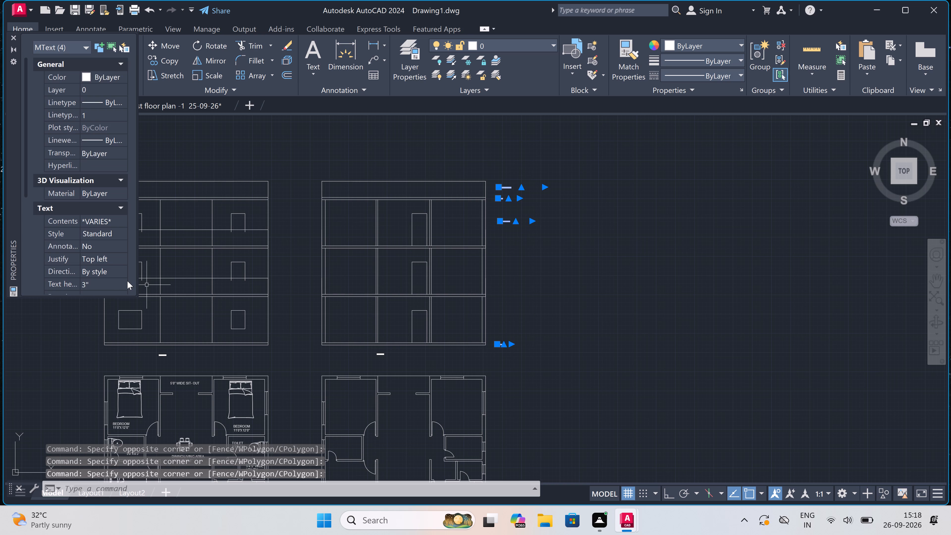
double_click(127, 281)
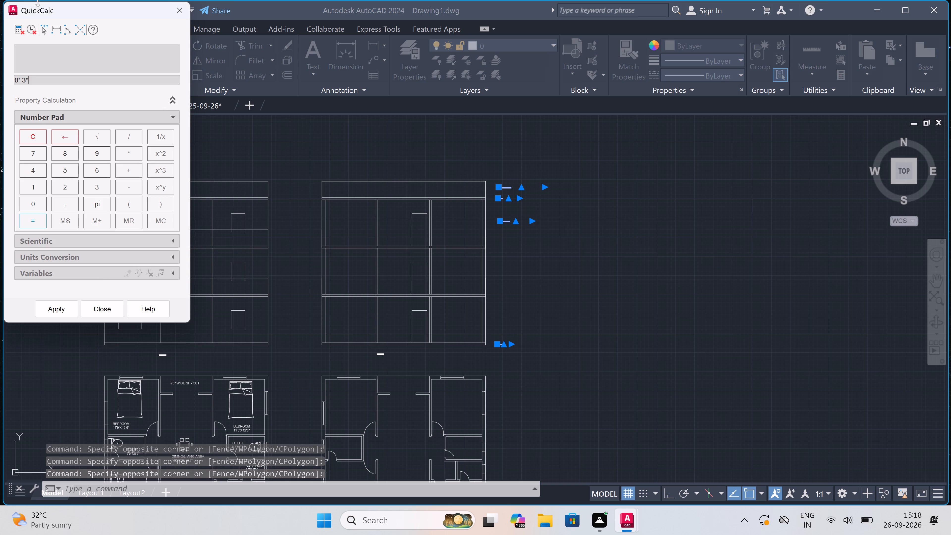
double_click(174, 14)
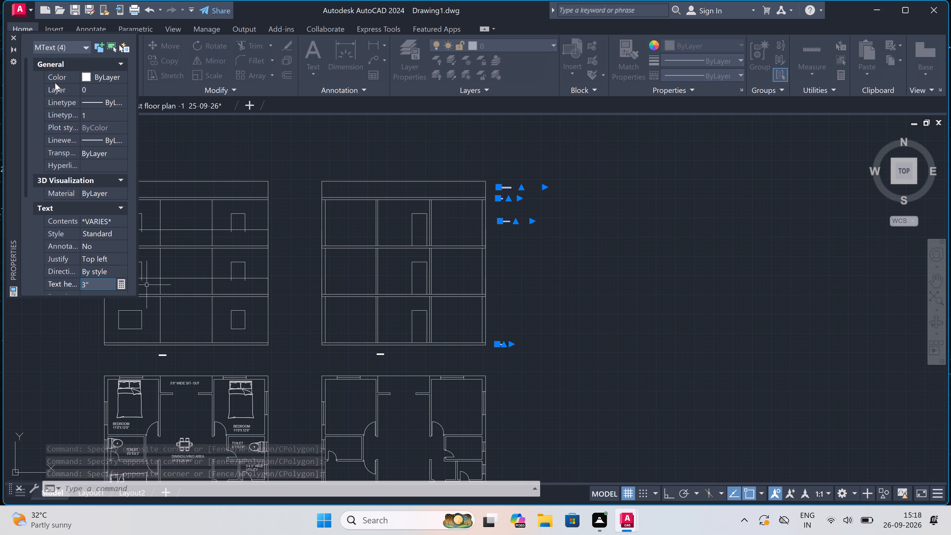
double_click(92, 285)
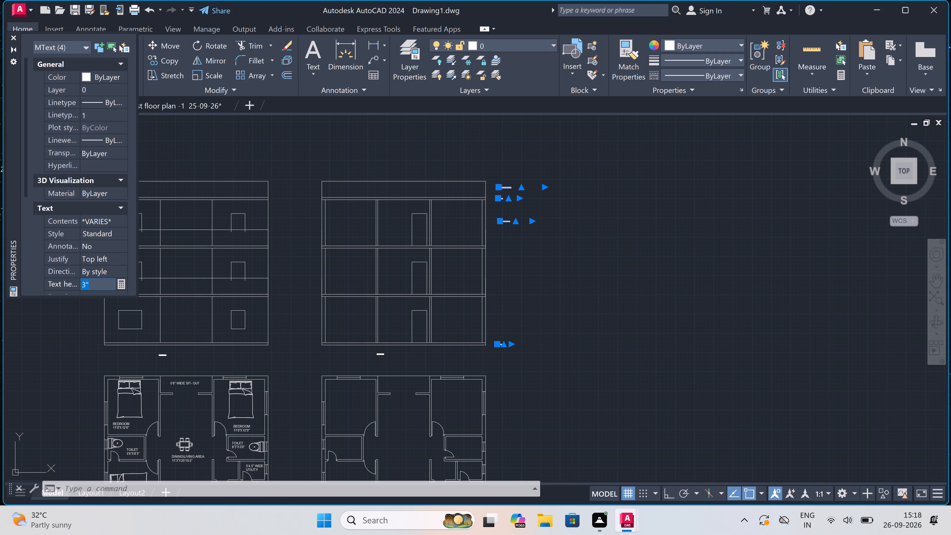
key("BackSpace")
type("7\"")
left_click_drag(379, 132, 381, 134)
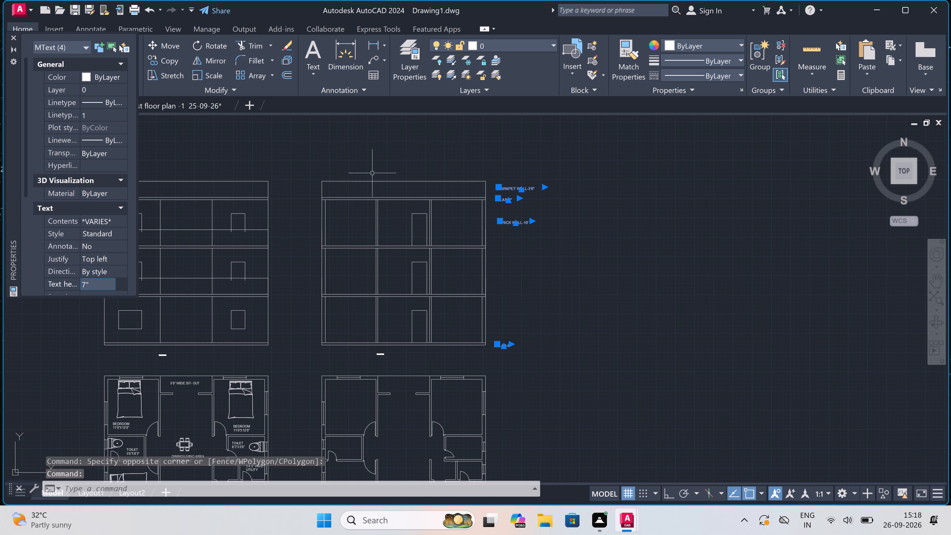
Set the text height of the four selected section labels to 8" and deselect them.
left_click(95, 284)
key("BackSpace")
key("BackSpace")
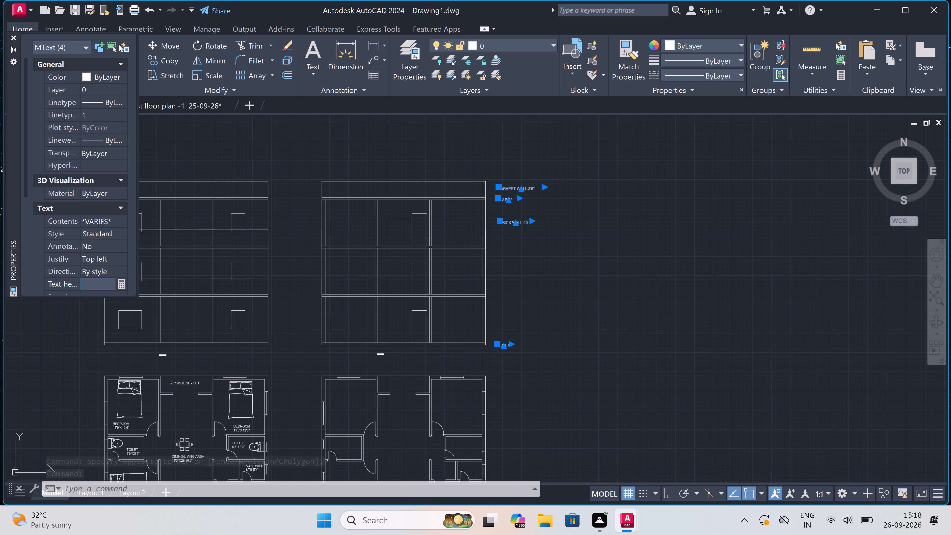
key("8")
key("shift+quotedbl")
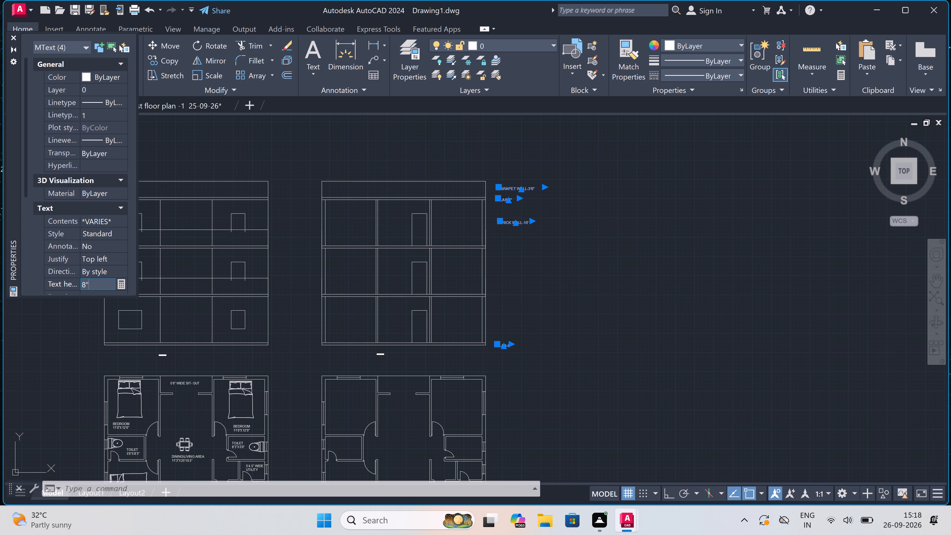
left_click(378, 160)
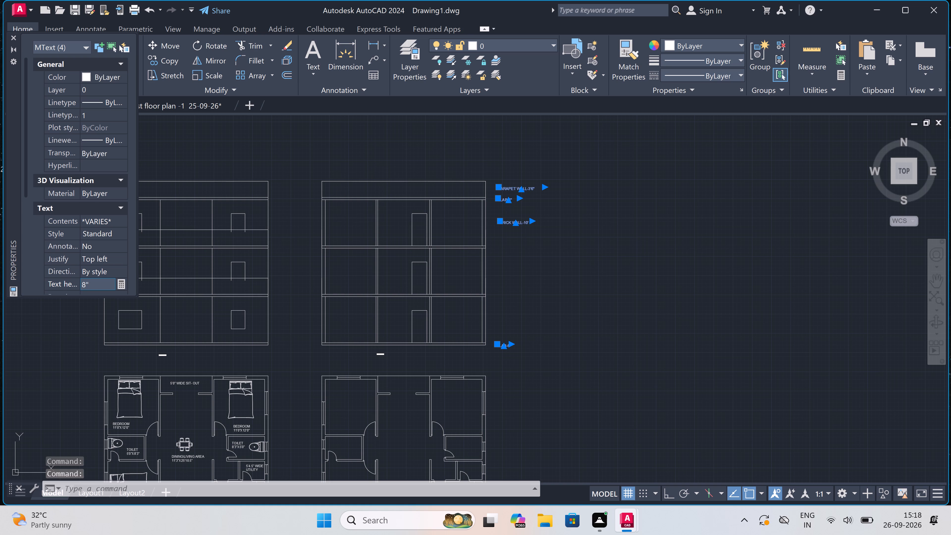
key("Escape")
Set the text height of the ELEVATION and SECTION-A titles to 1.5'.
scroll(524, 186, "down", 1)
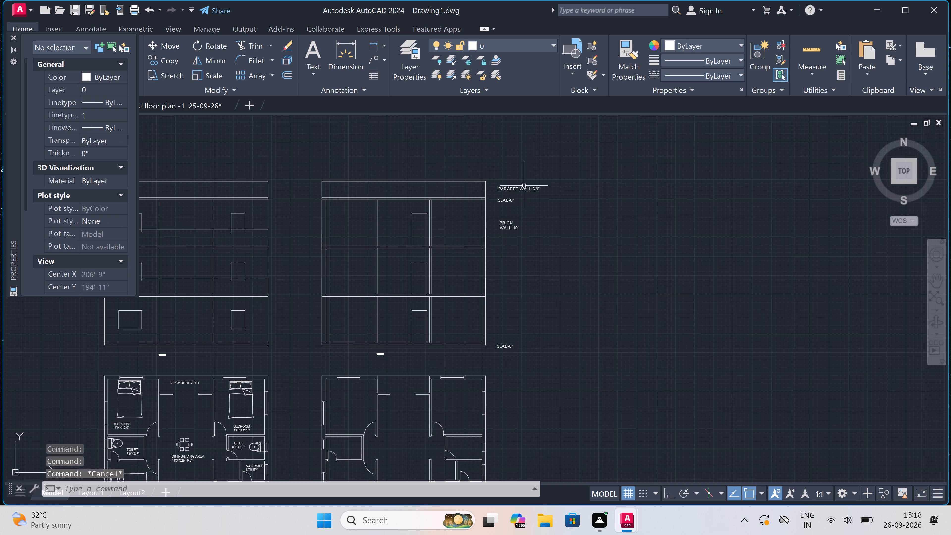
scroll(524, 186, "down", 1)
scroll(370, 238, "up", 3)
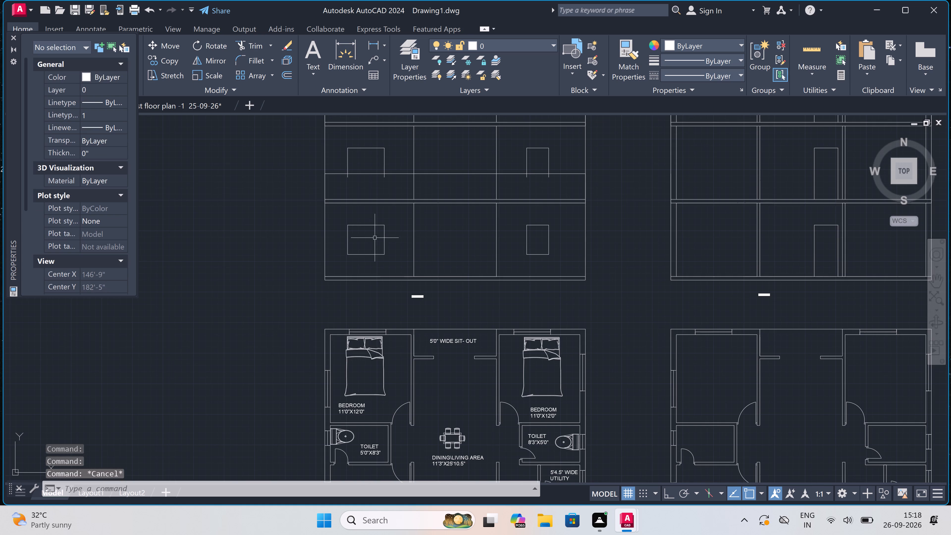
left_click(412, 297)
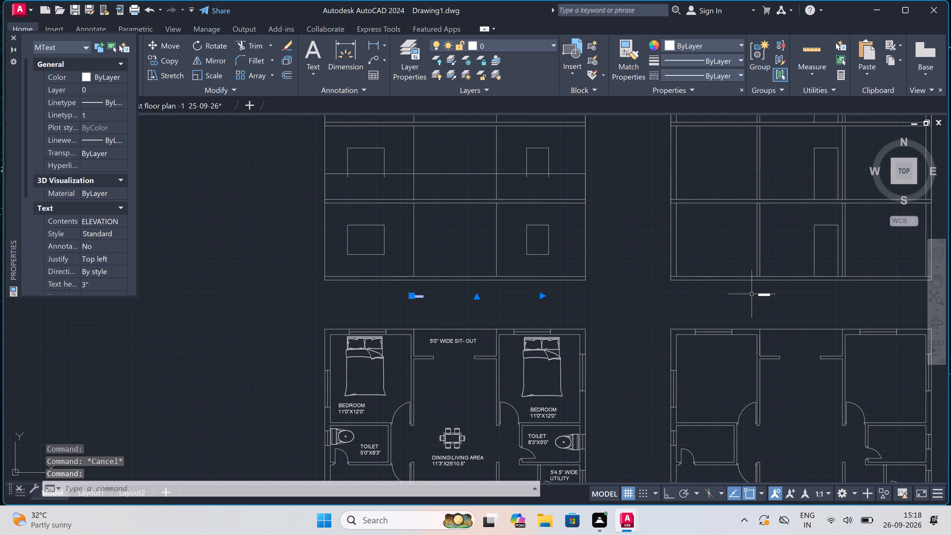
left_click(766, 294)
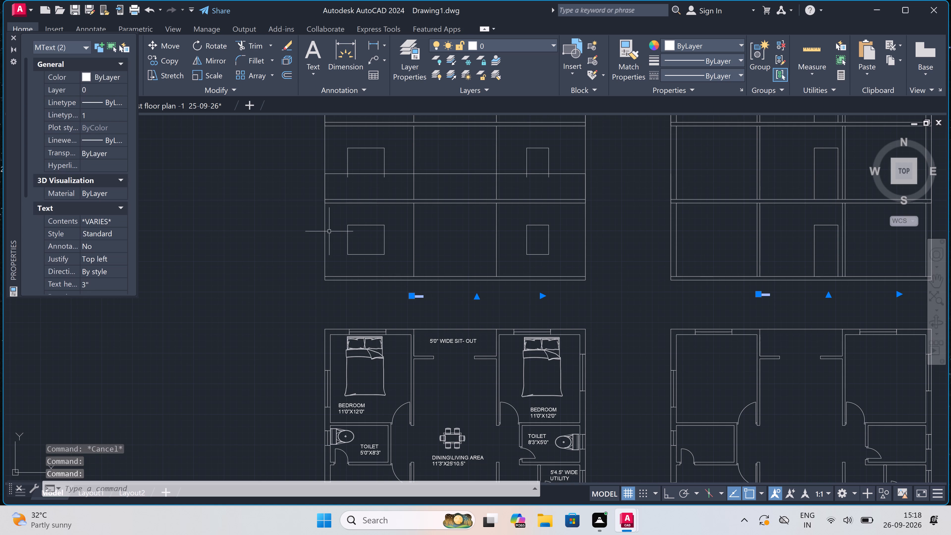
double_click(109, 283)
key("BackSpace")
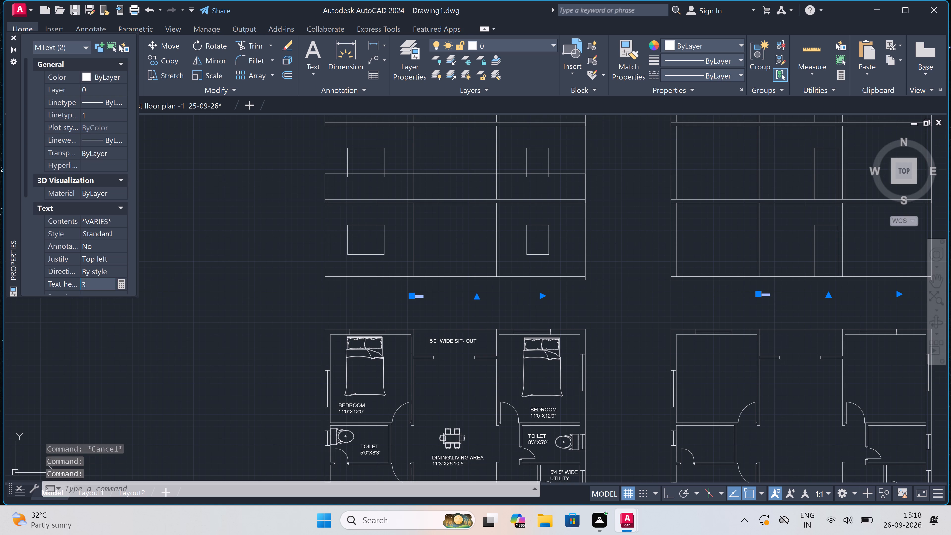
key("BackSpace")
key("BackSpace")
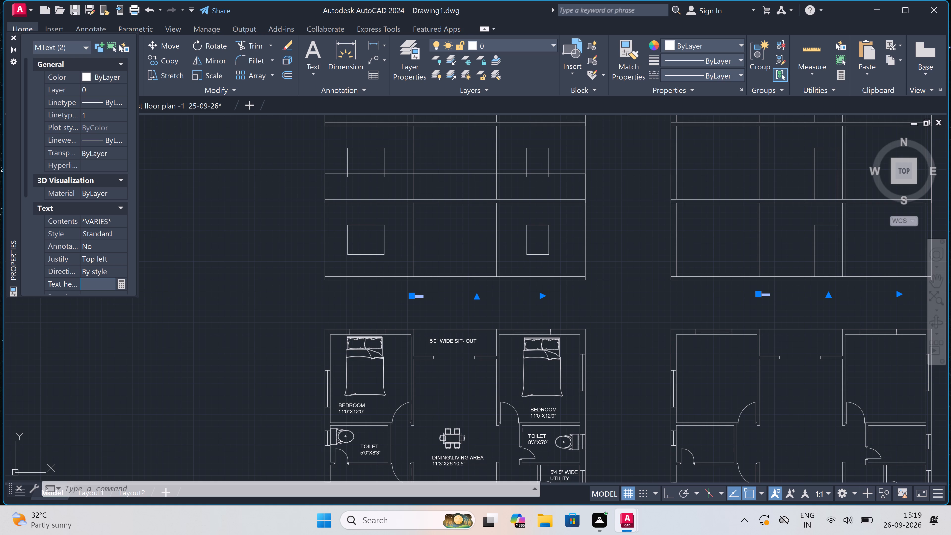
type("1.5")
key("apostrophe")
left_click(297, 277)
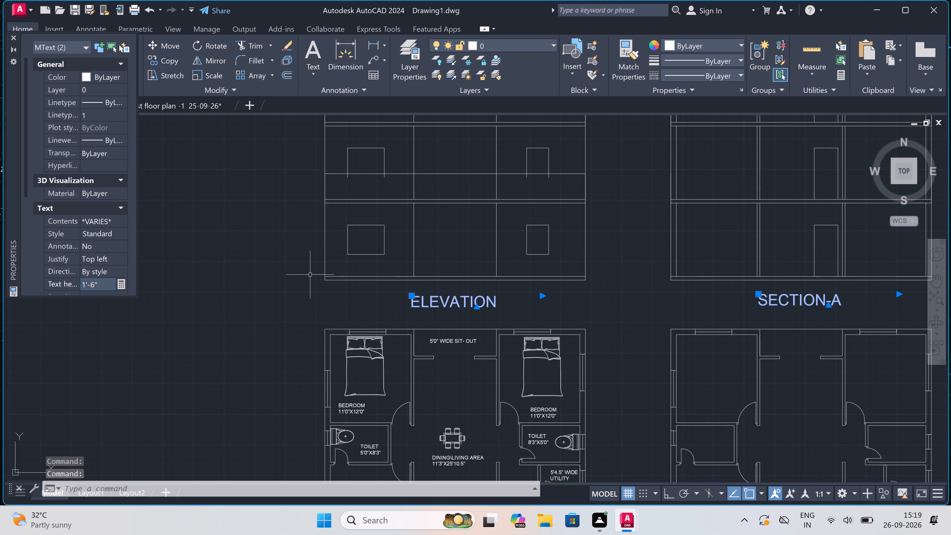
key("Escape")
Draw a line 3' east from the elevation's bottom-east corner, continuing vertically to just above the parapet top with ortho on.
scroll(513, 290, "down", 3)
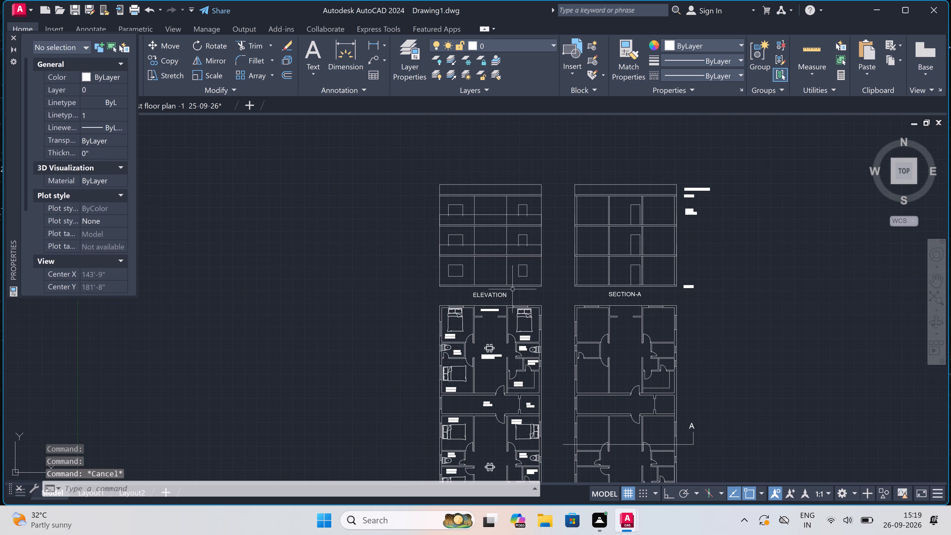
key("l")
key("space")
scroll(558, 278, "up", 2)
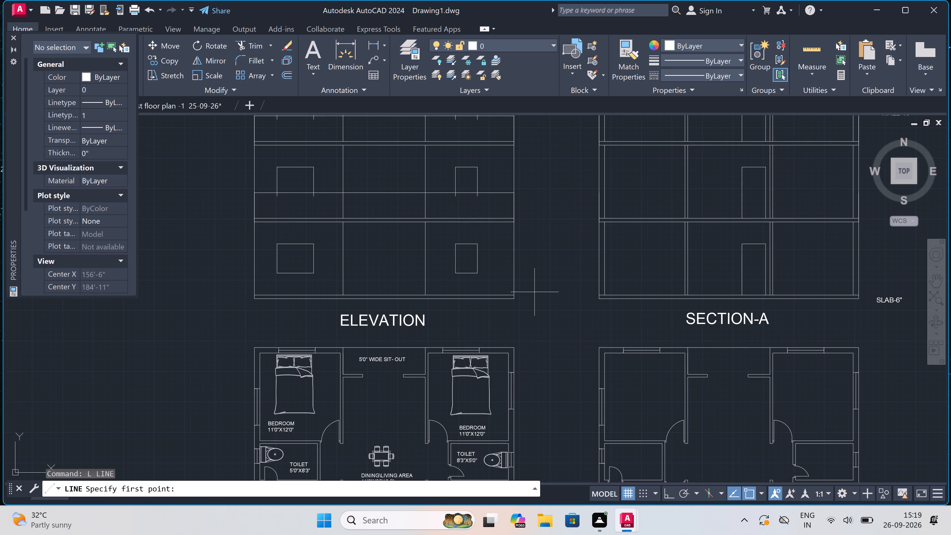
left_click(514, 299)
type("3'")
key("space")
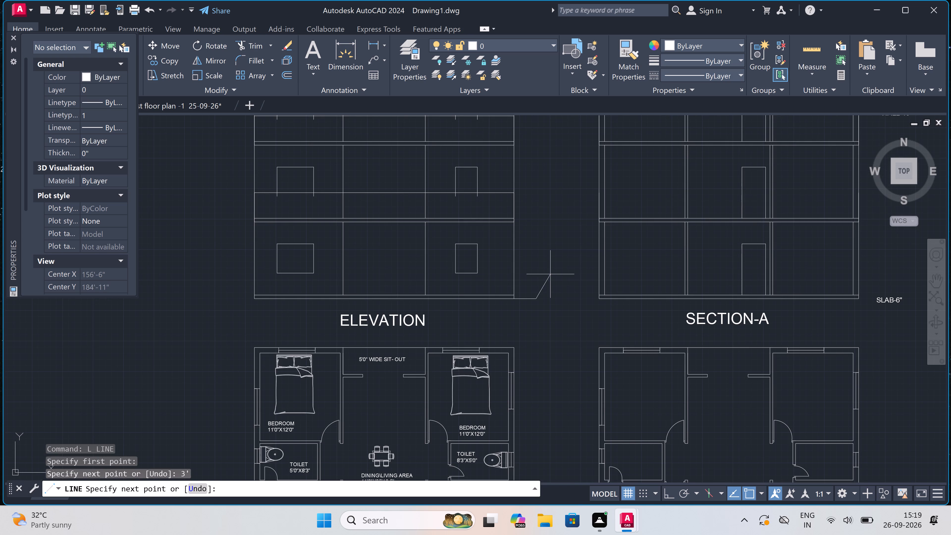
scroll(550, 266, "down", 2)
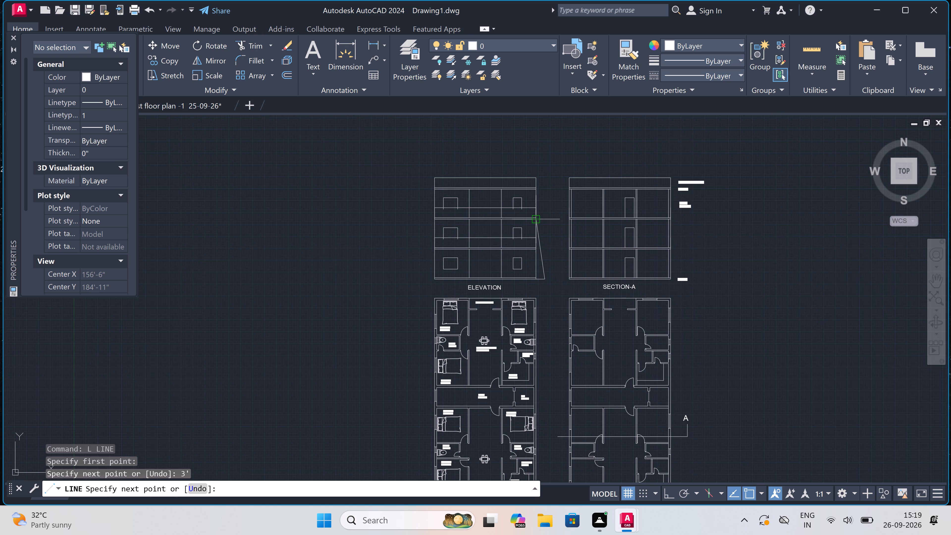
key("F8")
scroll(543, 156, "up", 2)
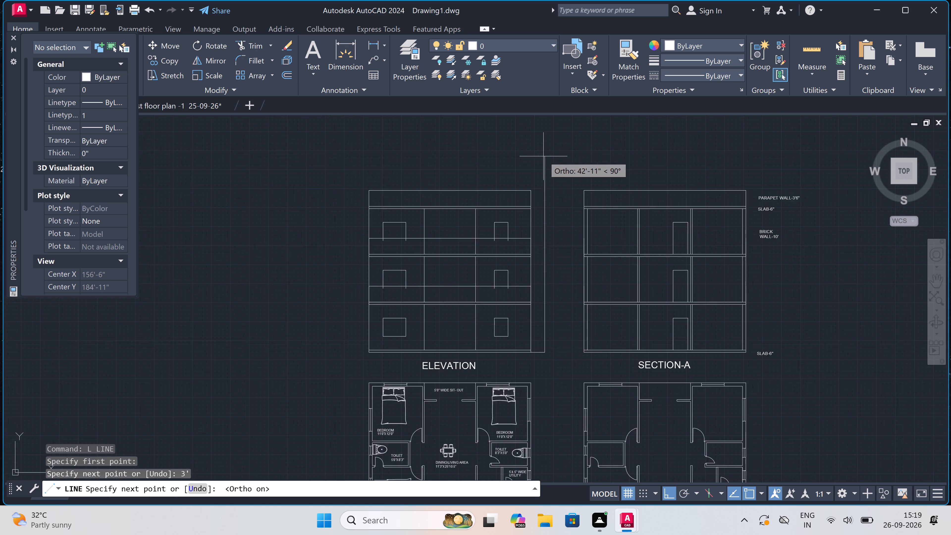
left_click(542, 194)
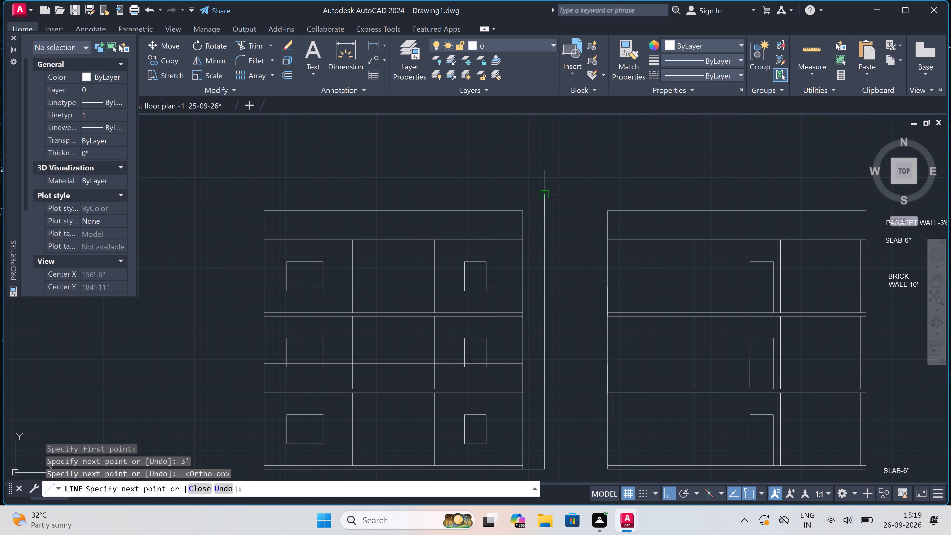
key("Escape")
Draw a line 3' west from the elevation's bottom-west corner, continuing vertically about 36' to just above the parapet top.
scroll(542, 194, "down", 3)
scroll(459, 263, "up", 3)
key("space")
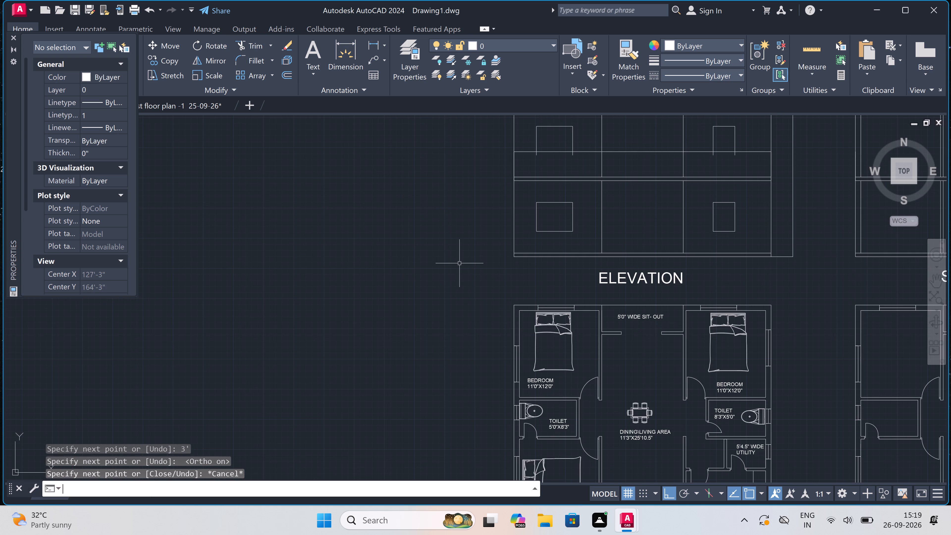
scroll(490, 252, "up", 2)
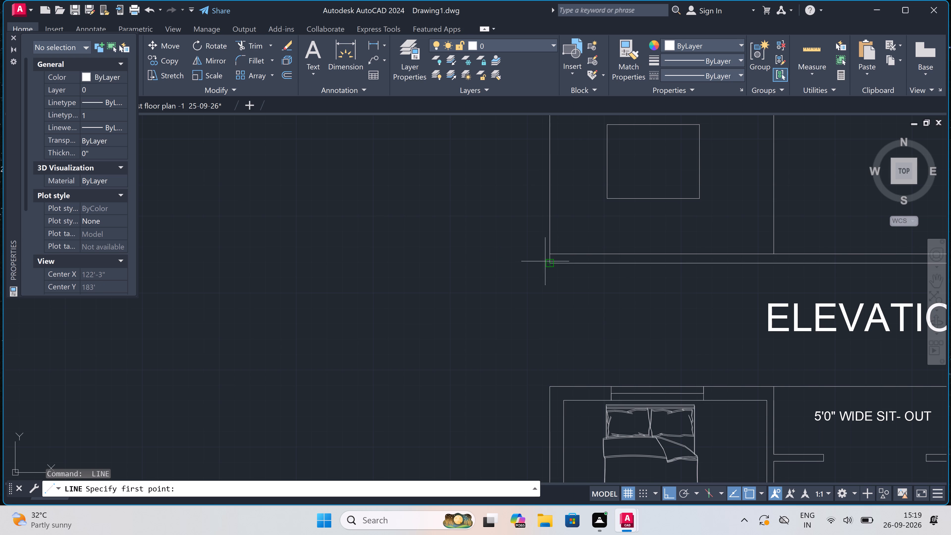
left_click(547, 261)
type("3'")
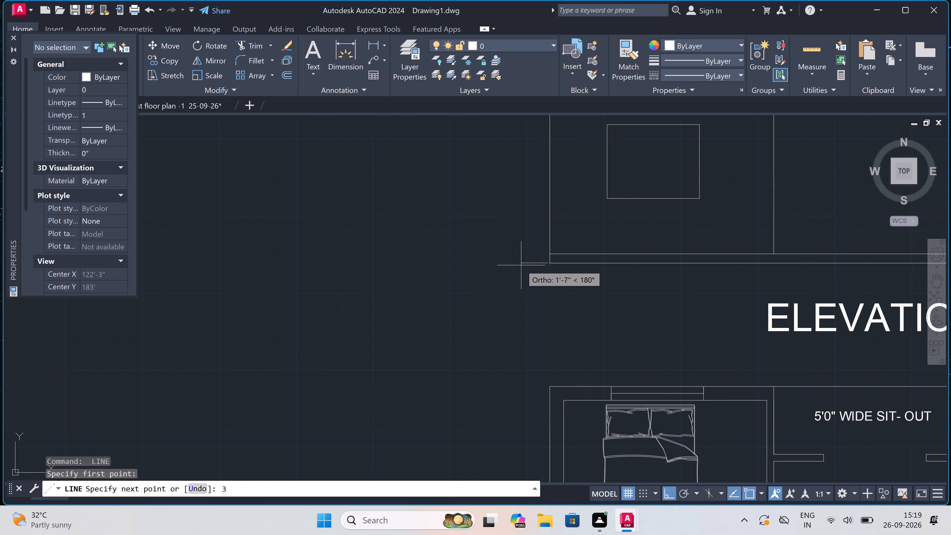
key("space")
scroll(526, 270, "down", 3)
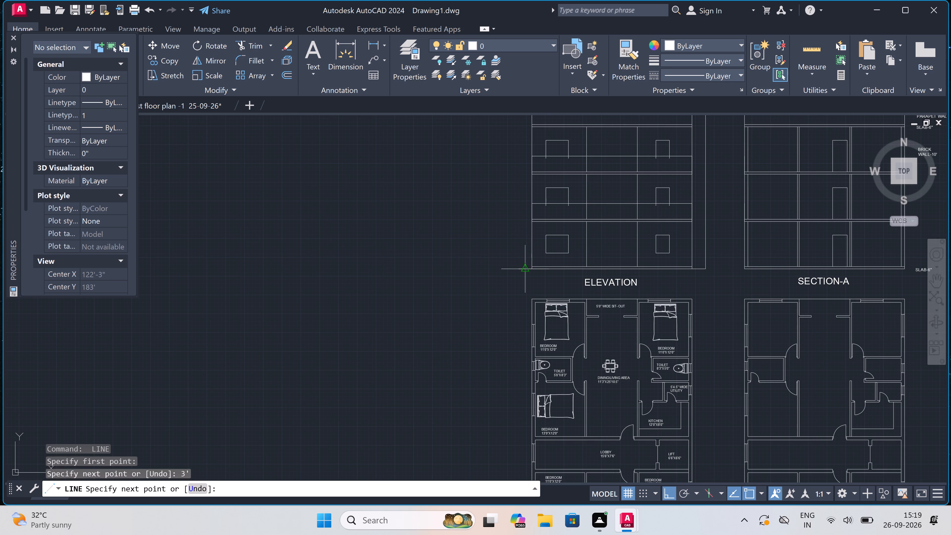
scroll(524, 234, "down", 2)
scroll(522, 187, "up", 3)
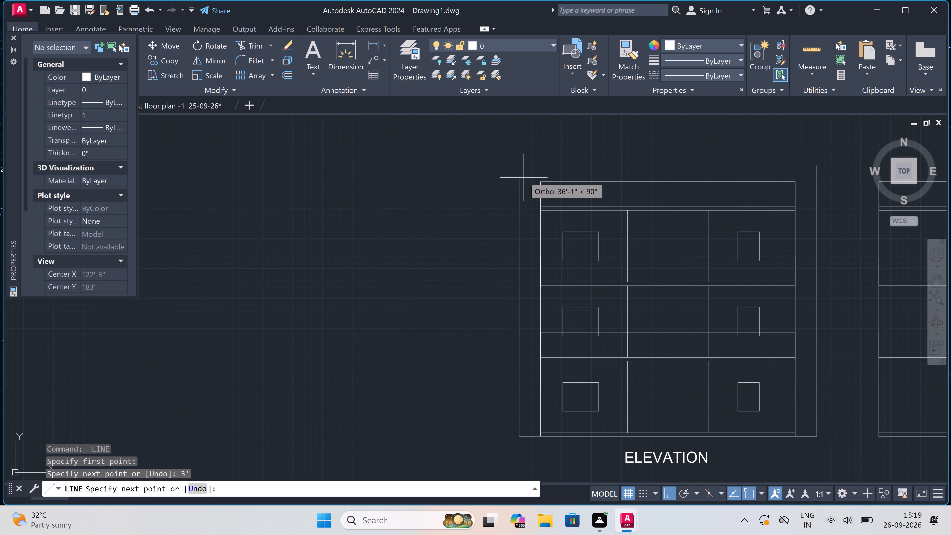
left_click(524, 176)
key("Escape")
Extend the elevation's parapet, slab and sill lines to the new side lines on both the west and east sides.
type("EX")
key("space")
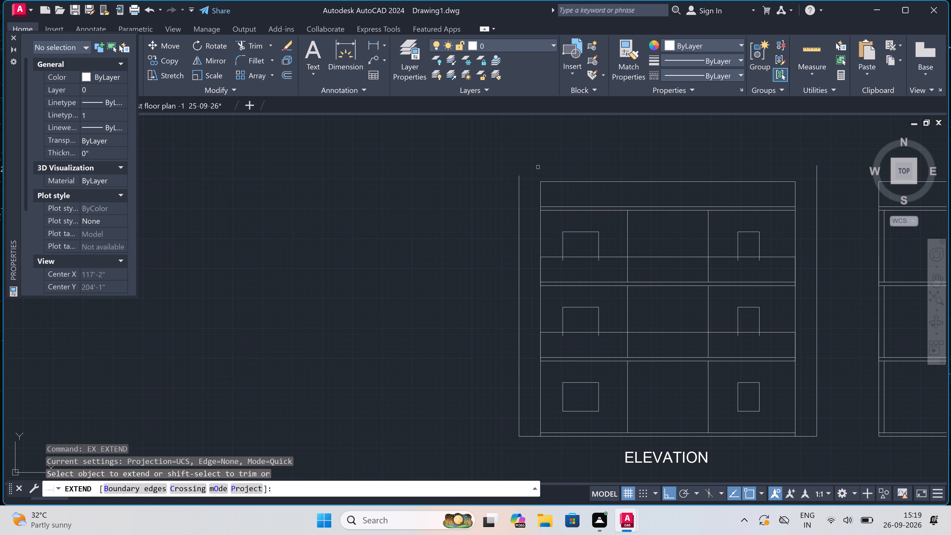
left_click(543, 170)
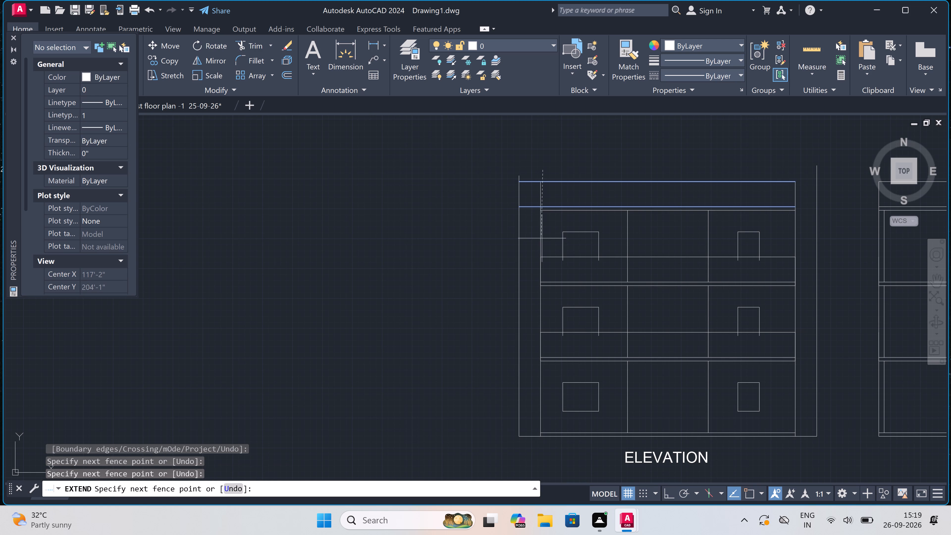
left_click(545, 377)
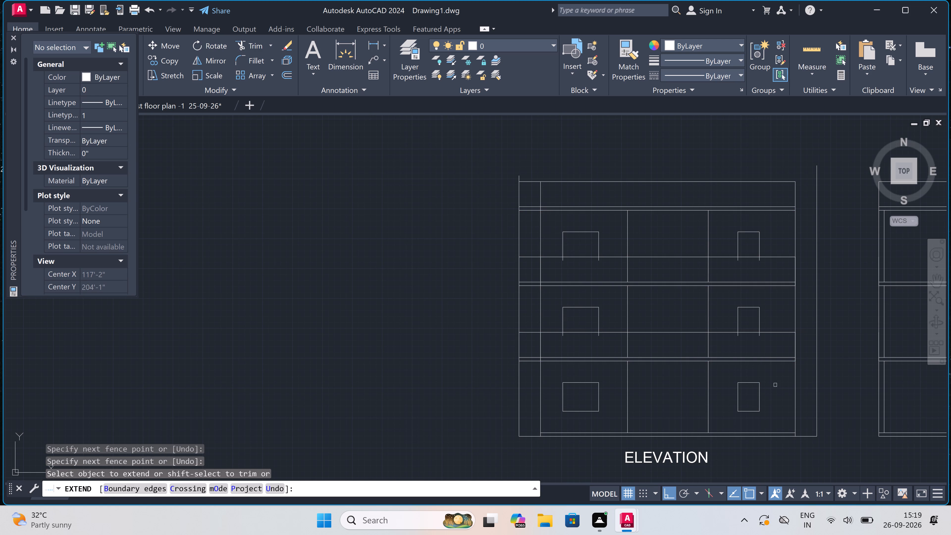
left_click(785, 371)
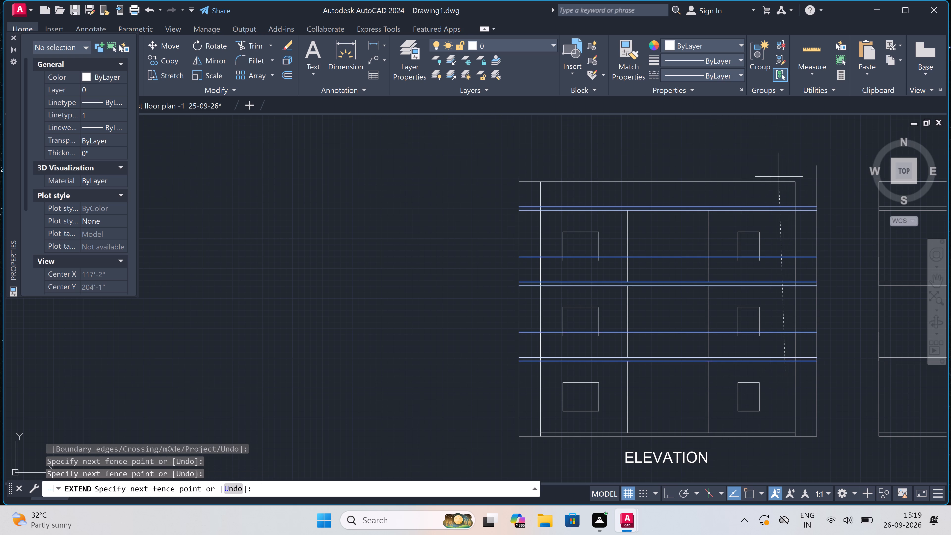
left_click(779, 176)
key("Escape")
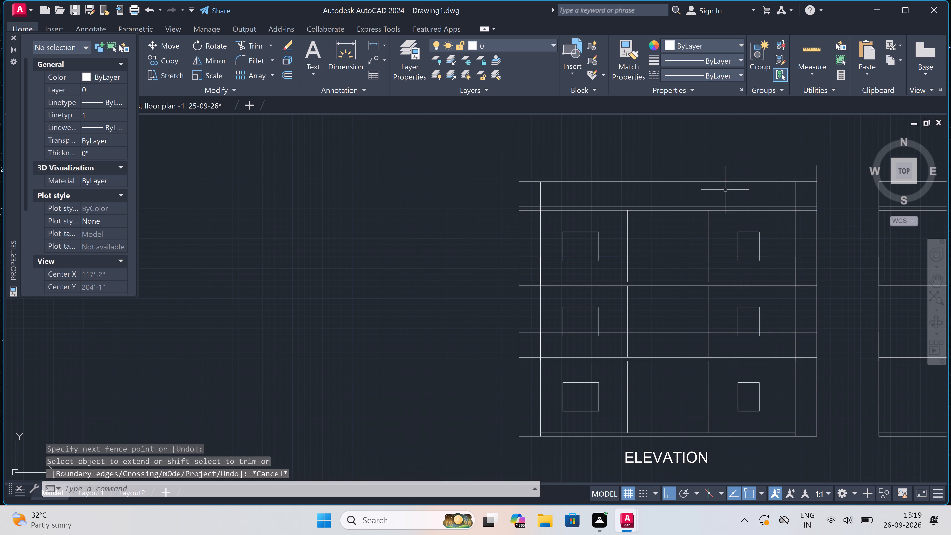
Trim the original outer wall lines out of the elevation's parapet band and the west side line's projection above the parapet.
scroll(633, 205, "down", 2)
scroll(679, 193, "up", 3)
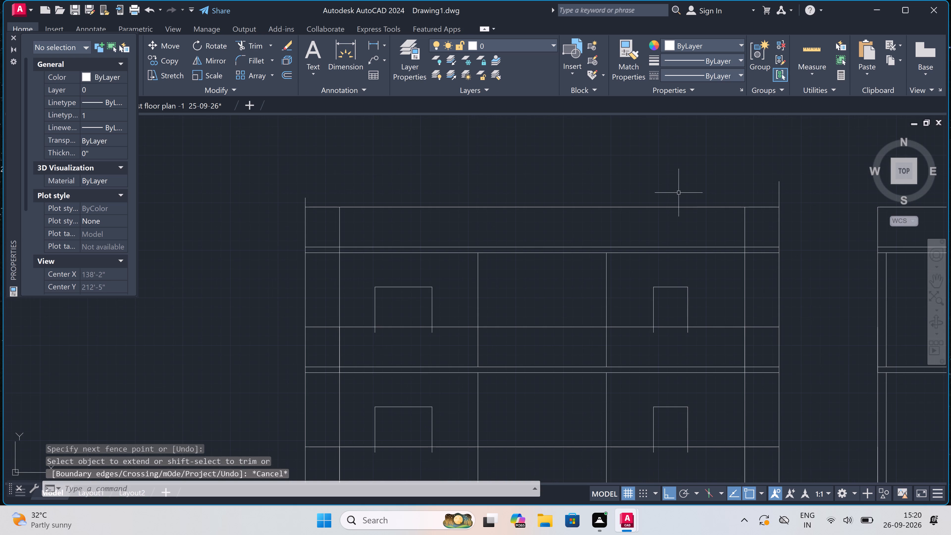
type("TR")
key("space")
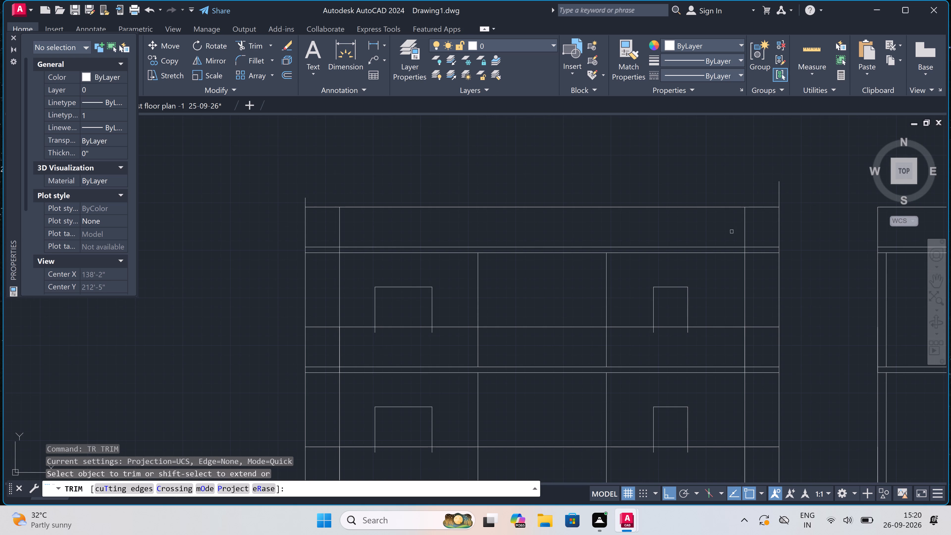
left_click(753, 223)
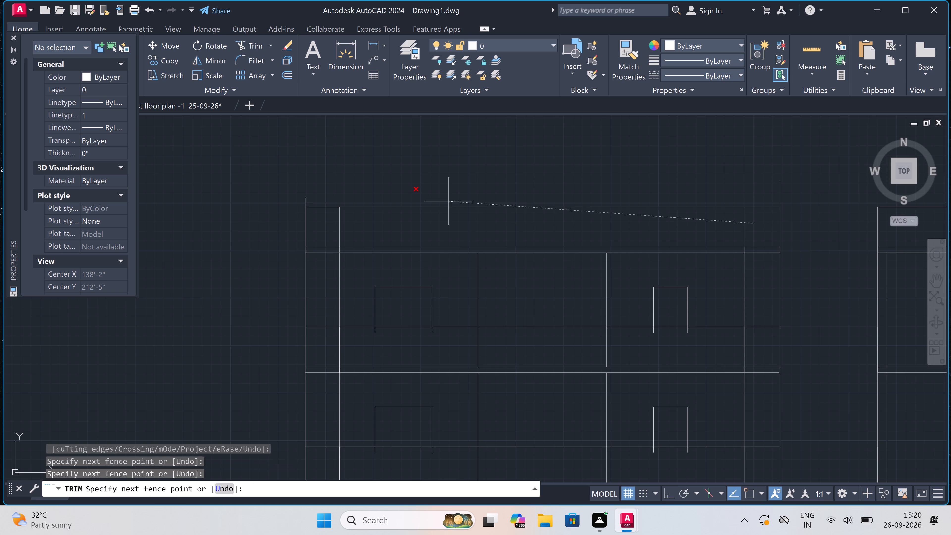
left_click(325, 231)
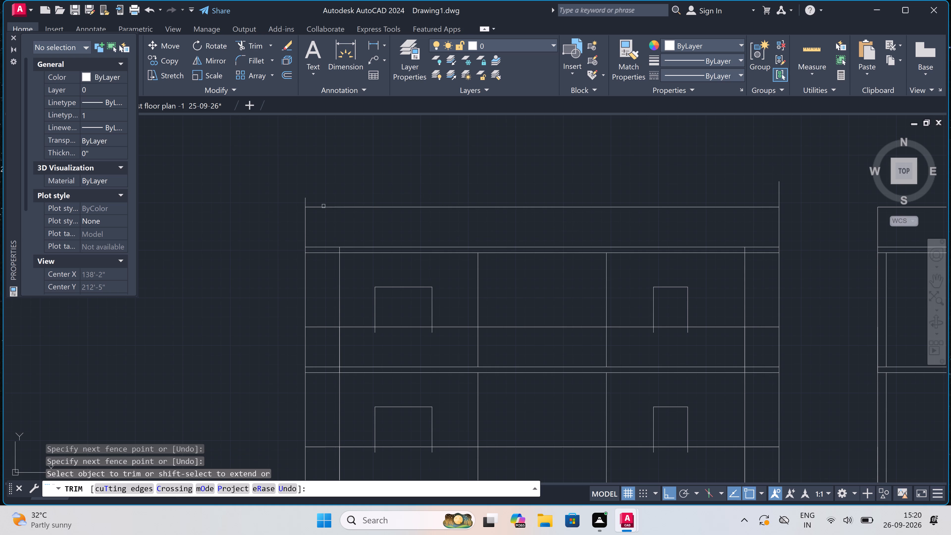
scroll(320, 204, "up", 2)
left_click(316, 201)
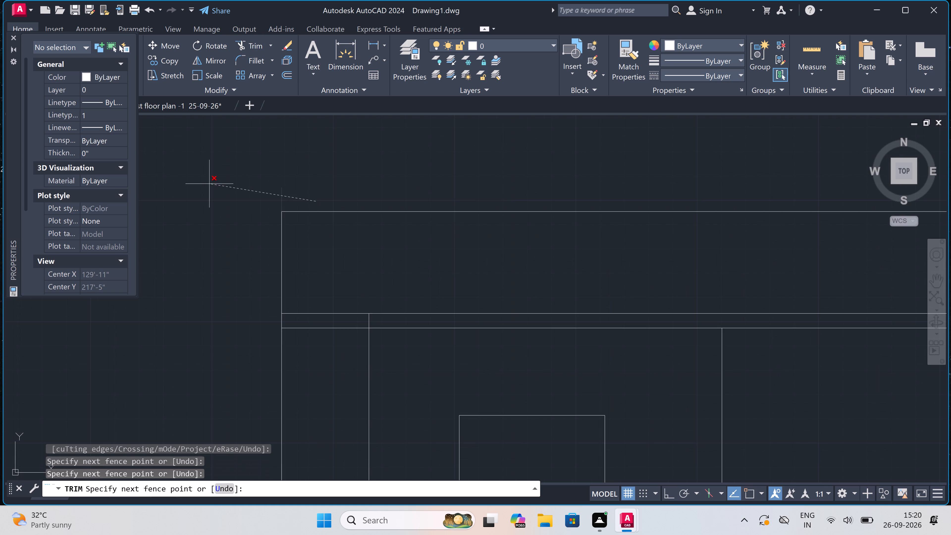
left_click(209, 184)
Trim away the lower line of the elevation's roof slab, segment by segment, across the full width between the side lines.
scroll(227, 185, "down", 3)
scroll(296, 241, "up", 1)
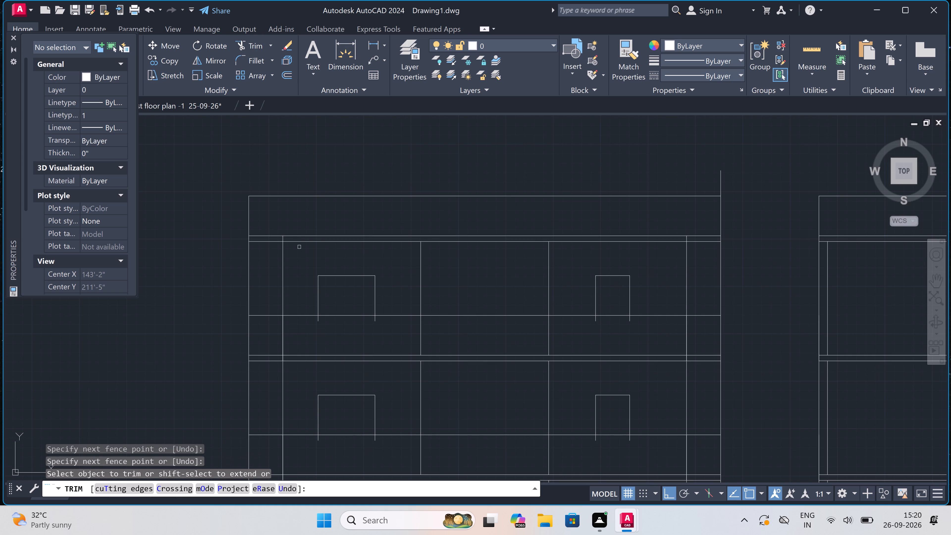
scroll(296, 241, "up", 1)
left_click(296, 241)
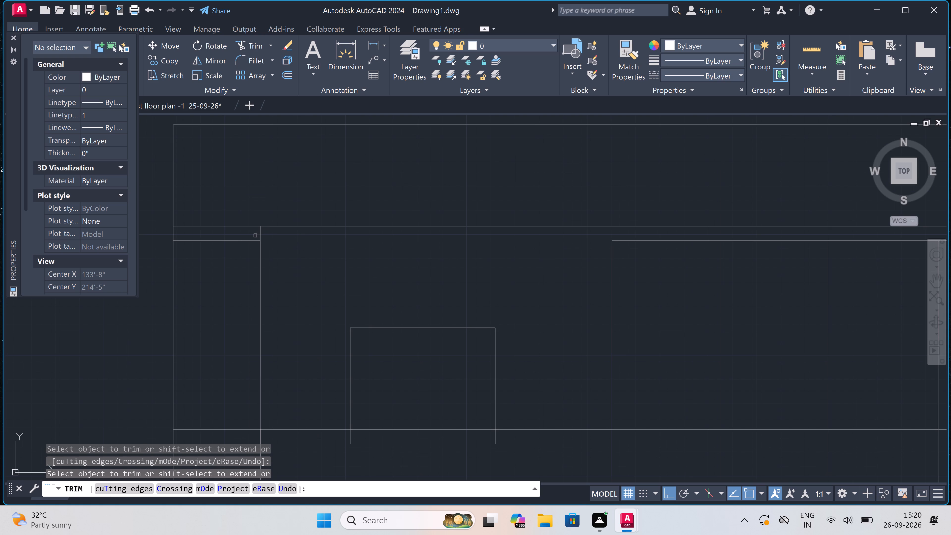
left_click(255, 236)
left_click(243, 251)
scroll(243, 250, "down", 3)
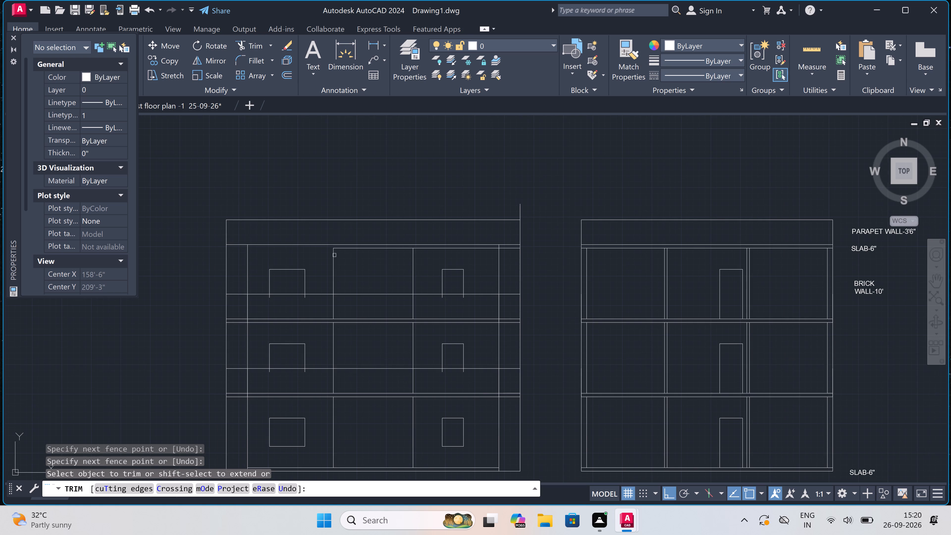
scroll(365, 258, "up", 1)
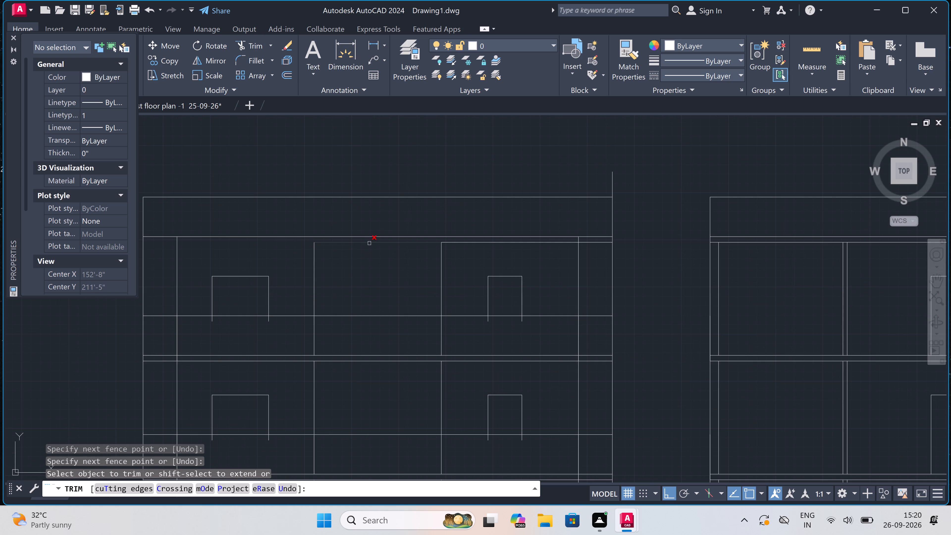
double_click(369, 243)
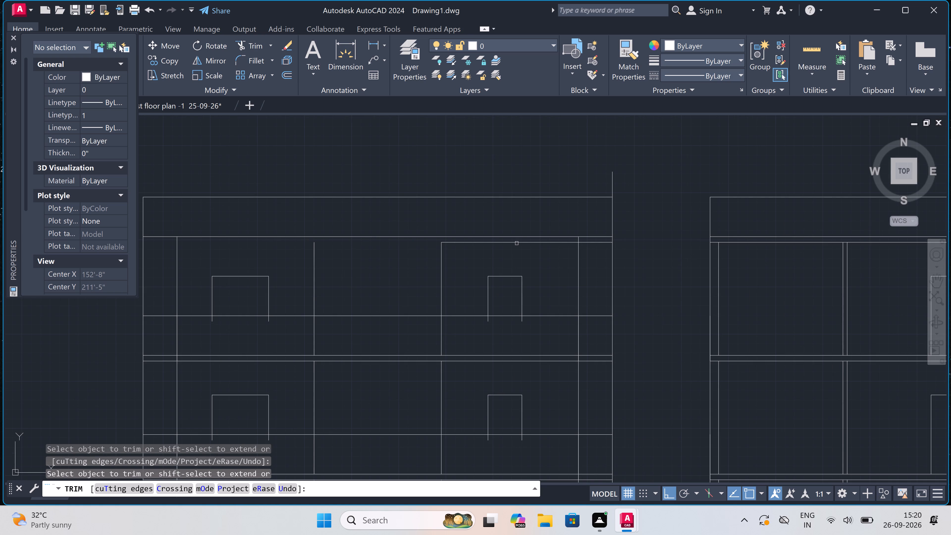
double_click(517, 242)
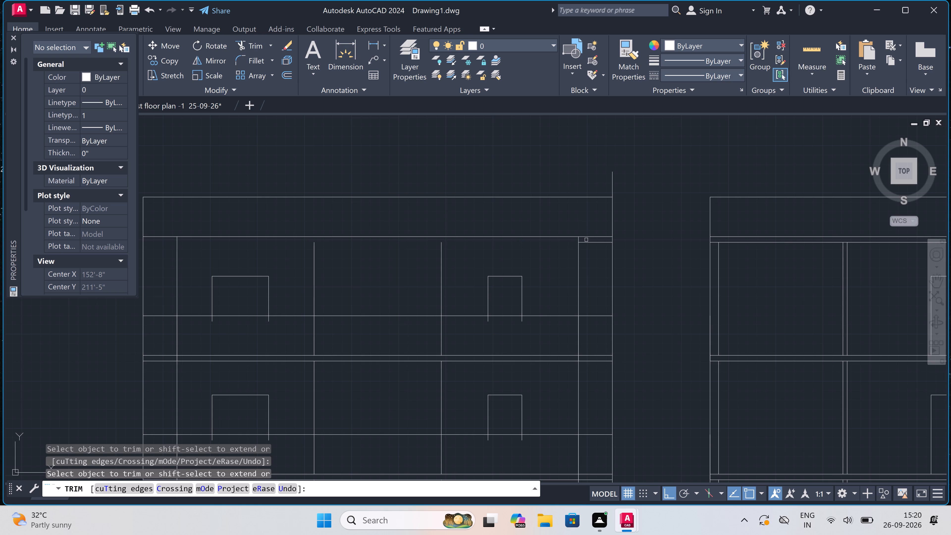
double_click(586, 240)
left_click(589, 244)
Trim the east side line's projection above the elevation's parapet top.
left_click_drag(635, 189, 633, 187)
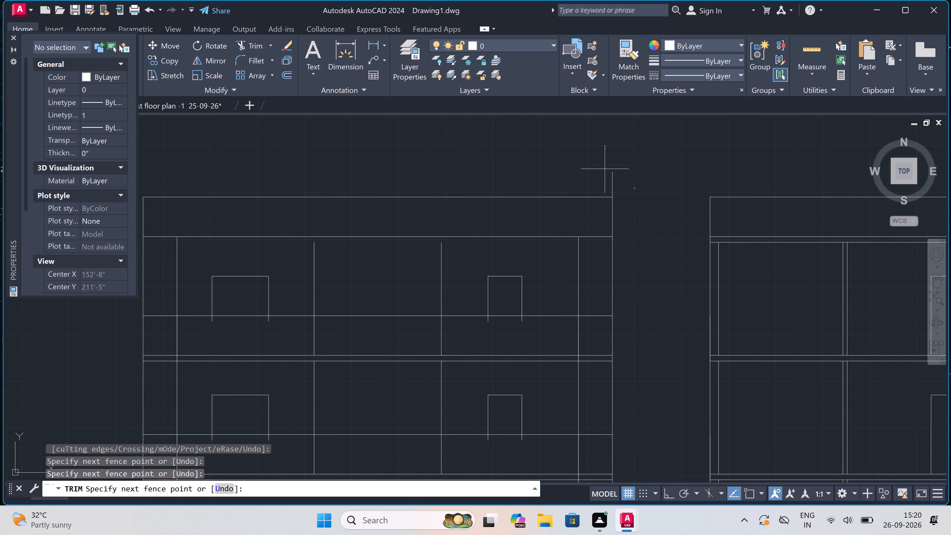
left_click(591, 163)
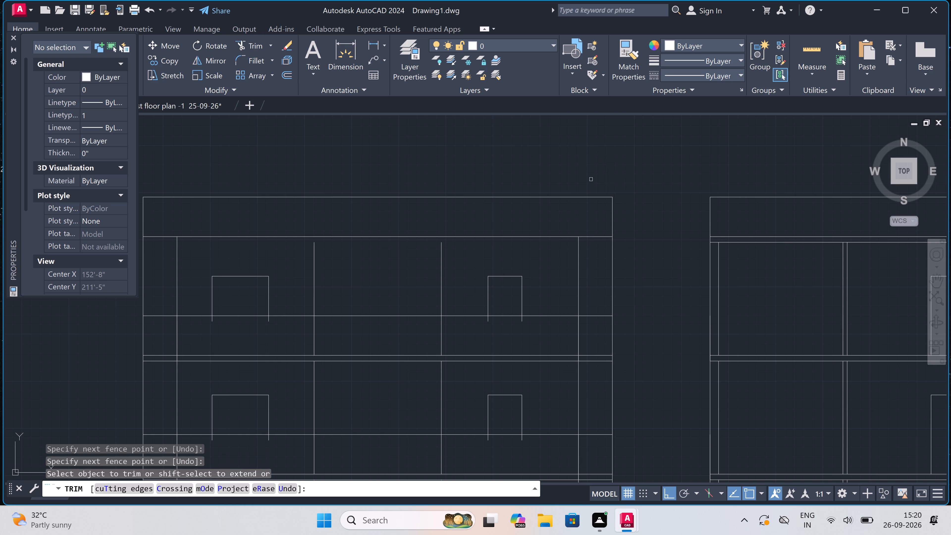
Trim away the lower line of the slab between the elevation's middle and top storeys, across the full width.
scroll(583, 183, "down", 3)
scroll(498, 222, "up", 3)
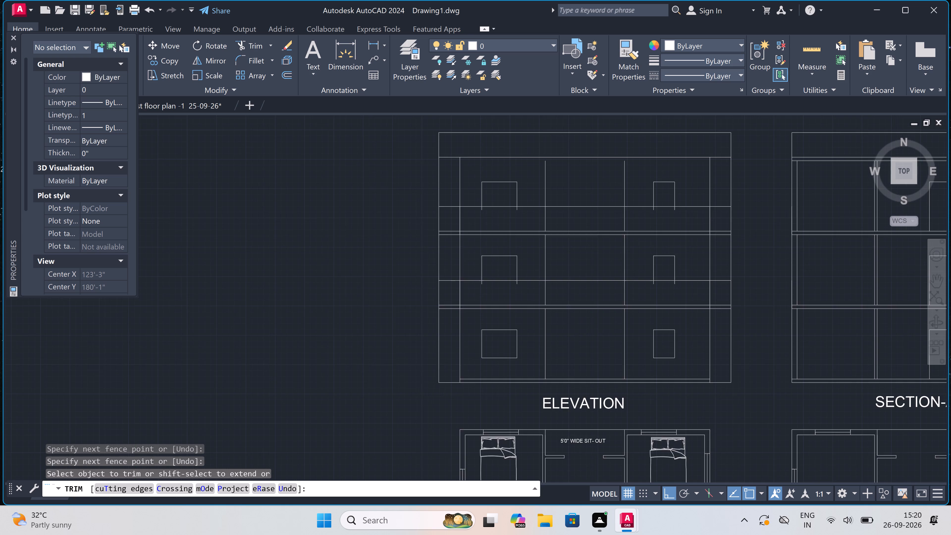
scroll(426, 242, "up", 1)
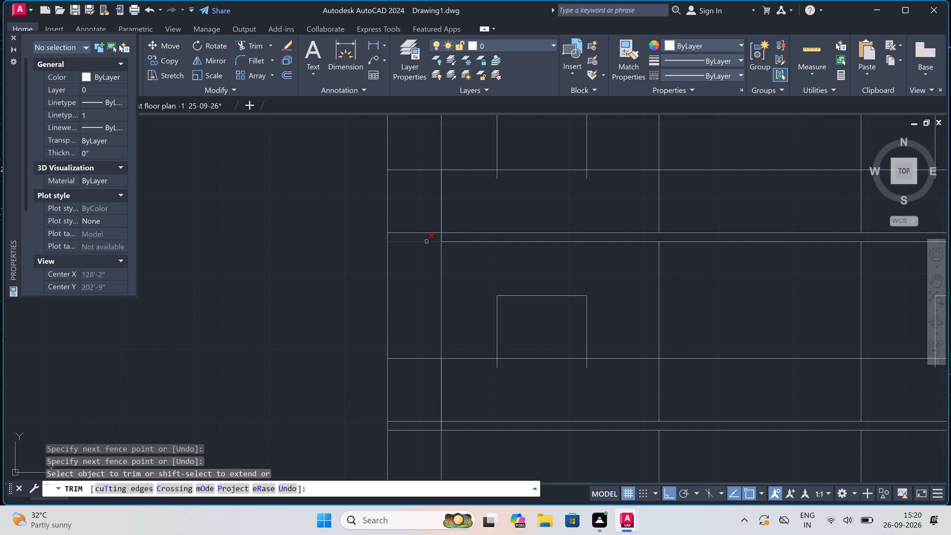
left_click(426, 240)
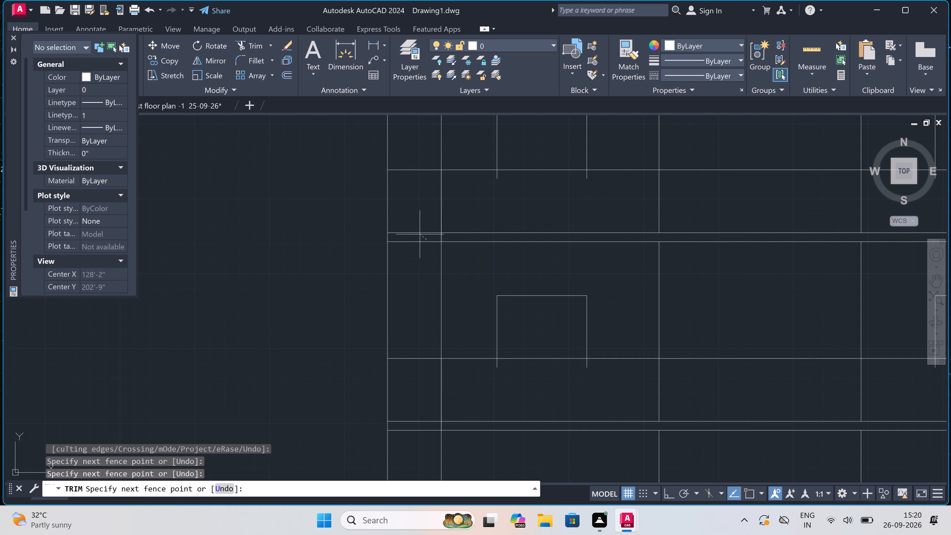
left_click(414, 252)
double_click(463, 238)
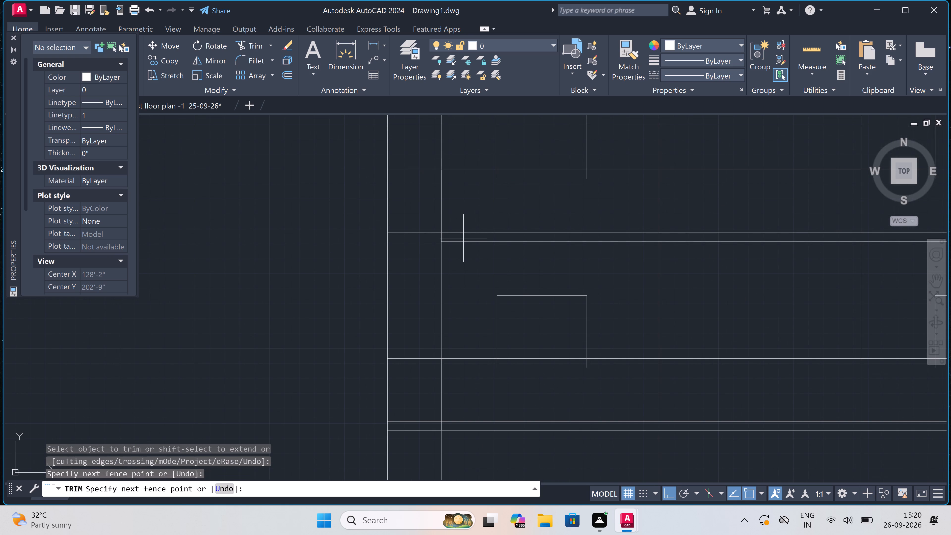
left_click(462, 257)
double_click(468, 237)
scroll(468, 238, "down", 3)
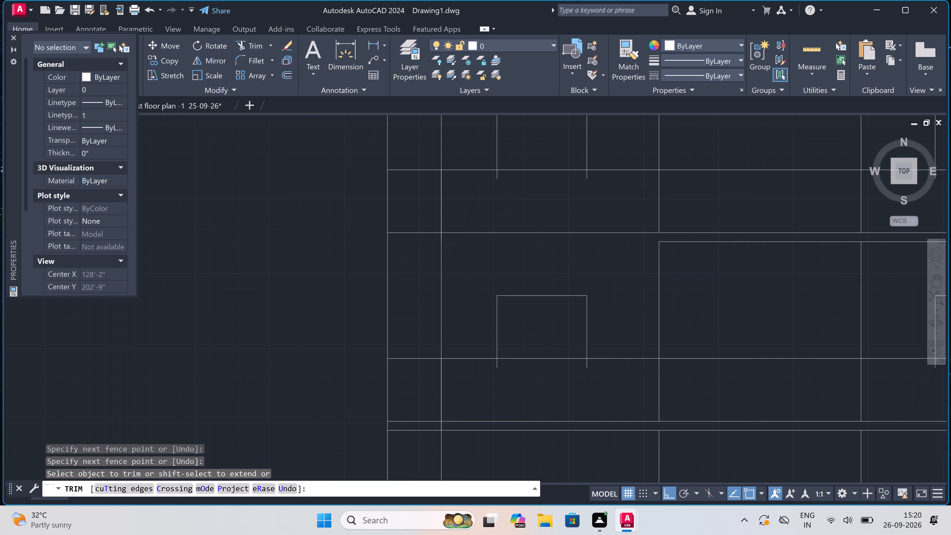
scroll(533, 243, "up", 2)
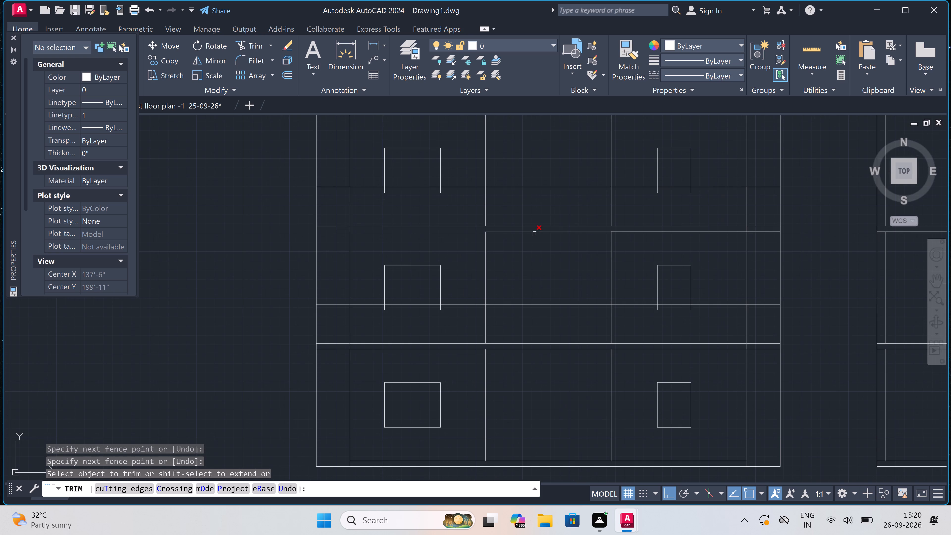
left_click(534, 233)
scroll(533, 233, "down", 2)
scroll(589, 233, "up", 3)
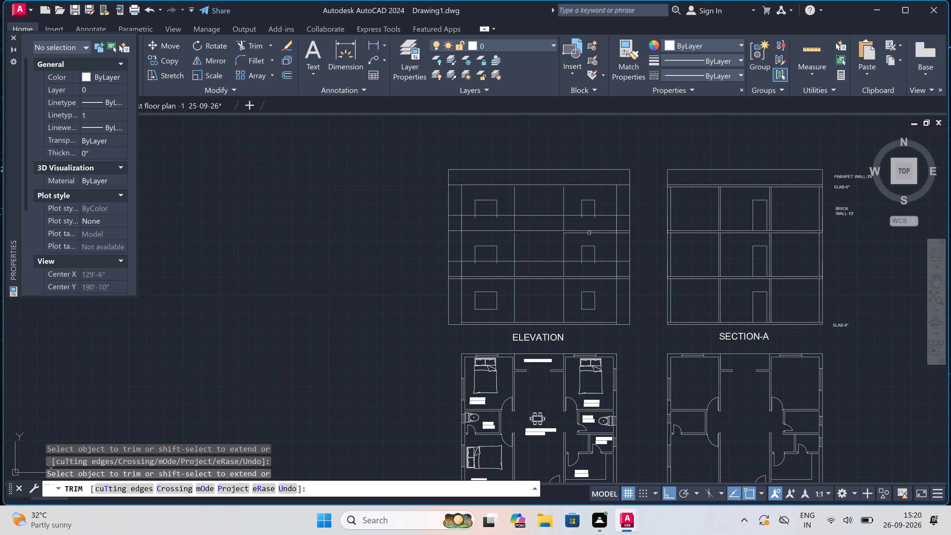
left_click(588, 233)
scroll(588, 233, "down", 3)
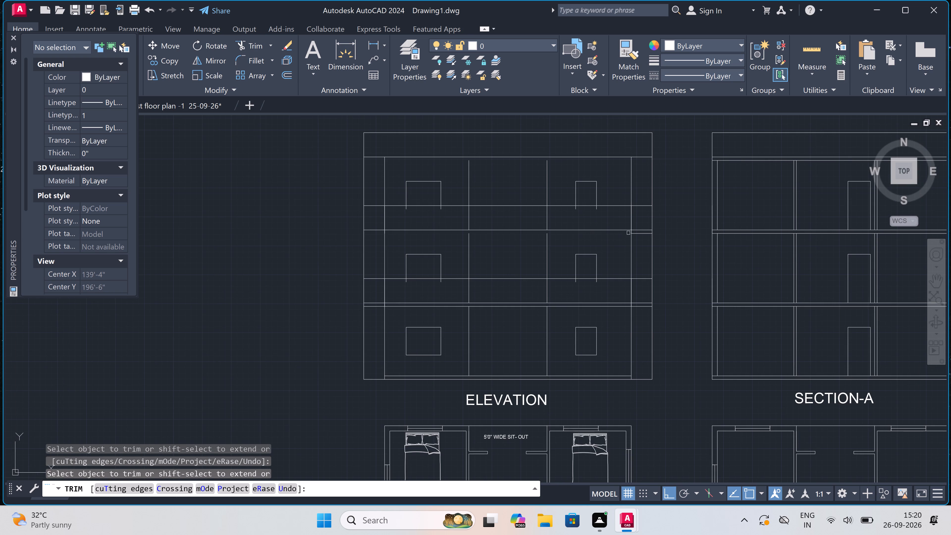
scroll(635, 232, "up", 3)
double_click(635, 235)
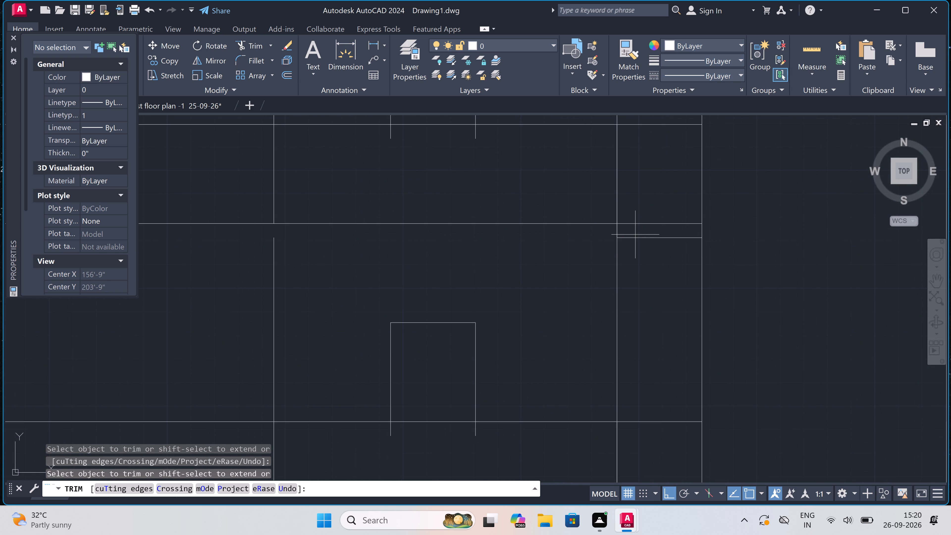
left_click(633, 256)
Trim away the lower line of the slab between the elevation's ground and middle storeys, segment by segment, across the full width.
scroll(628, 244, "down", 4)
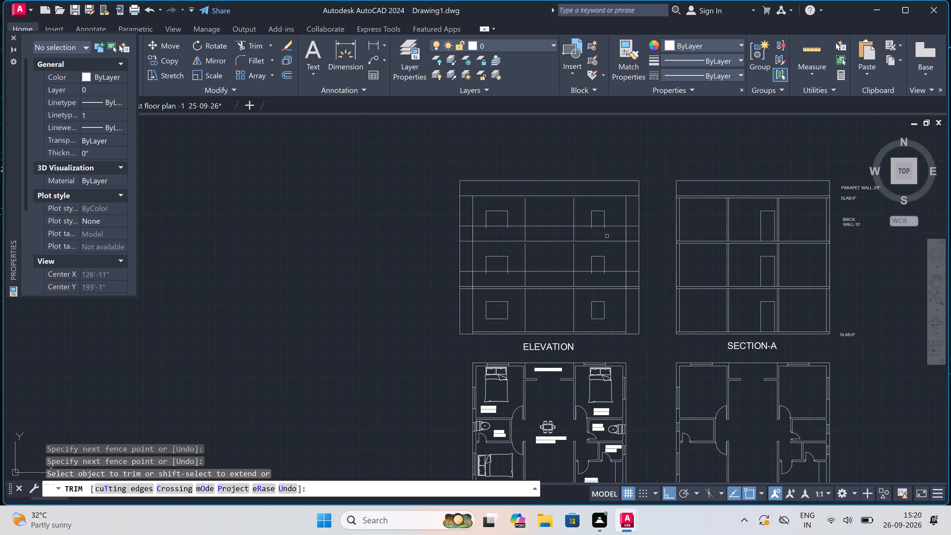
scroll(594, 289, "up", 4)
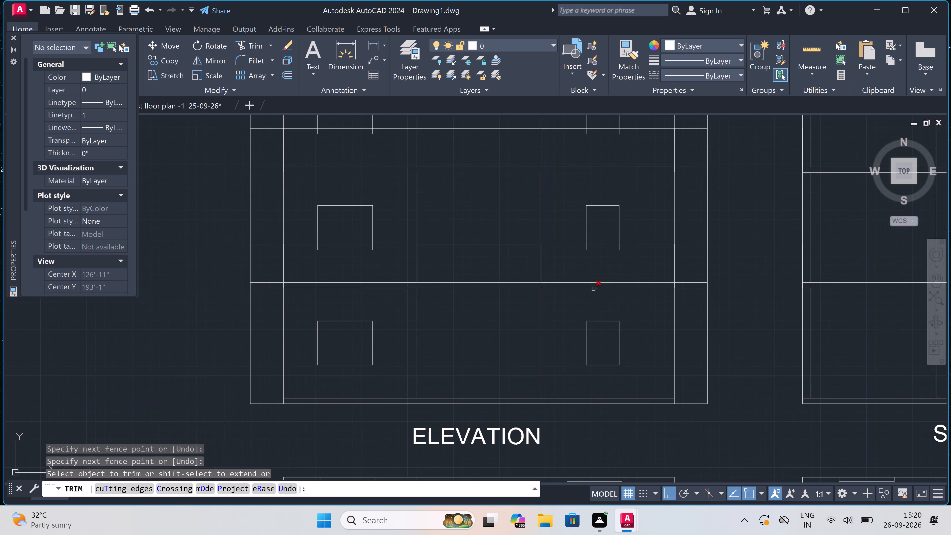
left_click(594, 287)
scroll(594, 287, "down", 3)
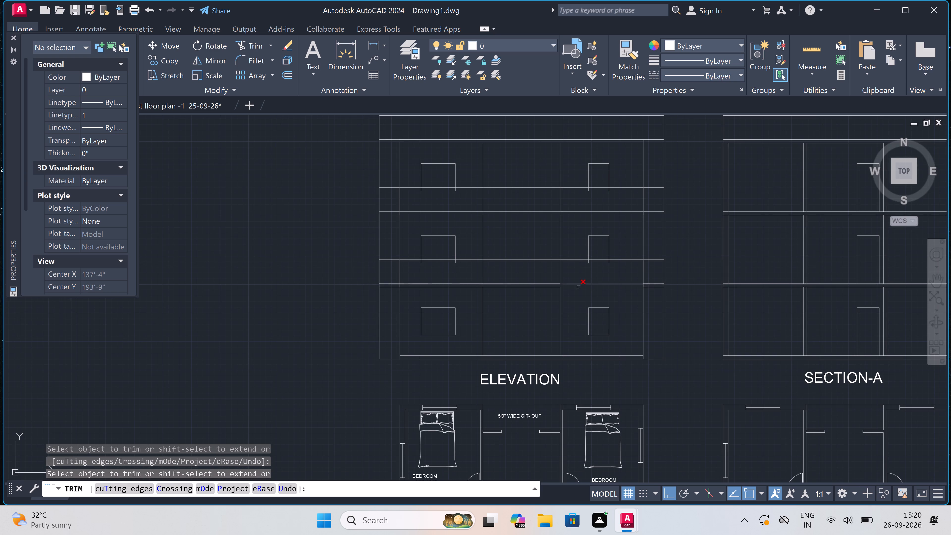
left_click(553, 286)
scroll(553, 286, "down", 2)
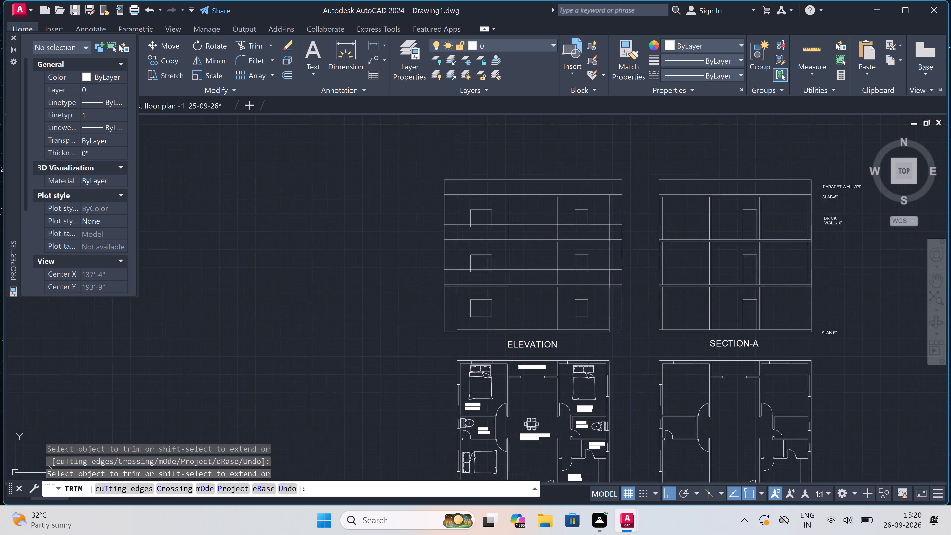
scroll(511, 290, "up", 3)
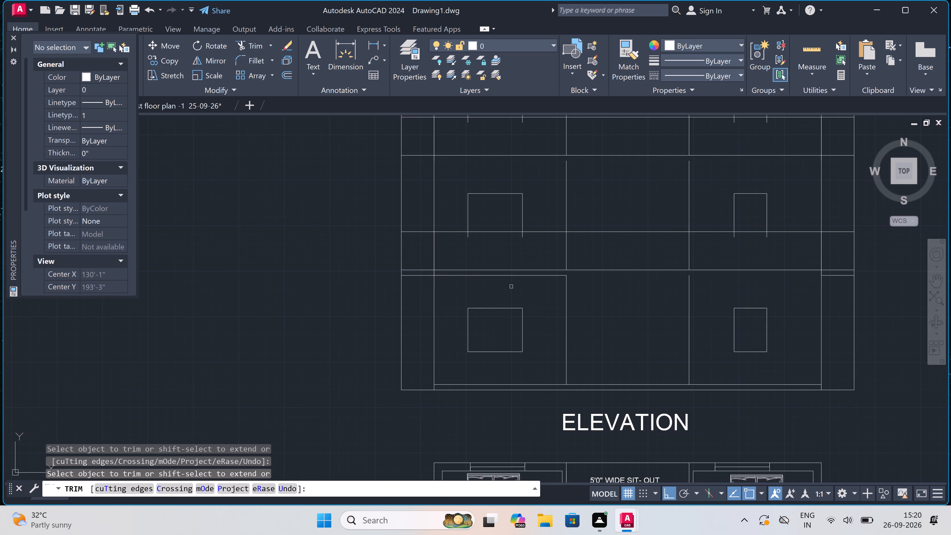
left_click(508, 275)
left_click(424, 275)
scroll(424, 274, "down", 2)
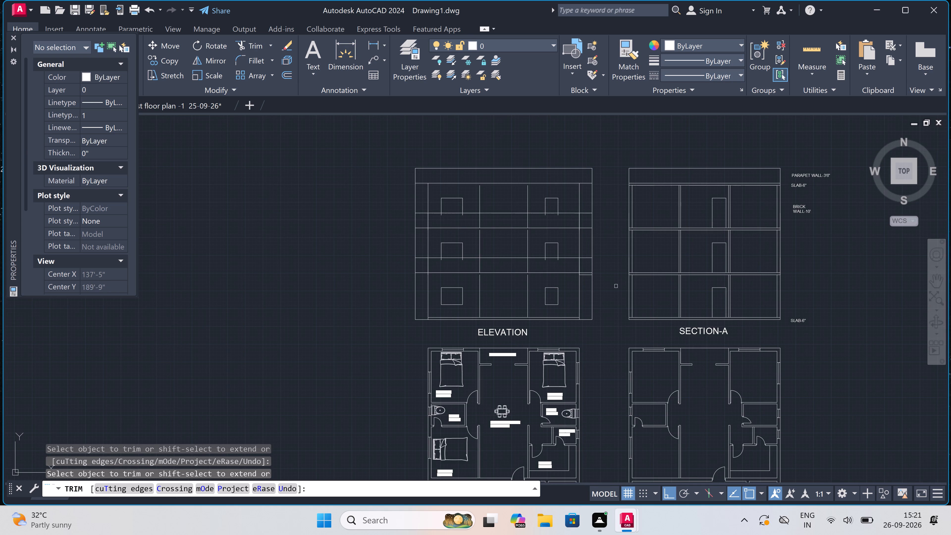
scroll(580, 276, "up", 3)
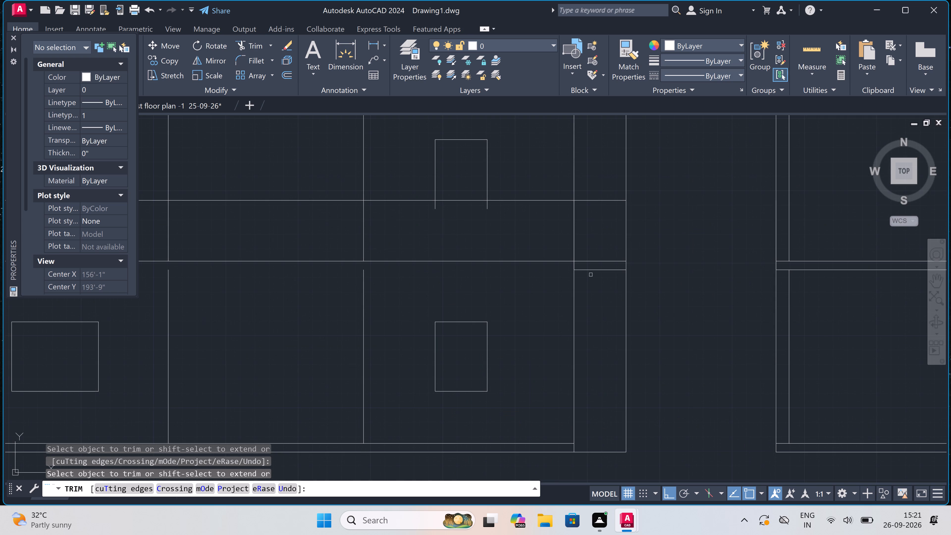
left_click(591, 271)
scroll(591, 271, "down", 3)
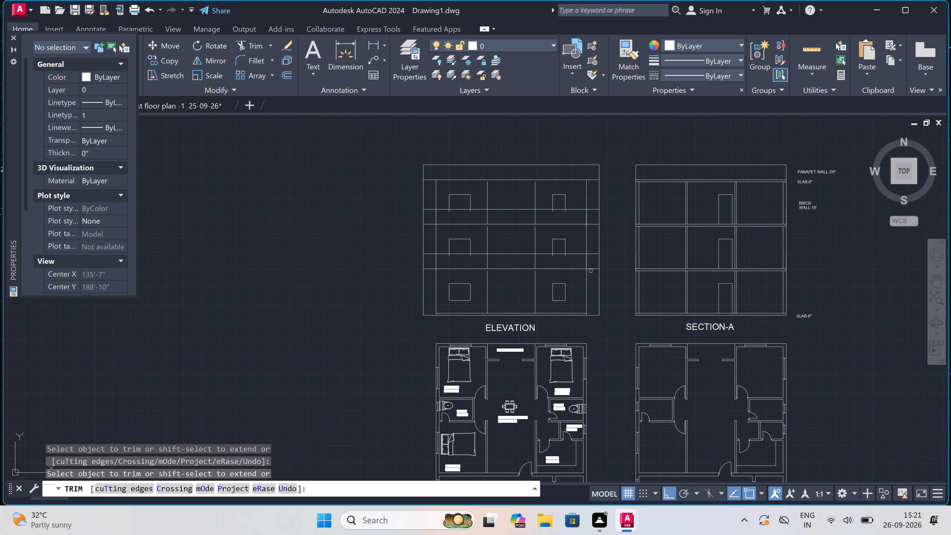
key("Escape")
Trim the outer projecting side lines beside the elevation's top and middle storeys on both the east and west sides, keeping the band ends.
key("t")
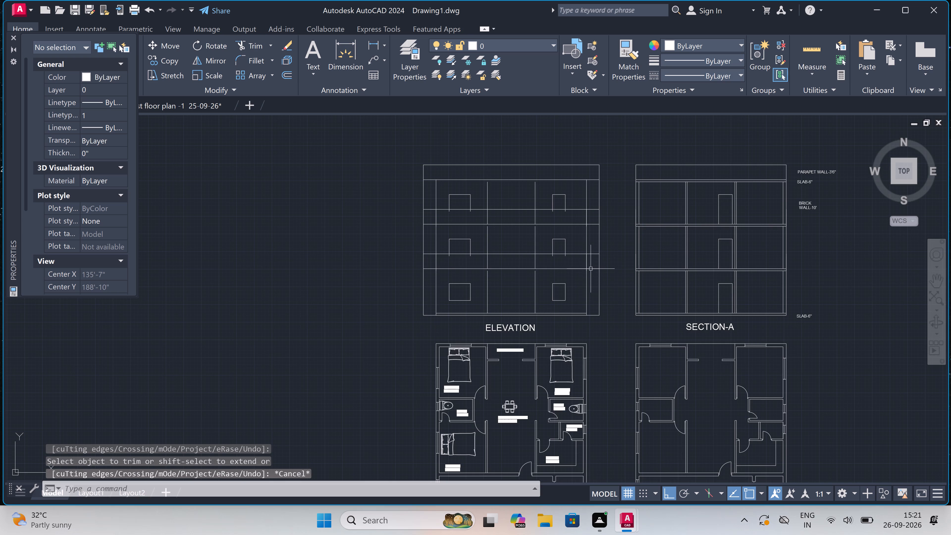
key("r")
key("space")
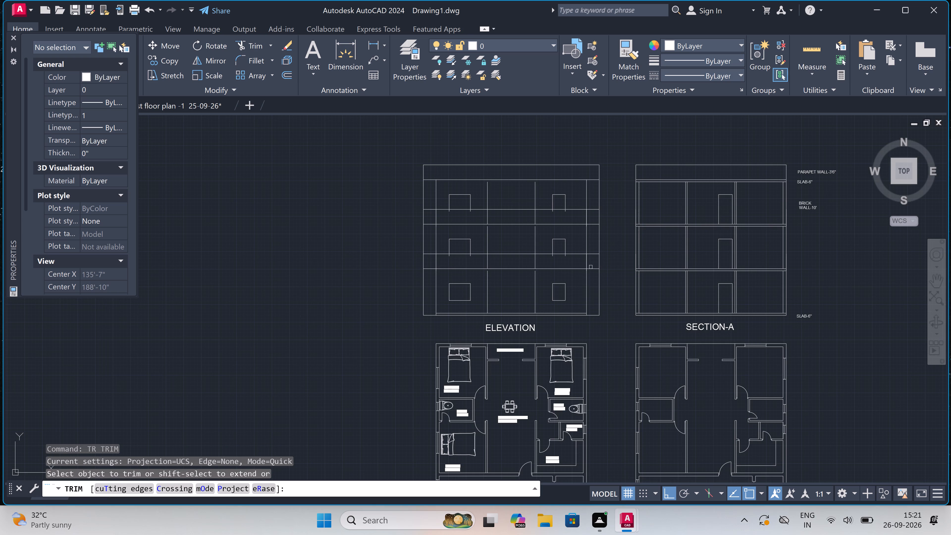
double_click(591, 241)
left_click(607, 235)
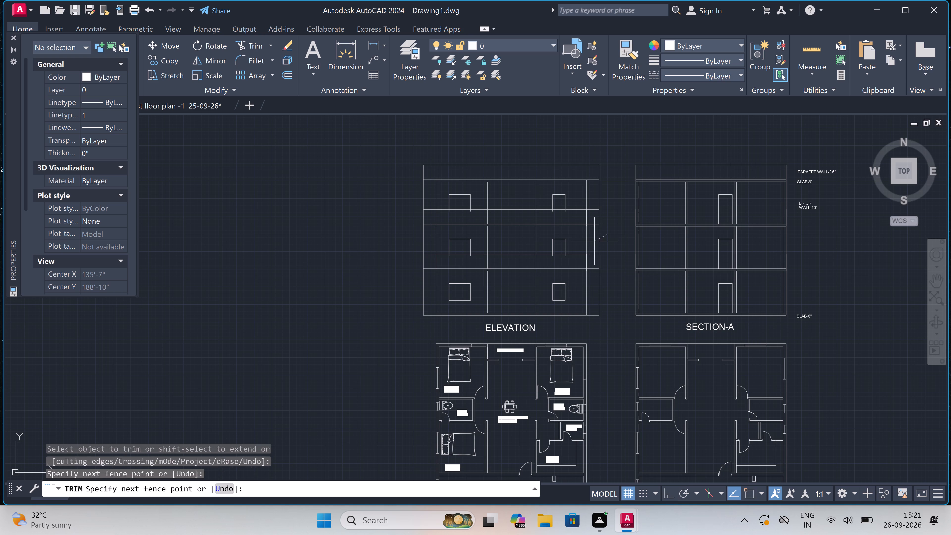
left_click(613, 188)
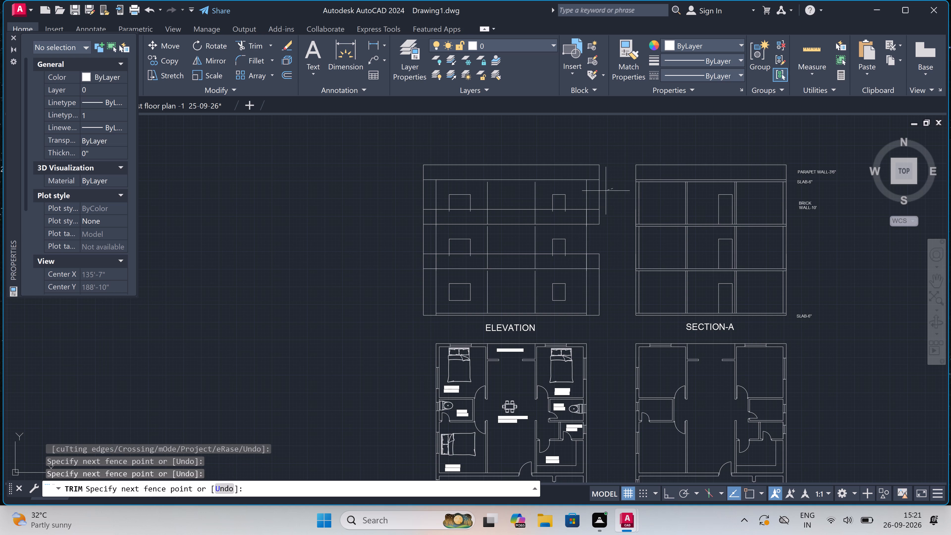
double_click(589, 195)
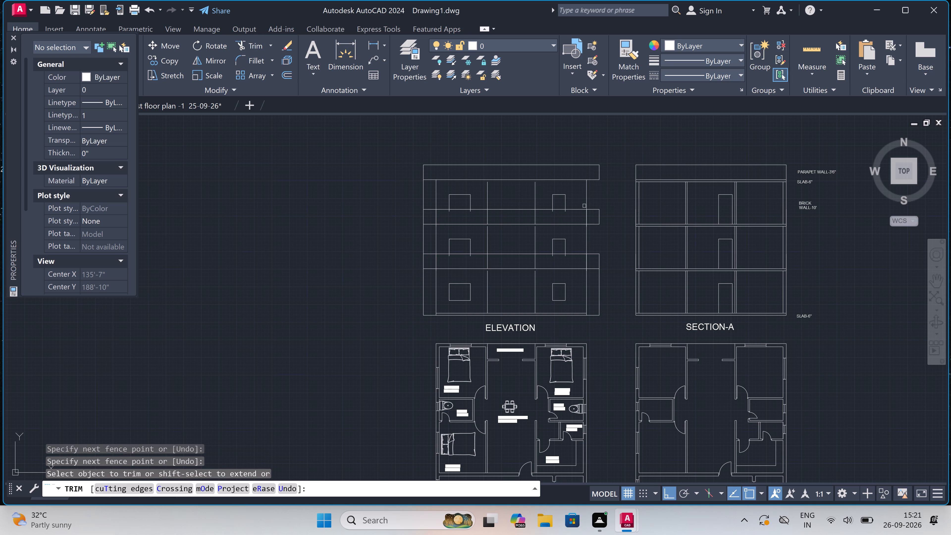
double_click(424, 194)
left_click(424, 237)
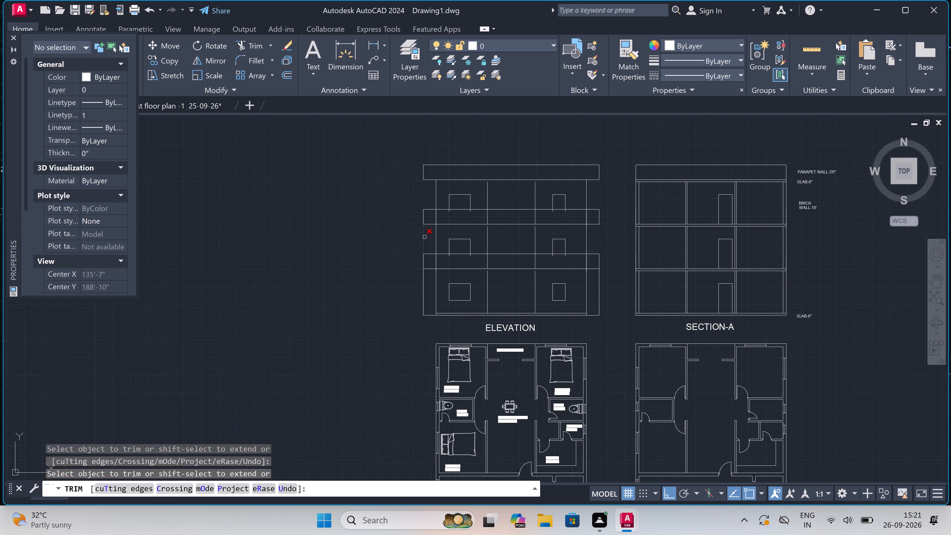
Trim the projecting base line stub and the outer side line beside the ground storey on the elevation's west side.
double_click(421, 281)
left_click(423, 281)
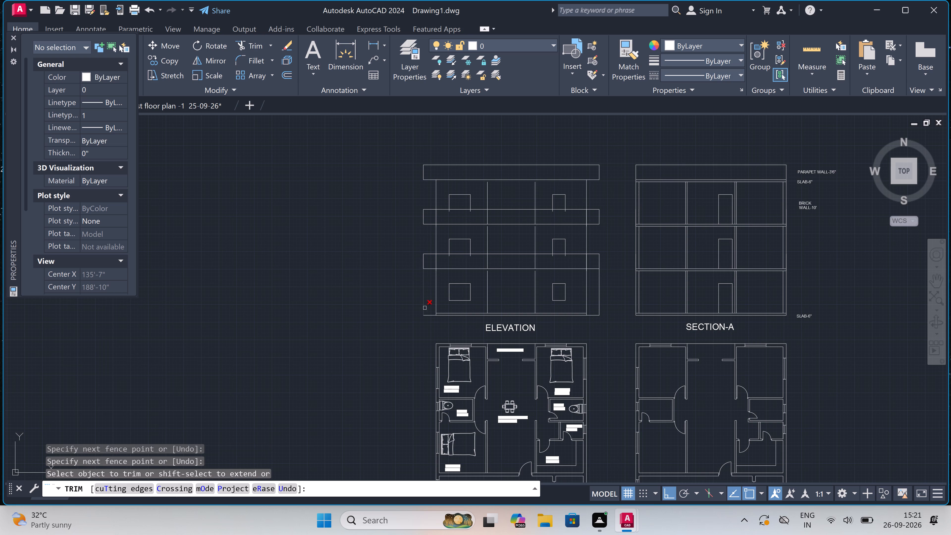
scroll(426, 326, "up", 3)
left_click_drag(439, 299, 442, 294)
left_click(446, 267)
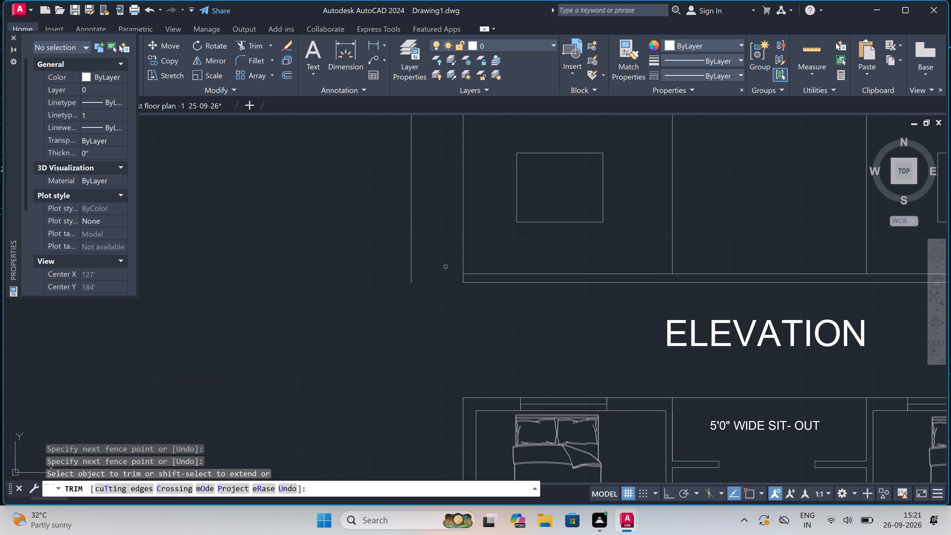
left_click(443, 252)
scroll(399, 251, "down", 2)
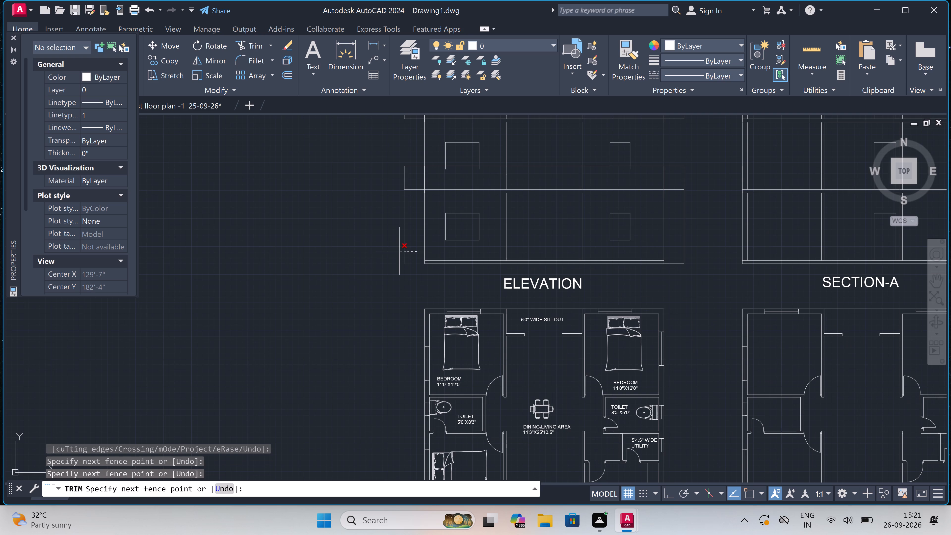
left_click(399, 251)
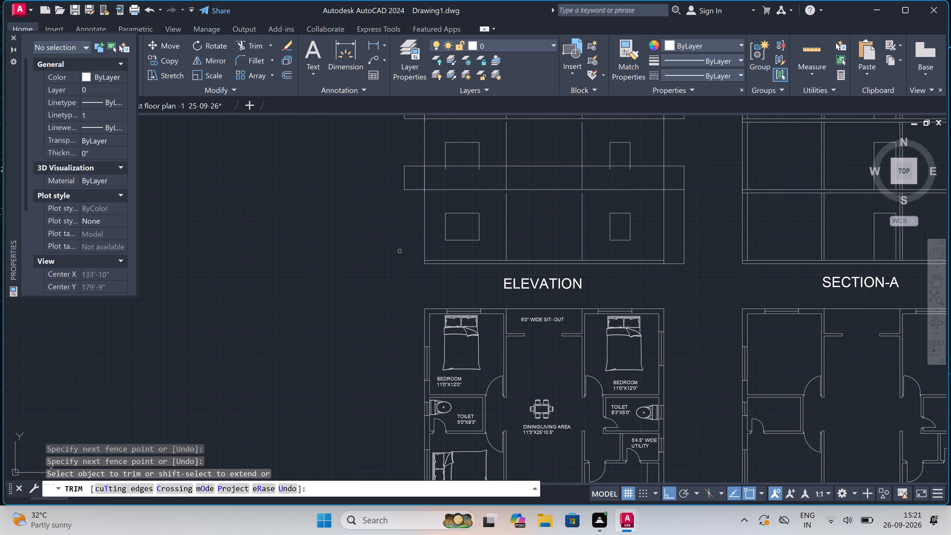
scroll(399, 251, "down", 2)
scroll(410, 213, "up", 3)
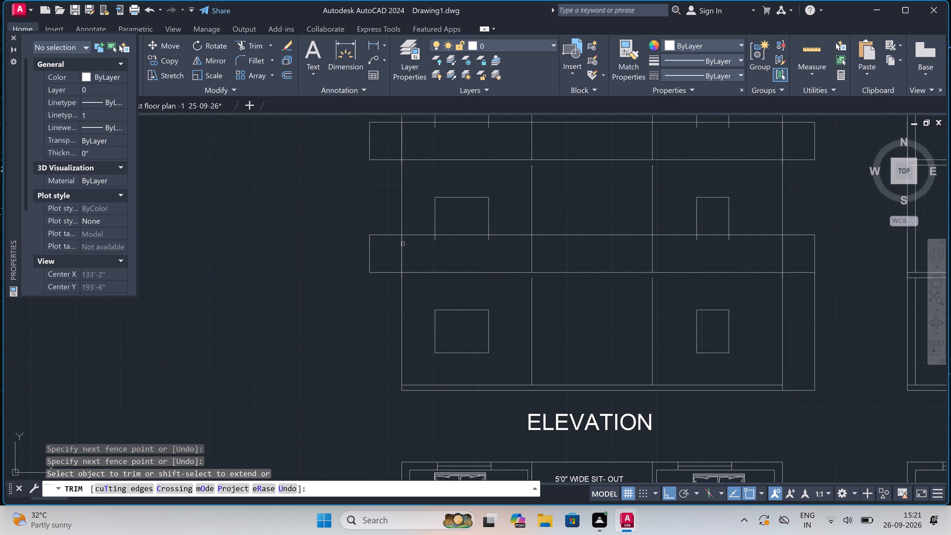
key("Escape")
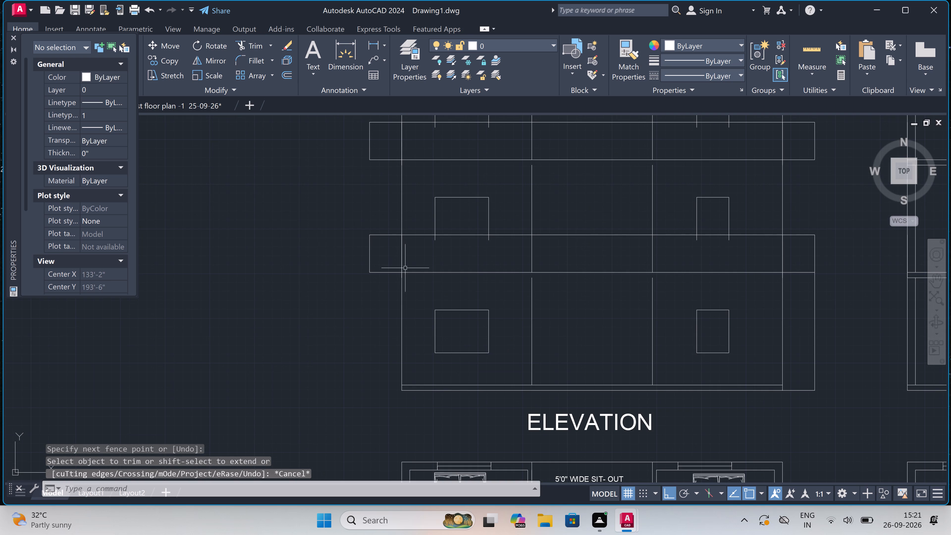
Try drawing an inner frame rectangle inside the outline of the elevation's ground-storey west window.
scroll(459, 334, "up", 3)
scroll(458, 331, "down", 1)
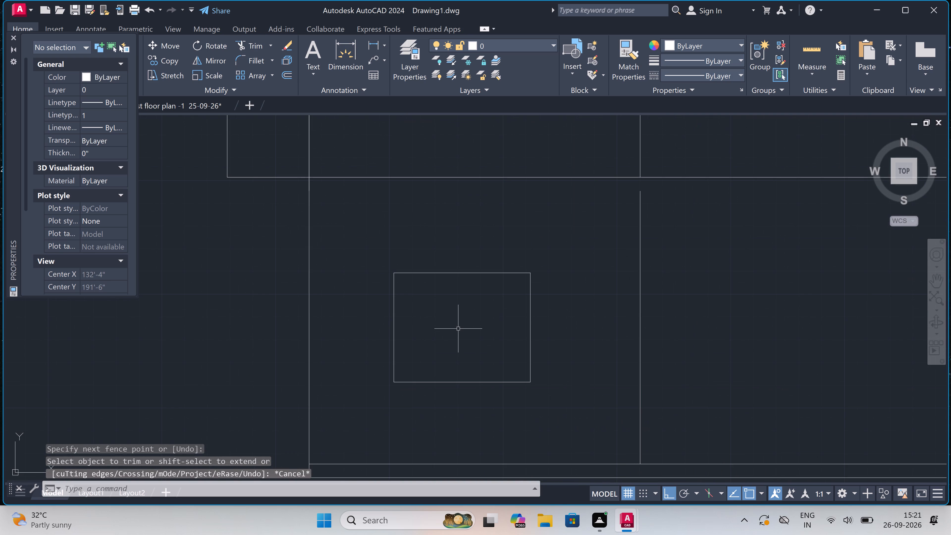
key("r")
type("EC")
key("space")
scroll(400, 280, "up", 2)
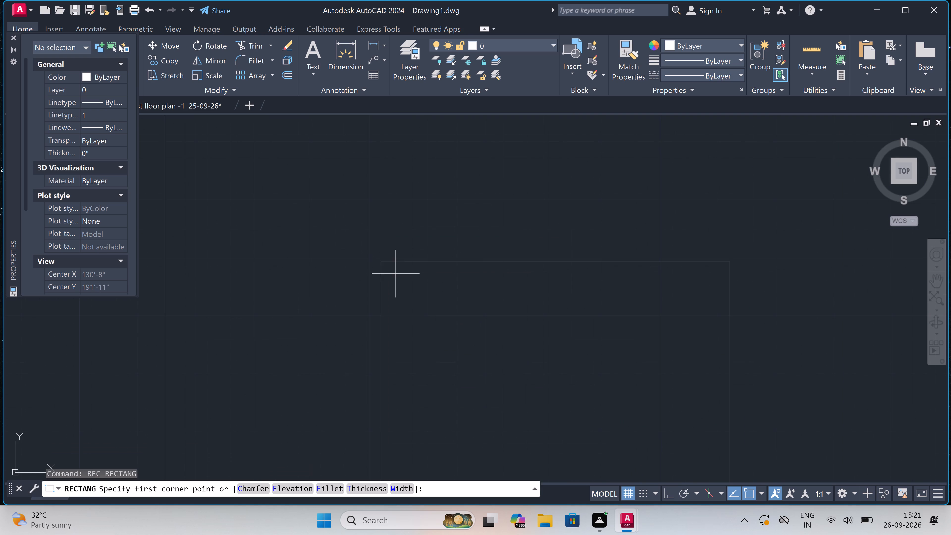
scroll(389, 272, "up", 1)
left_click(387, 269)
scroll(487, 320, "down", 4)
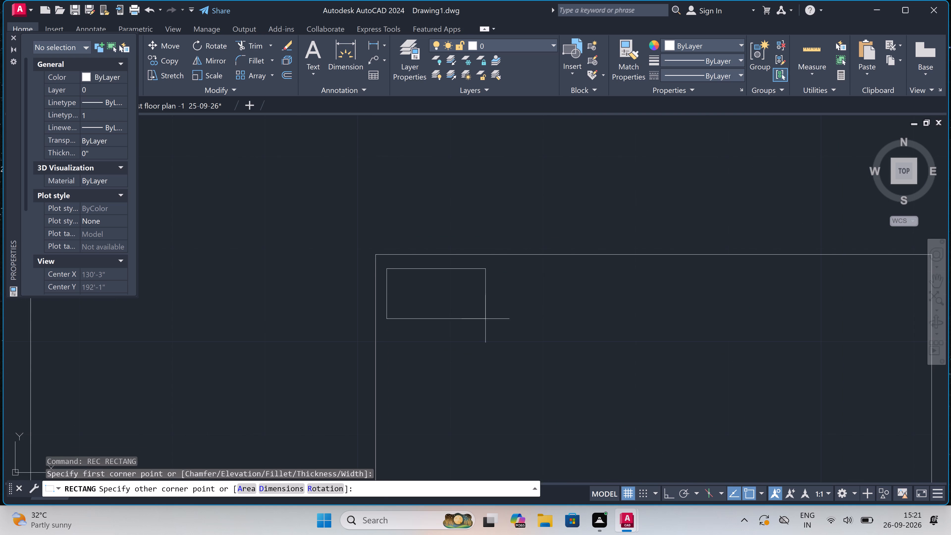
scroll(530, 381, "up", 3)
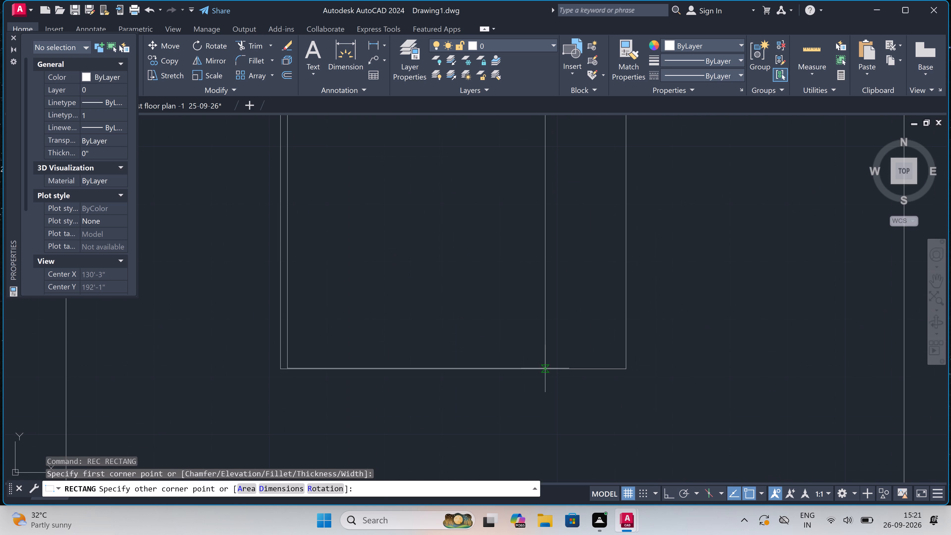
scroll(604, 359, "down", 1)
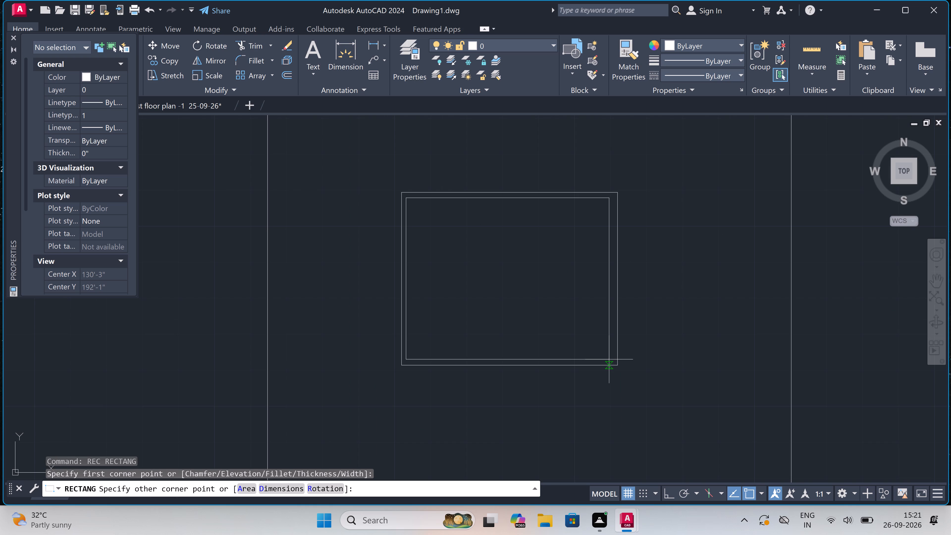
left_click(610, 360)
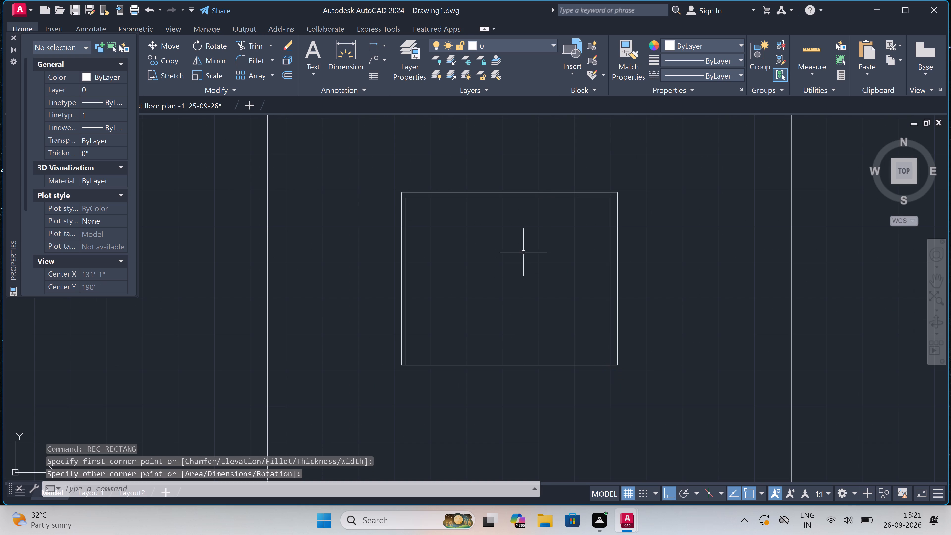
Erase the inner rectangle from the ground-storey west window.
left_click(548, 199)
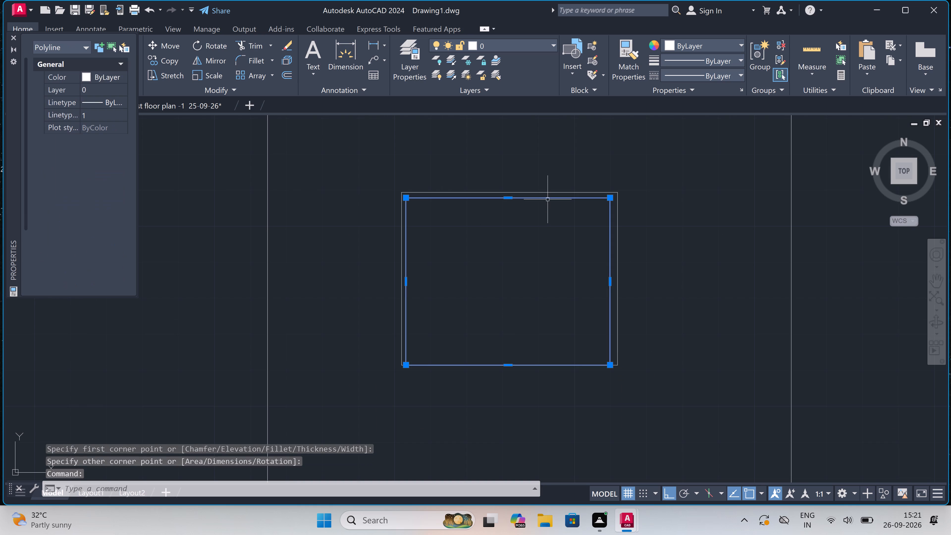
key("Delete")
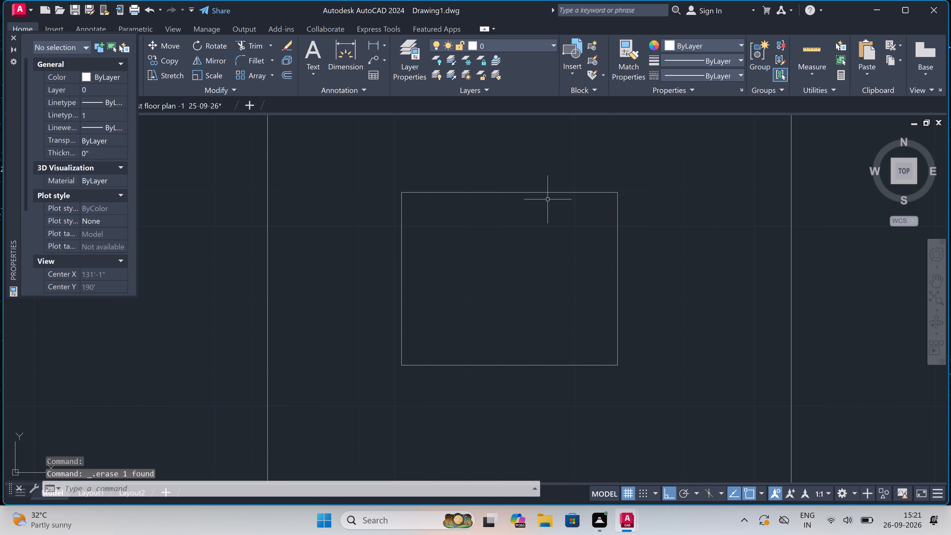
Draw an inner frame rectangle just inside the outline of the elevation's ground-storey west window, leaving a narrow even border.
type("REC")
key("space")
scroll(408, 203, "up", 2)
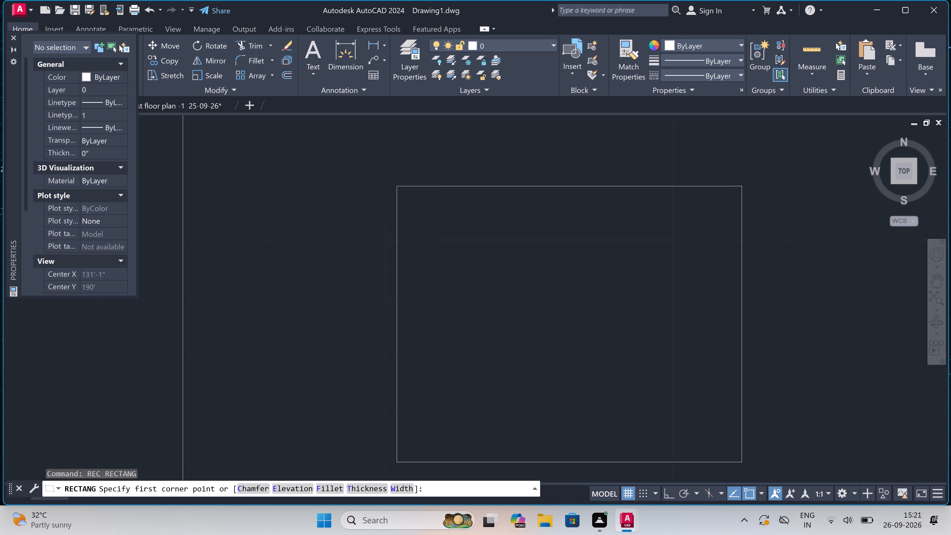
double_click(403, 191)
scroll(430, 207, "down", 2)
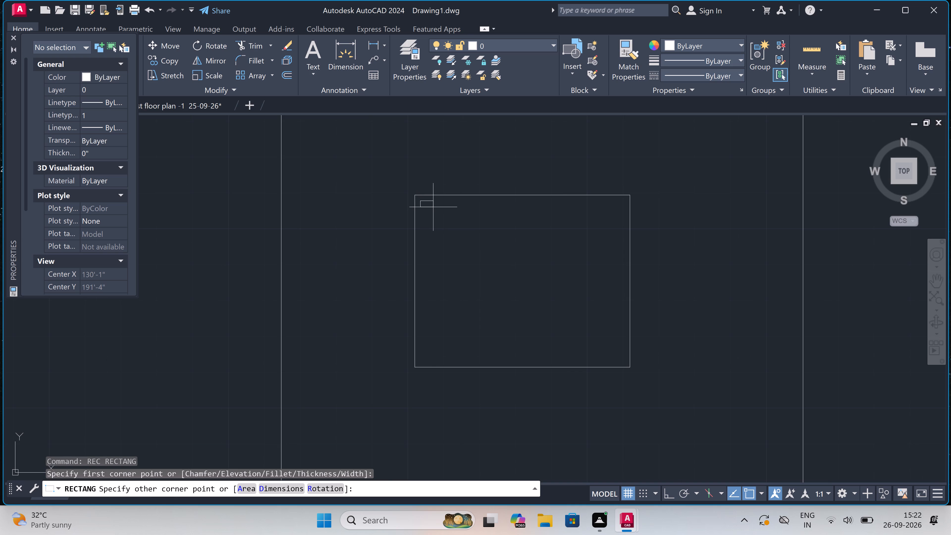
scroll(608, 332, "up", 1)
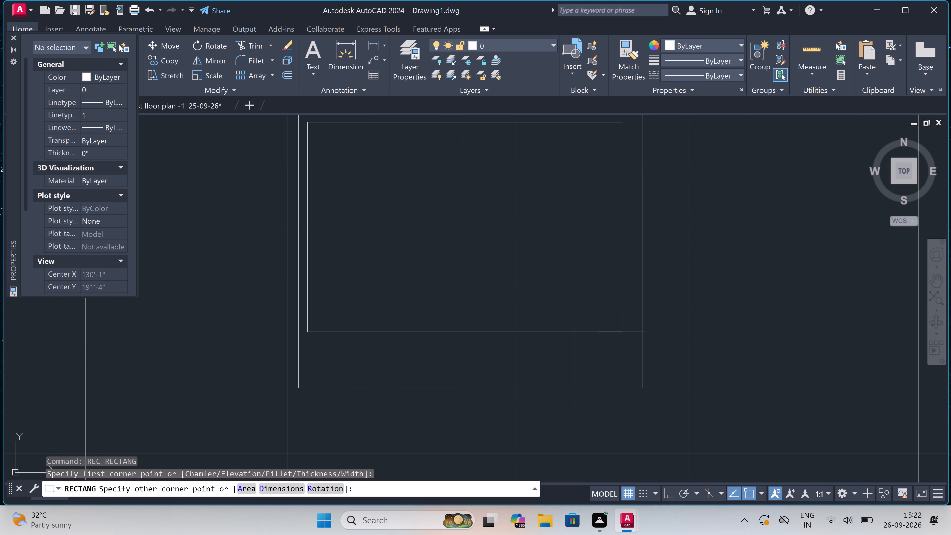
scroll(622, 335, "down", 1)
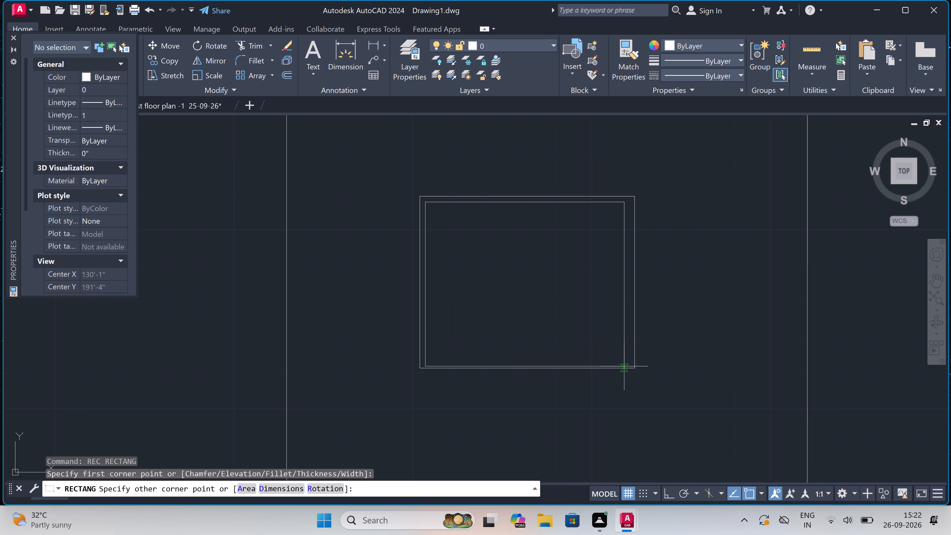
scroll(629, 361, "up", 2)
scroll(629, 361, "down", 3)
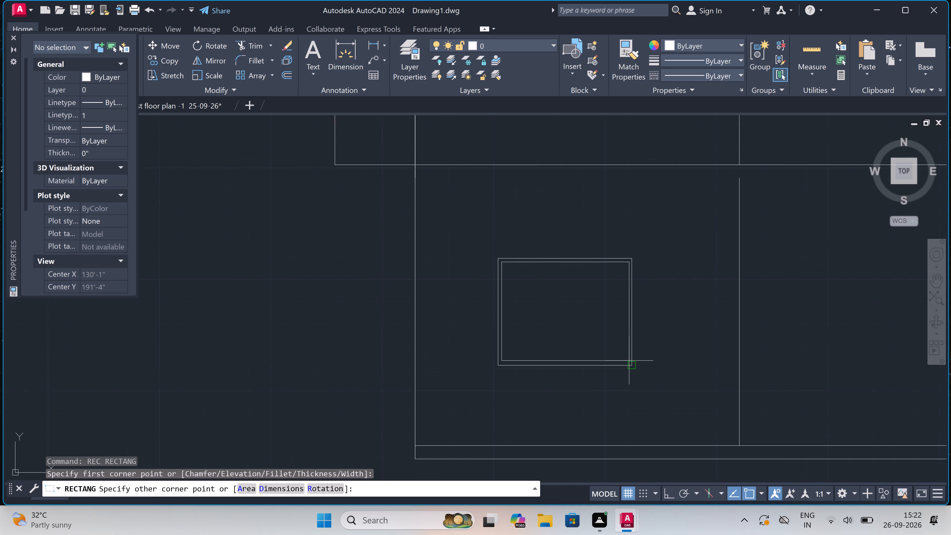
scroll(629, 361, "up", 2)
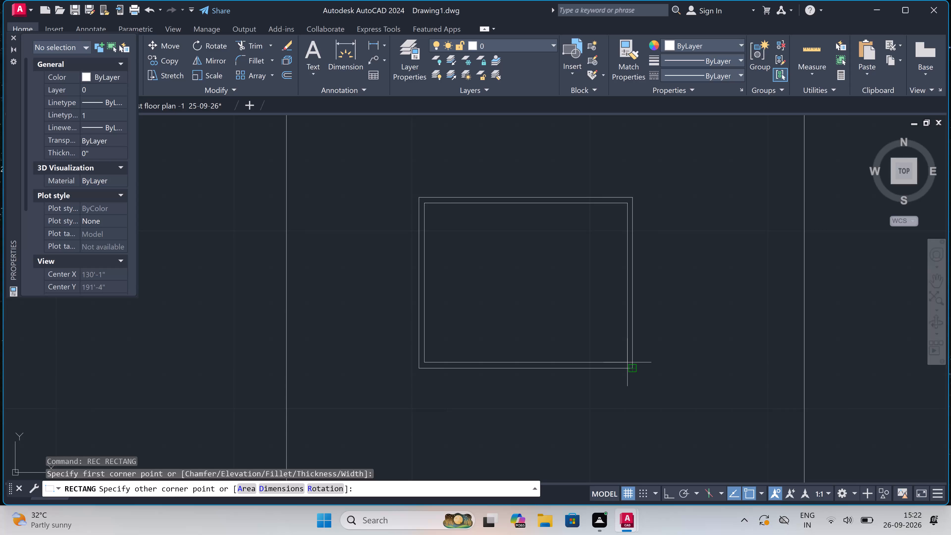
double_click(627, 361)
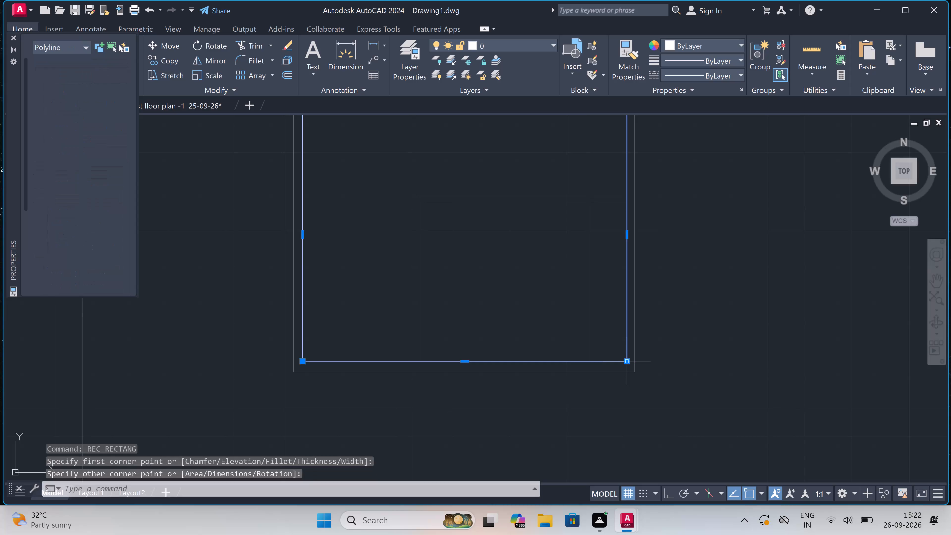
scroll(547, 326, "down", 4)
key("Escape")
scroll(528, 313, "down", 3)
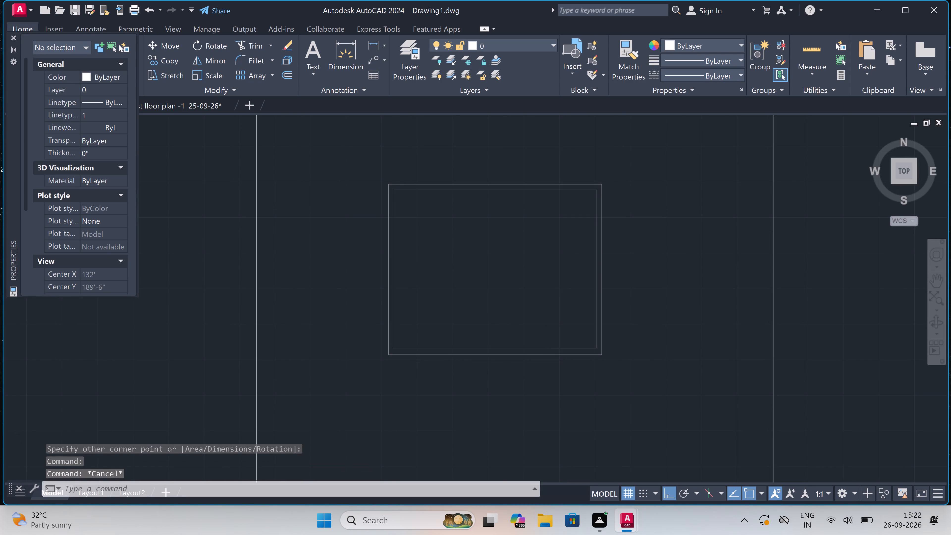
Draw a vertical centre line in the ground-storey west window, between the midpoints of the inner frame's top and bottom edges.
scroll(520, 294, "up", 1)
key("l")
key("space")
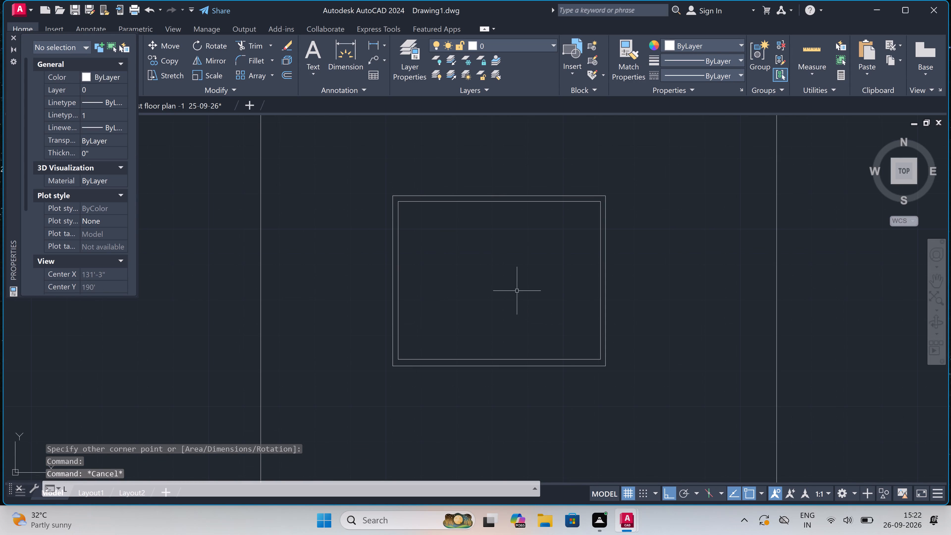
left_click(500, 200)
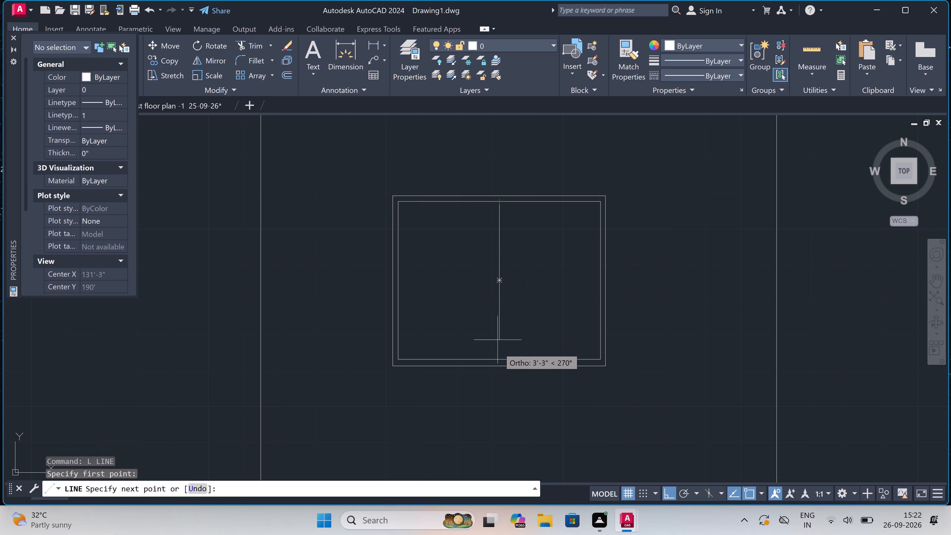
left_click(500, 358)
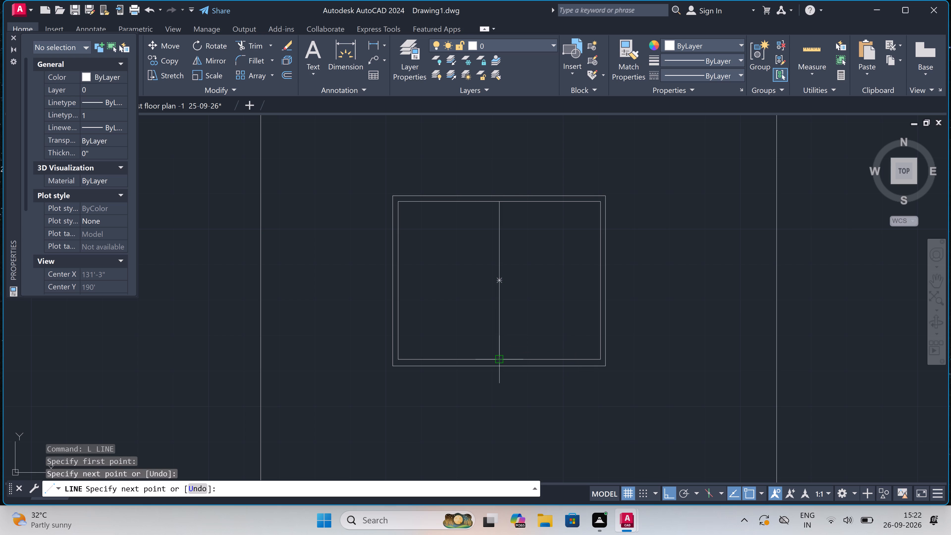
key("Escape")
Draw an inner frame rectangle just inside the outline of the elevation's ground-storey east window.
scroll(486, 320, "down", 6)
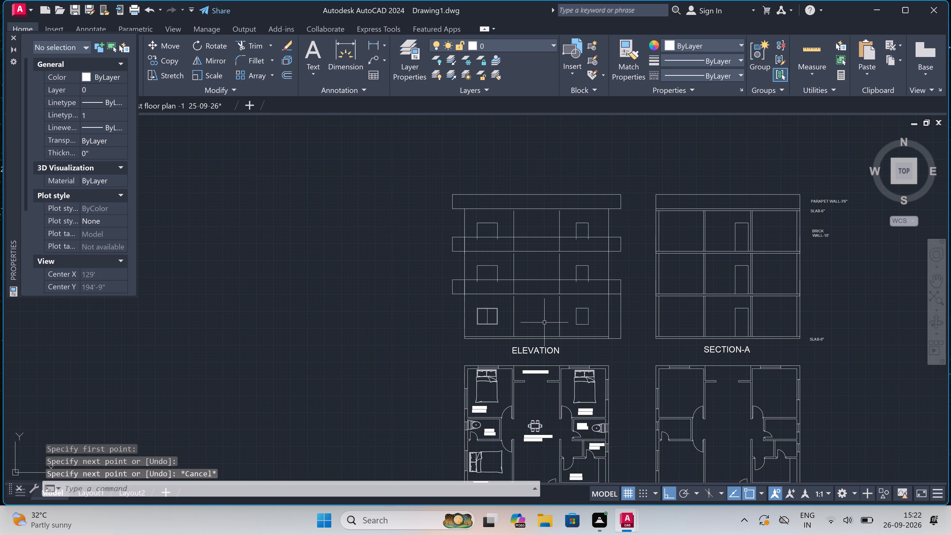
scroll(581, 319, "up", 5)
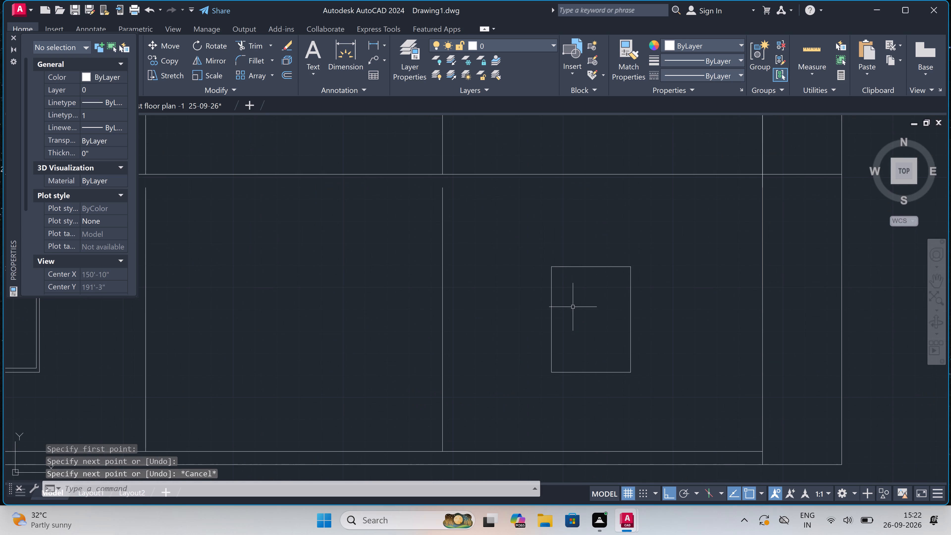
type("REC")
key("space")
scroll(553, 269, "up", 2)
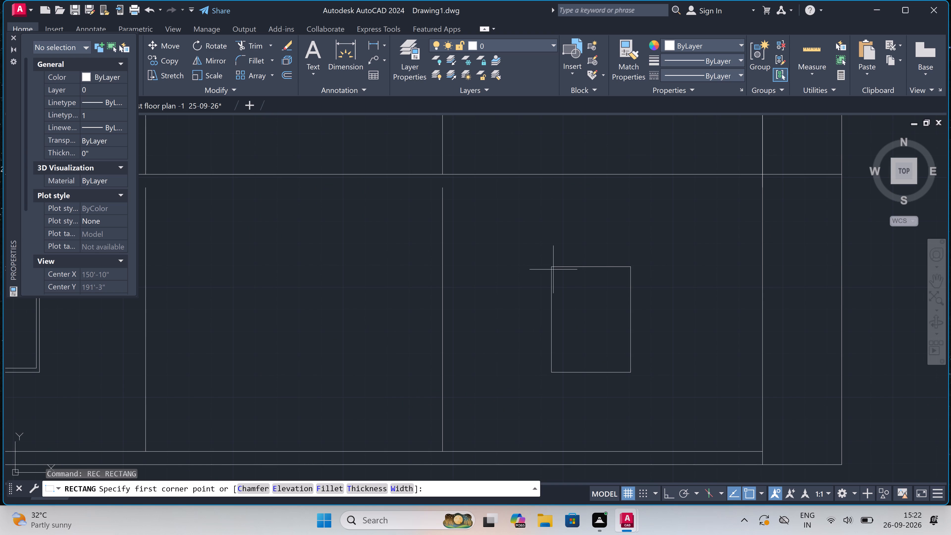
scroll(553, 269, "up", 1)
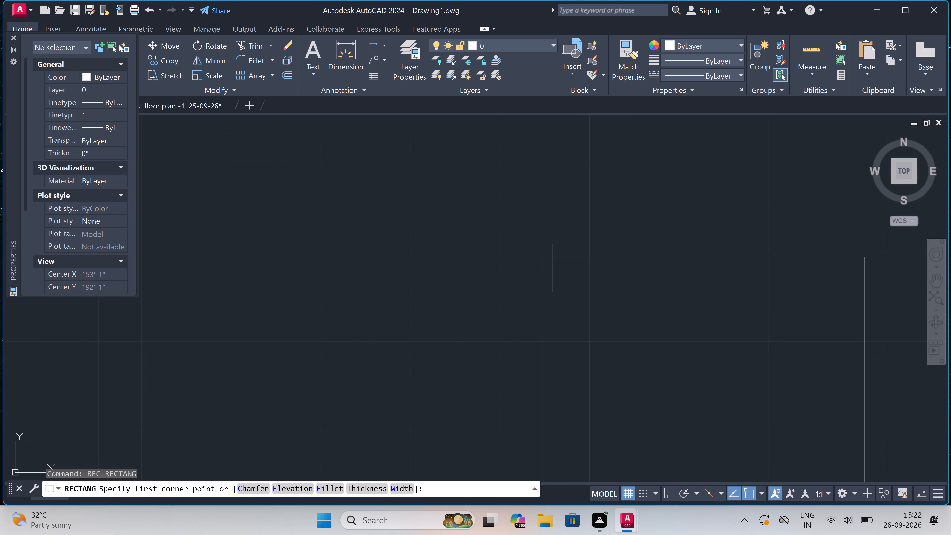
left_click(553, 268)
scroll(585, 303, "down", 2)
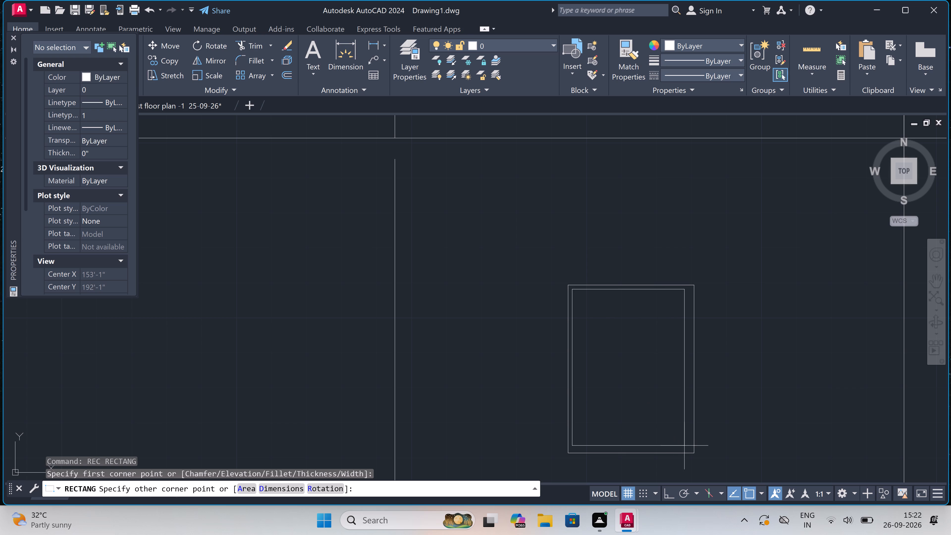
scroll(689, 446, "up", 2)
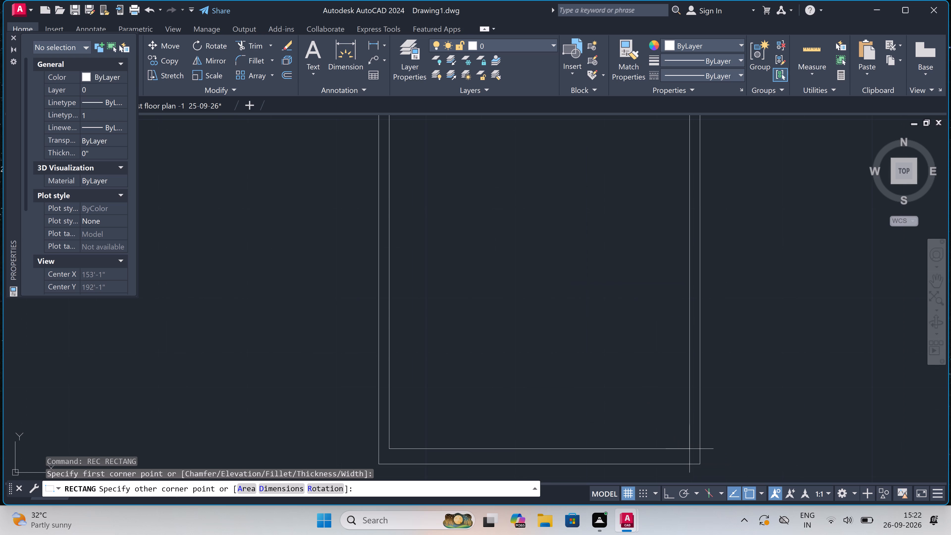
left_click(689, 450)
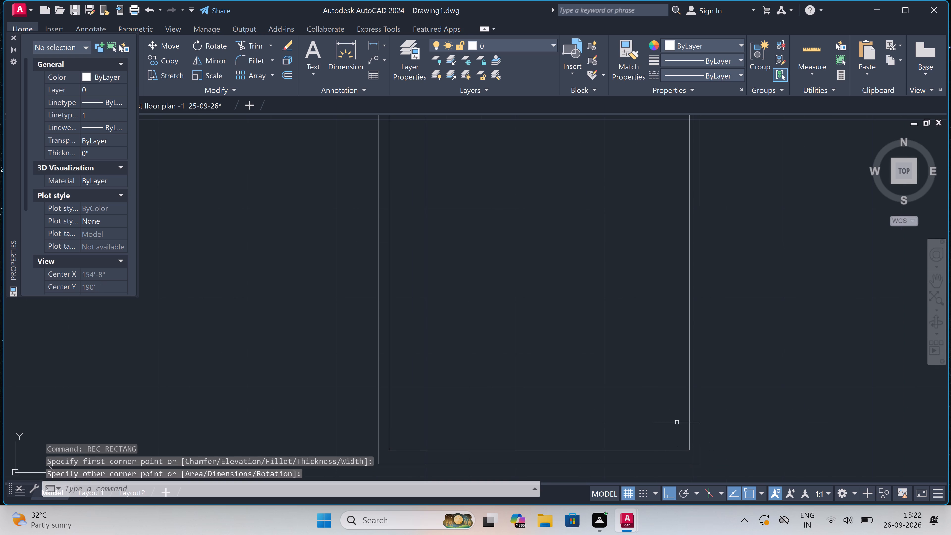
Draw a vertical centre line in the ground-storey east window, from the inner frame's bottom midpoint to its top midpoint.
key("l")
key("space")
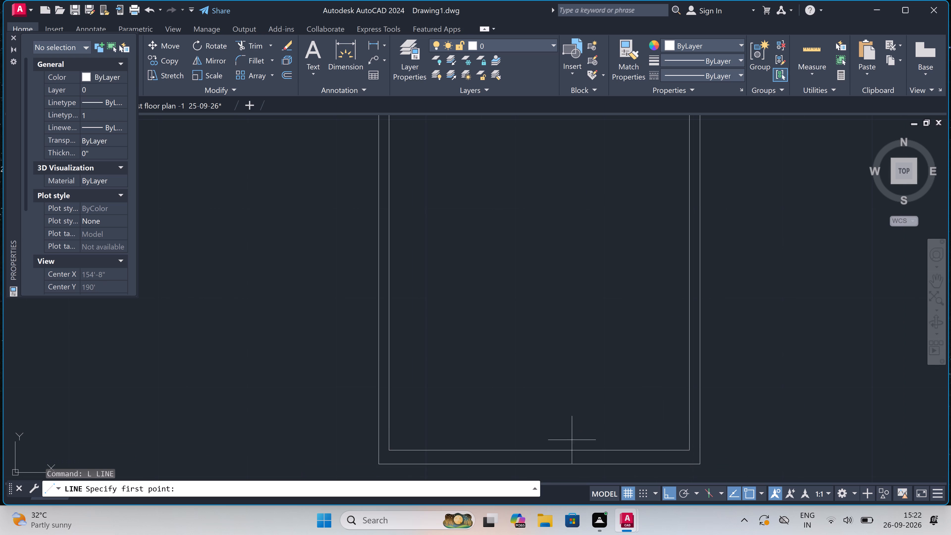
left_click(539, 452)
scroll(537, 377, "down", 3)
scroll(537, 341, "up", 3)
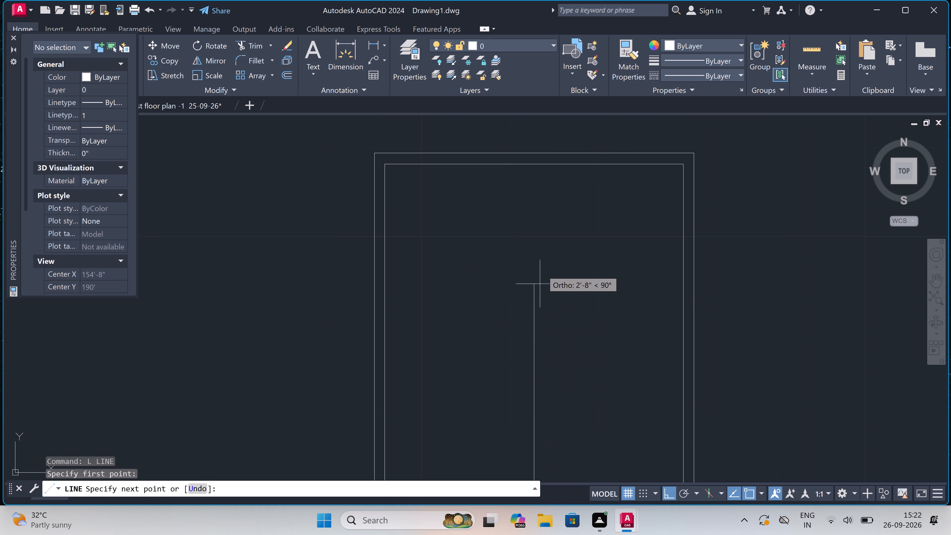
left_click(536, 167)
key("Escape")
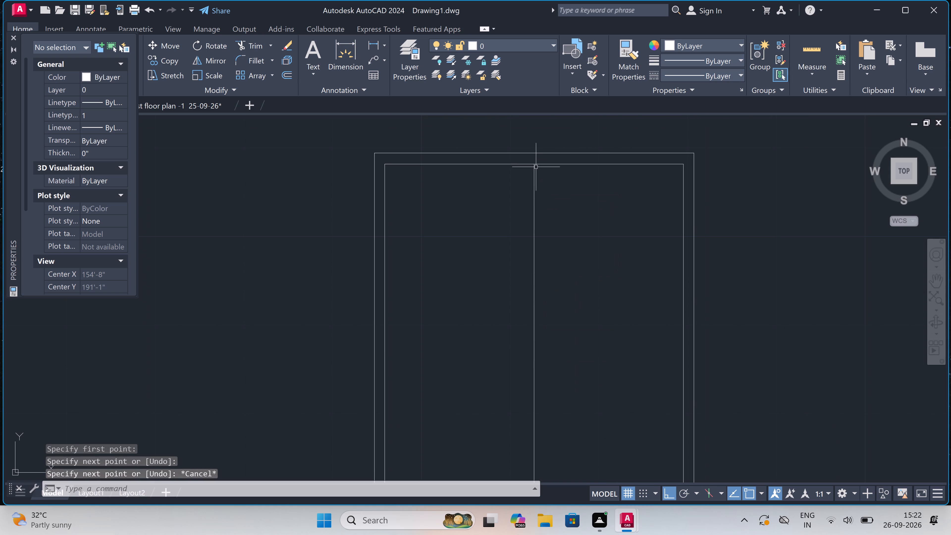
Extend the ground storey's two interior vertical wall lines up to the underside of the projecting band above.
scroll(545, 200, "down", 8)
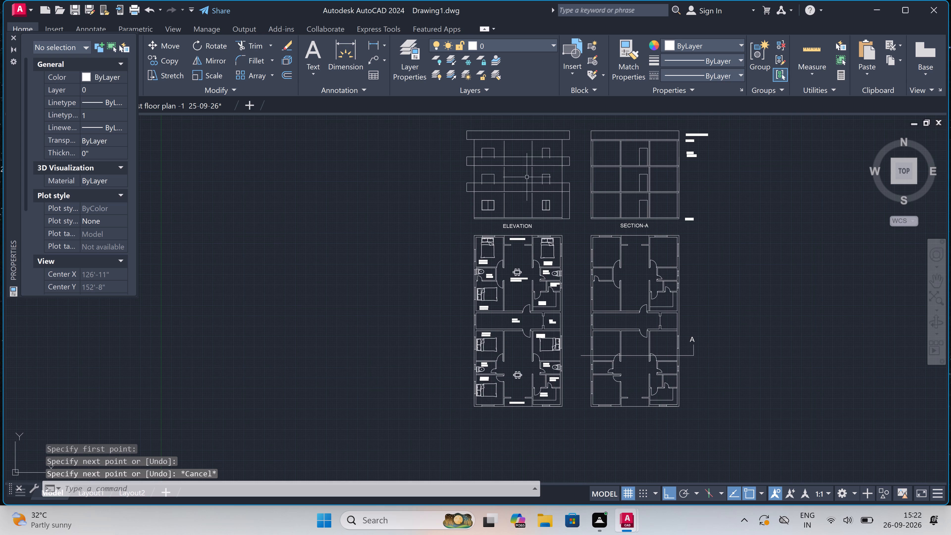
scroll(513, 173, "up", 3)
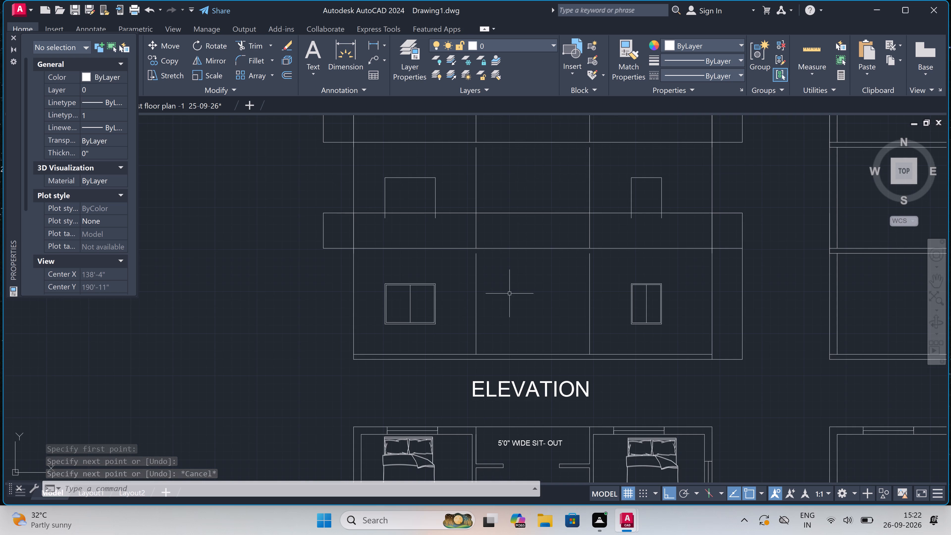
scroll(509, 294, "up", 1)
key("e")
type("X")
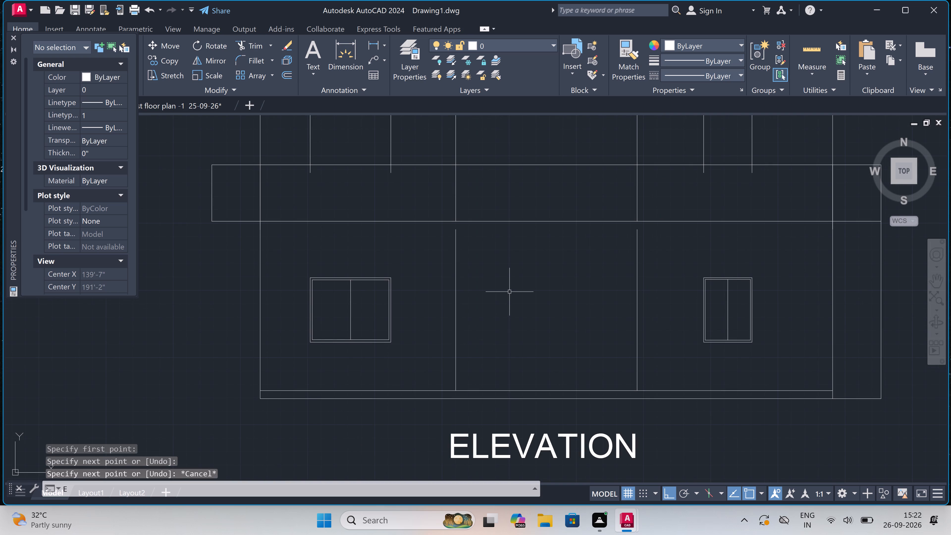
key("space")
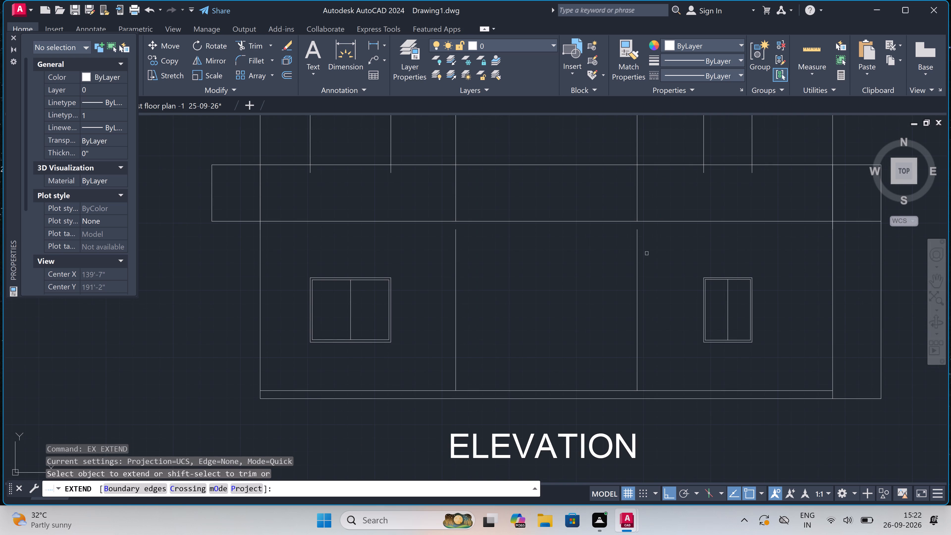
left_click(658, 248)
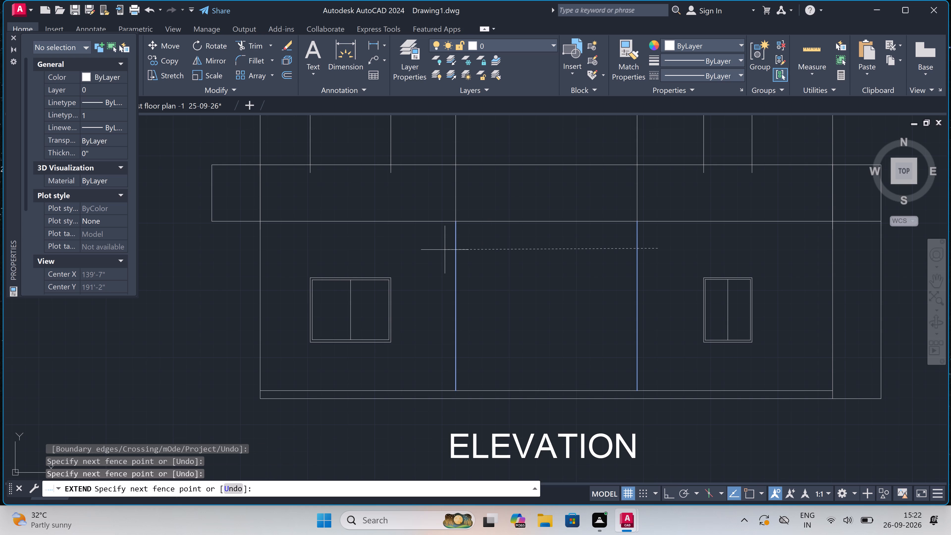
left_click(444, 248)
Extend the two interior vertical wall lines of the elevation's middle and top storeys up to the underside of the bands above them.
scroll(535, 282, "down", 3)
scroll(533, 239, "up", 3)
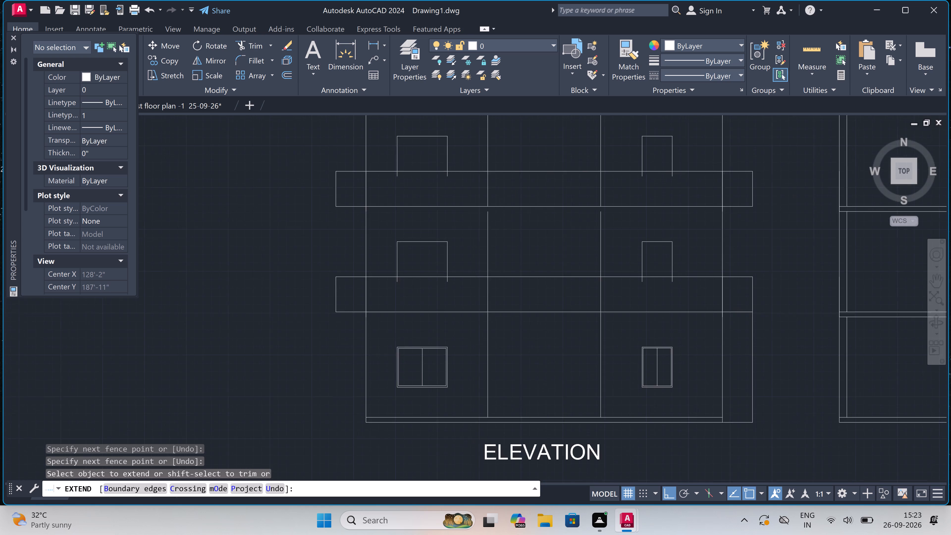
left_click(653, 243)
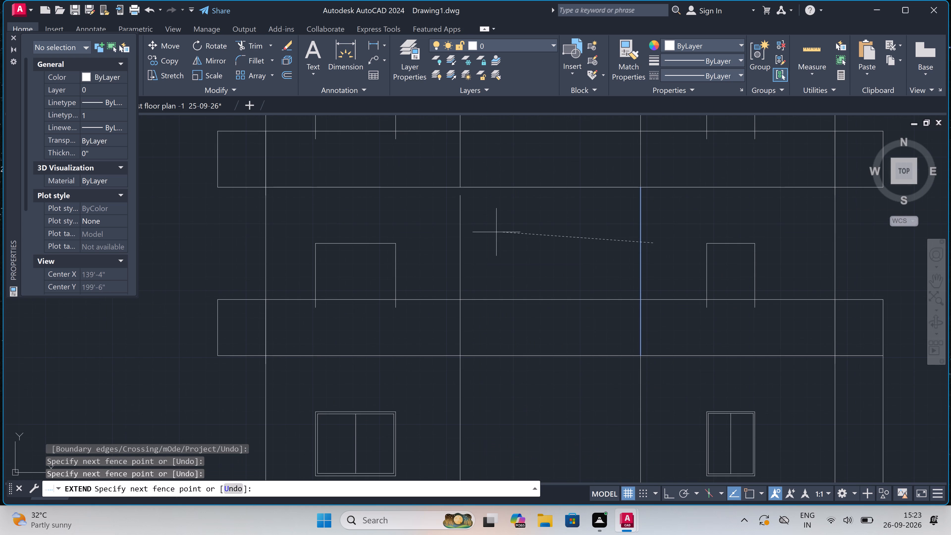
left_click(450, 235)
scroll(527, 255, "down", 3)
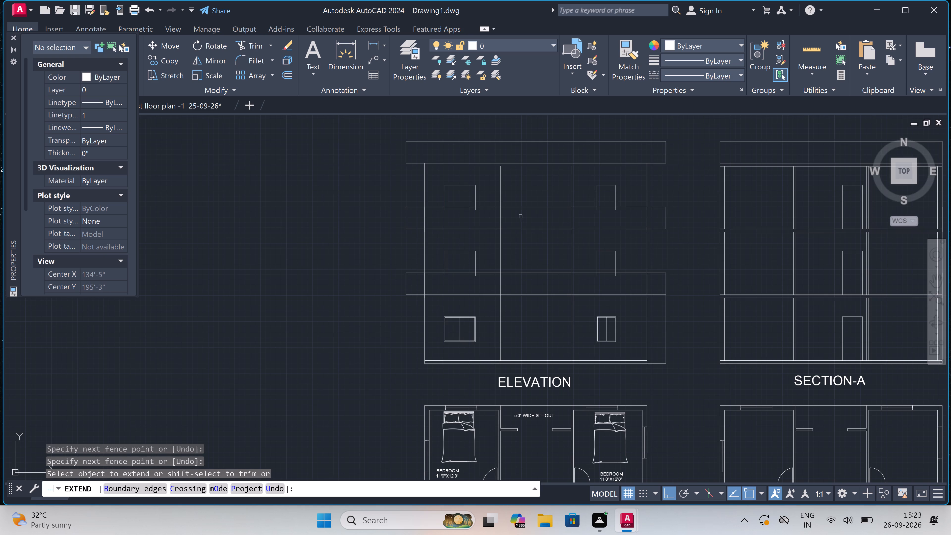
scroll(515, 176, "up", 2)
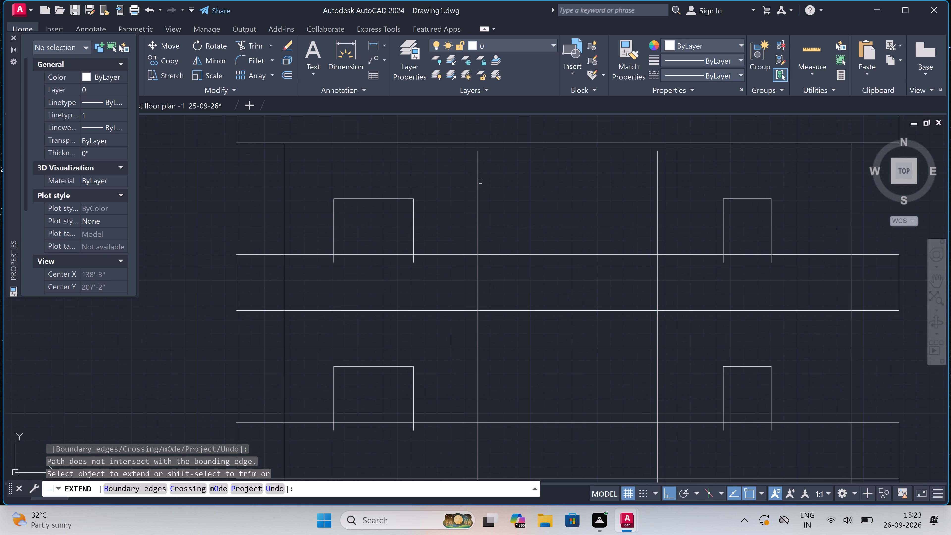
left_click(462, 179)
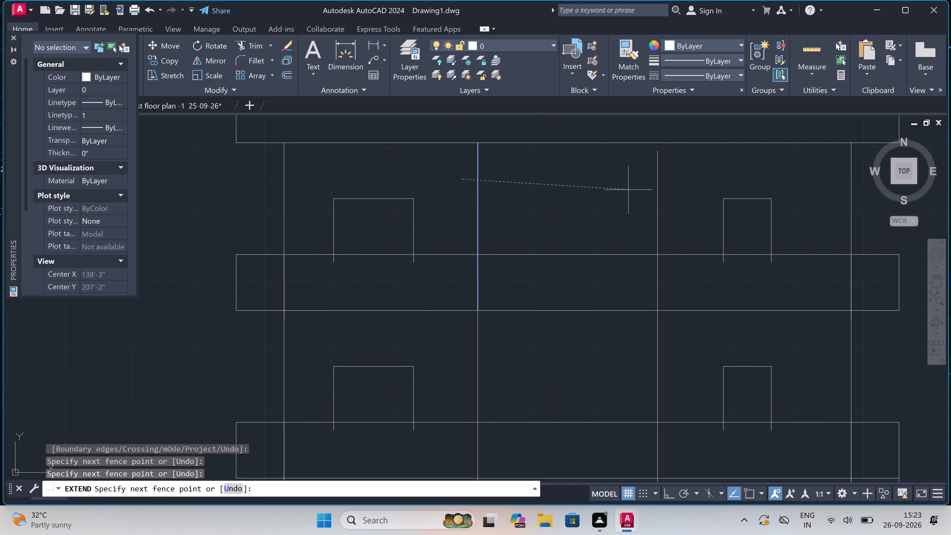
left_click(682, 187)
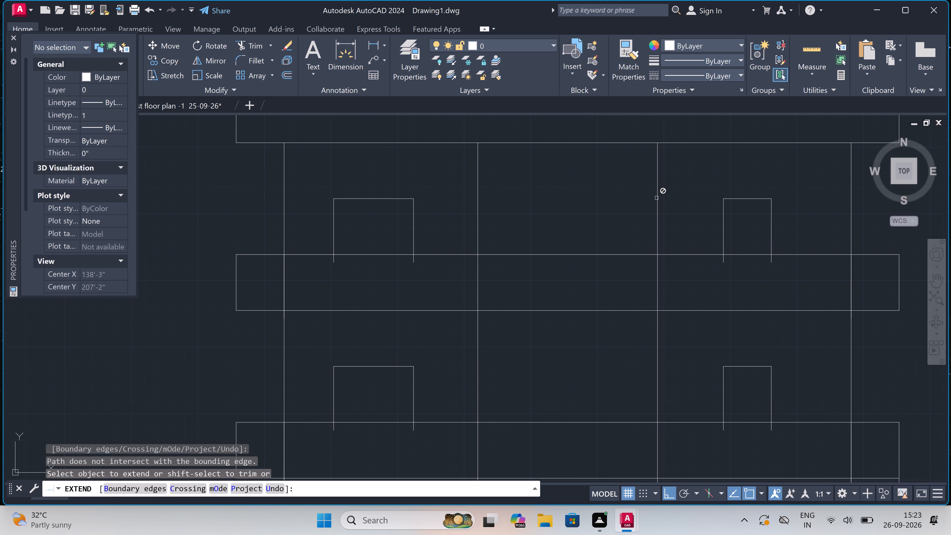
key("Escape")
scroll(562, 211, "down", 3)
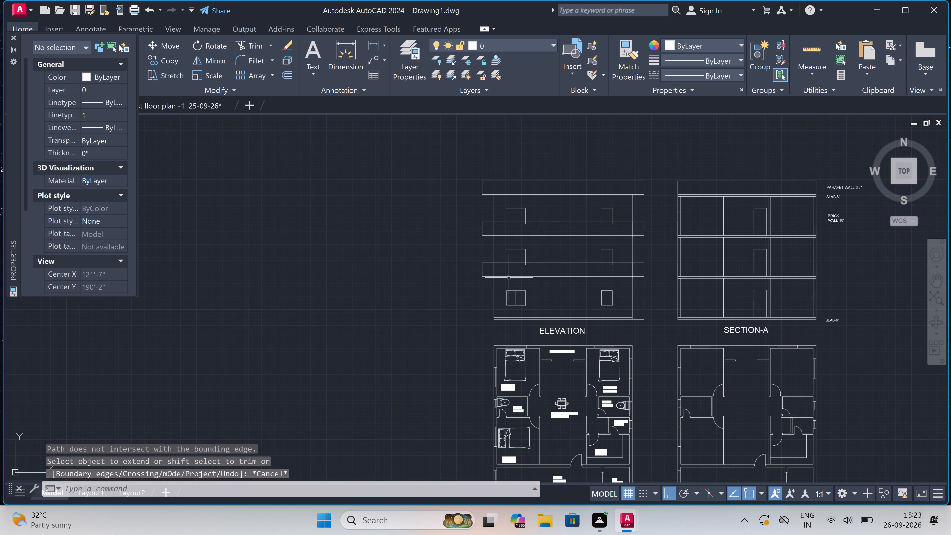
Copy both ground-storey windows straight up, aligning them with the top corners of the middle-storey window outlines.
scroll(512, 292, "up", 3)
left_click(587, 270)
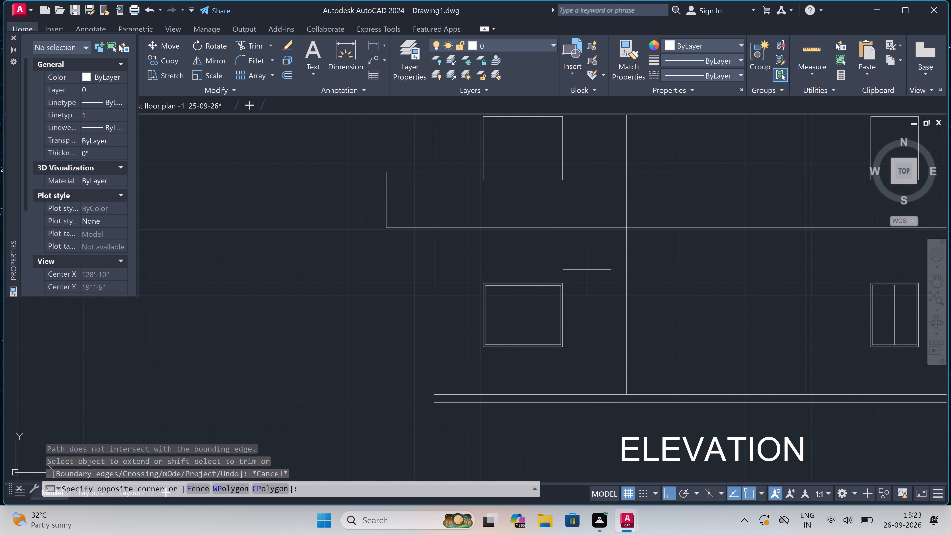
left_click(471, 357)
scroll(472, 355, "down", 2)
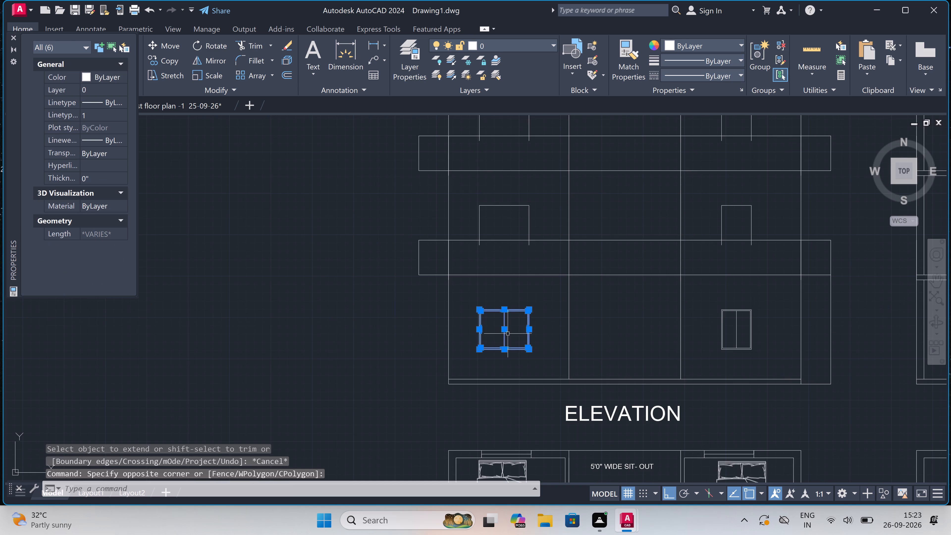
scroll(737, 328, "up", 1)
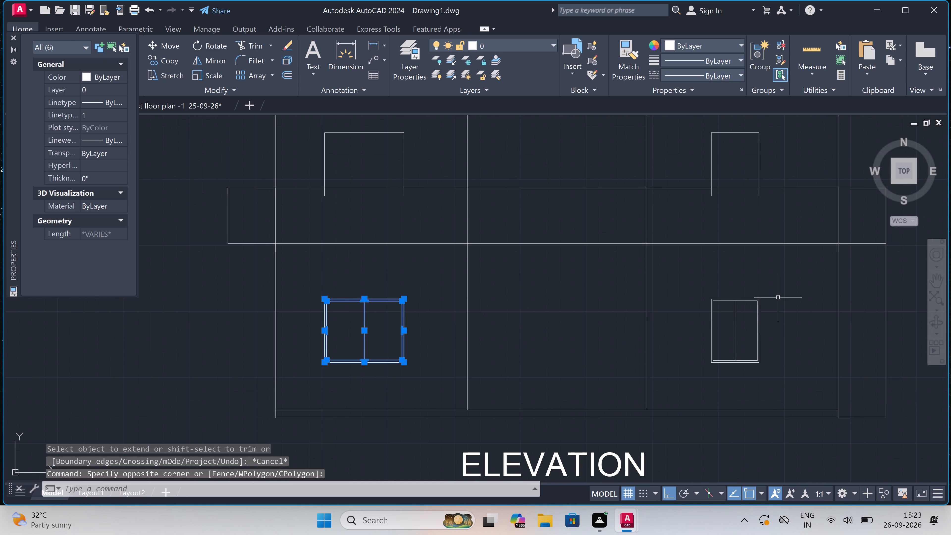
left_click(778, 295)
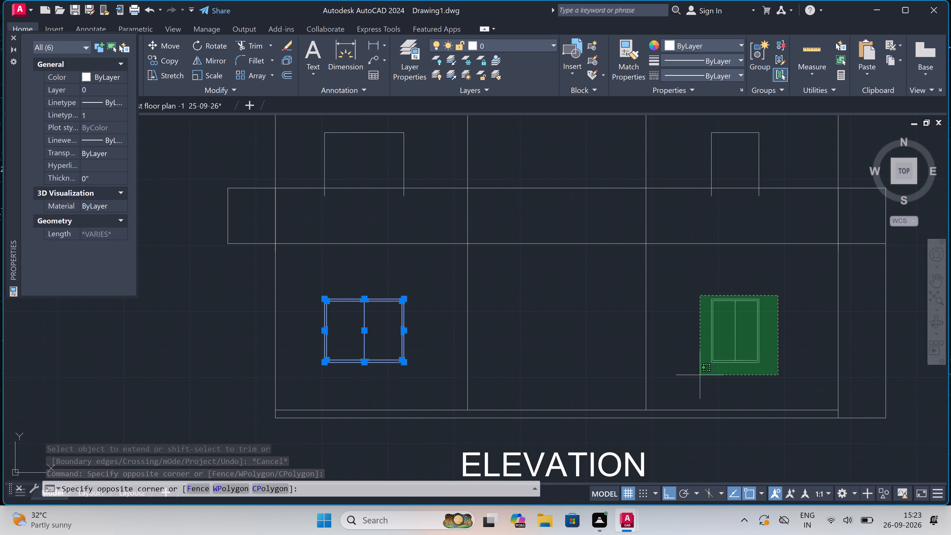
left_click(700, 375)
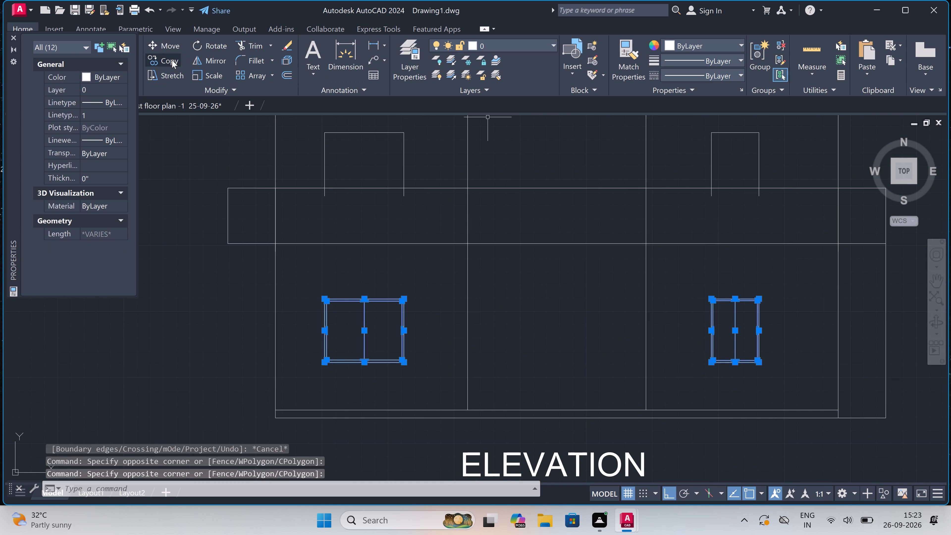
double_click(172, 60)
scroll(313, 308, "up", 1)
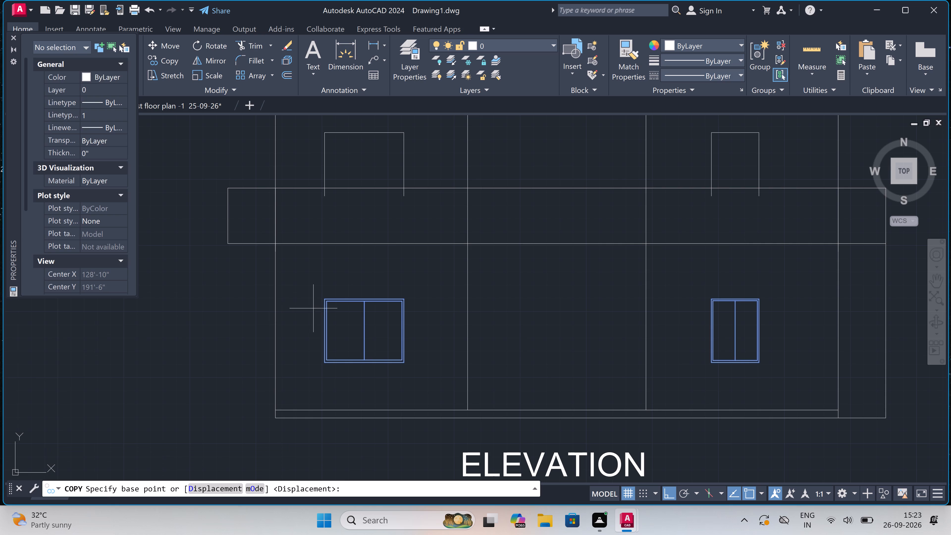
left_click(328, 295)
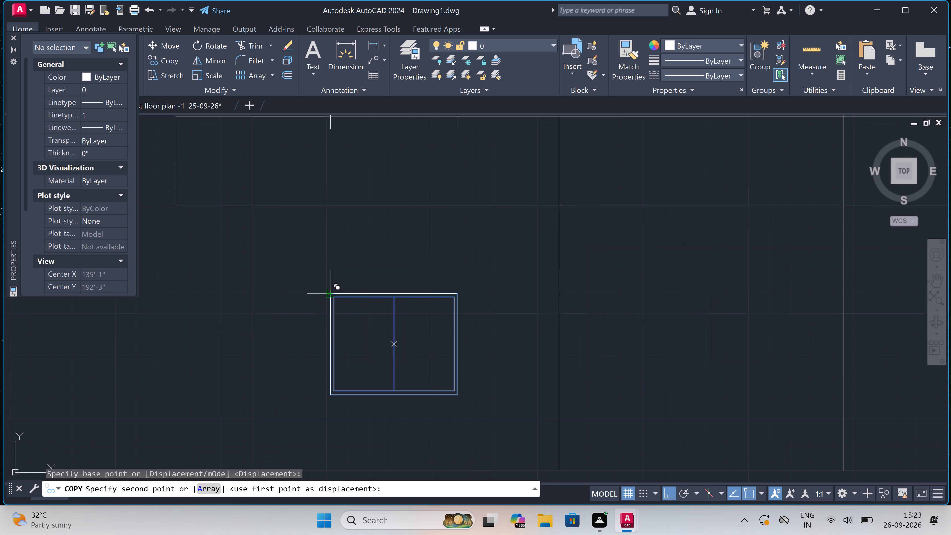
scroll(335, 258, "down", 3)
scroll(331, 200, "up", 3)
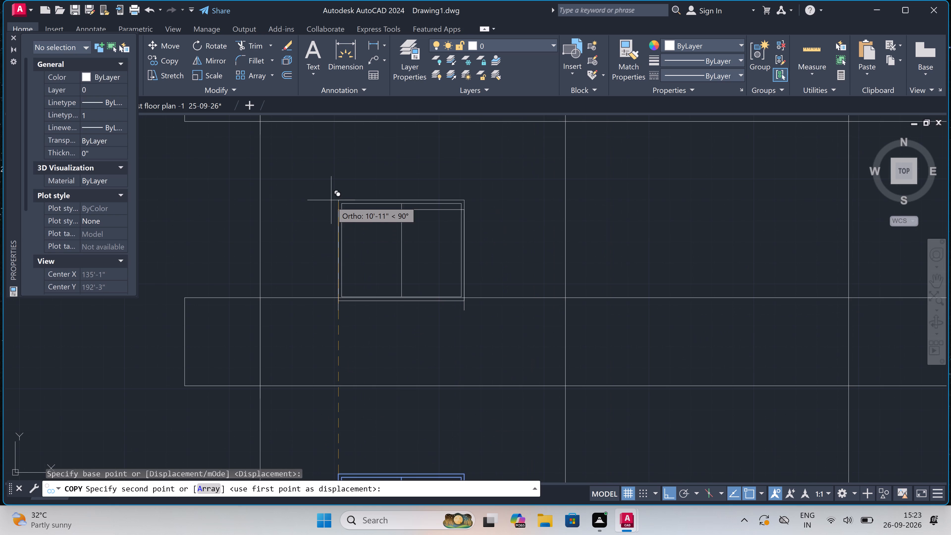
scroll(335, 213, "up", 3)
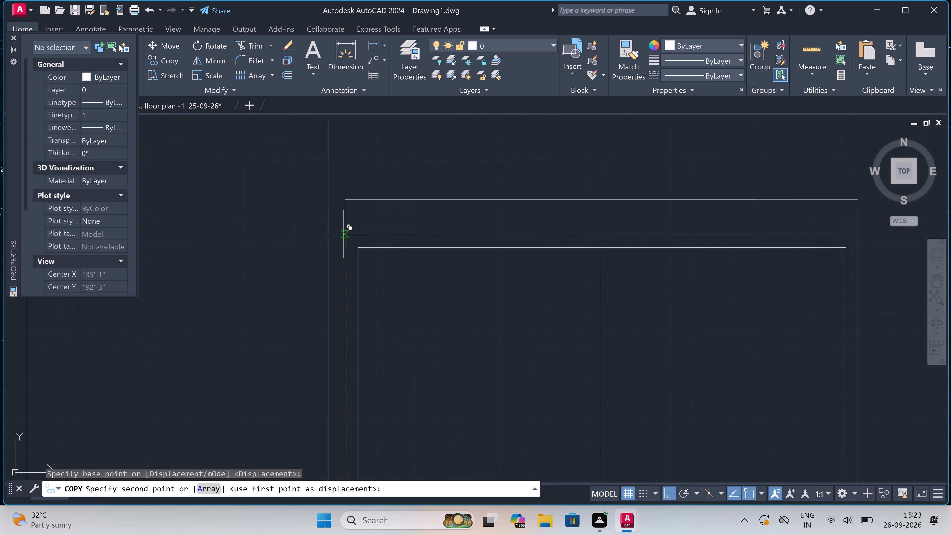
left_click(345, 204)
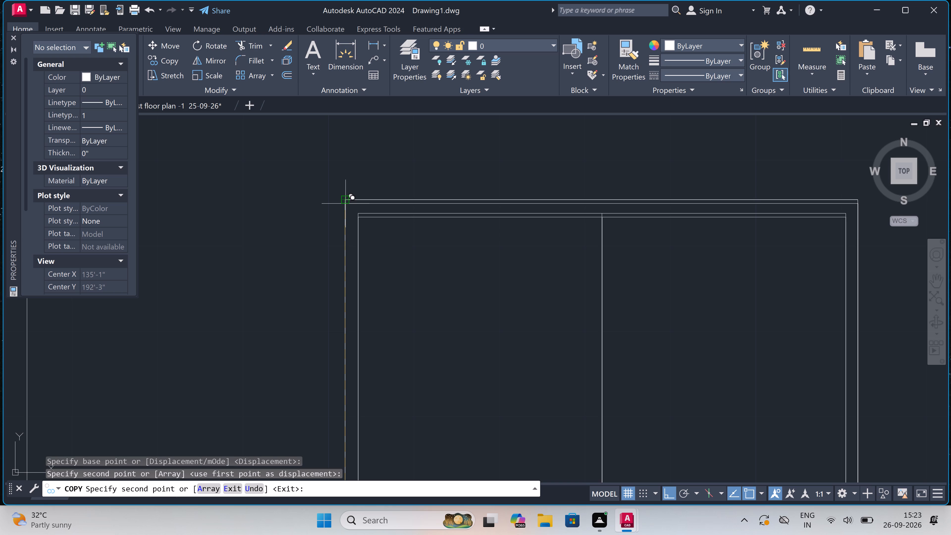
Place another copy of the two windows at the top storey, aligned with the top corners of its window outlines.
scroll(345, 204, "down", 7)
scroll(343, 163, "up", 4)
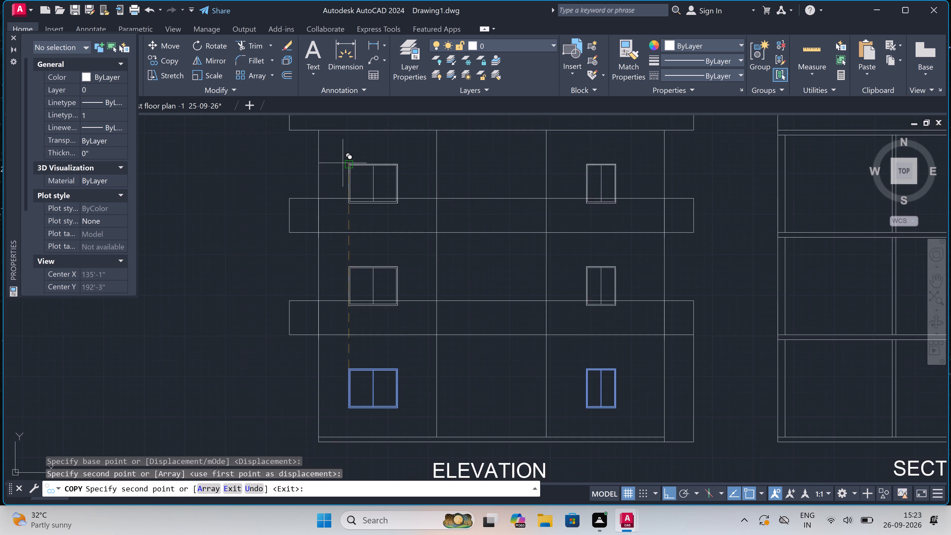
scroll(343, 164, "up", 3)
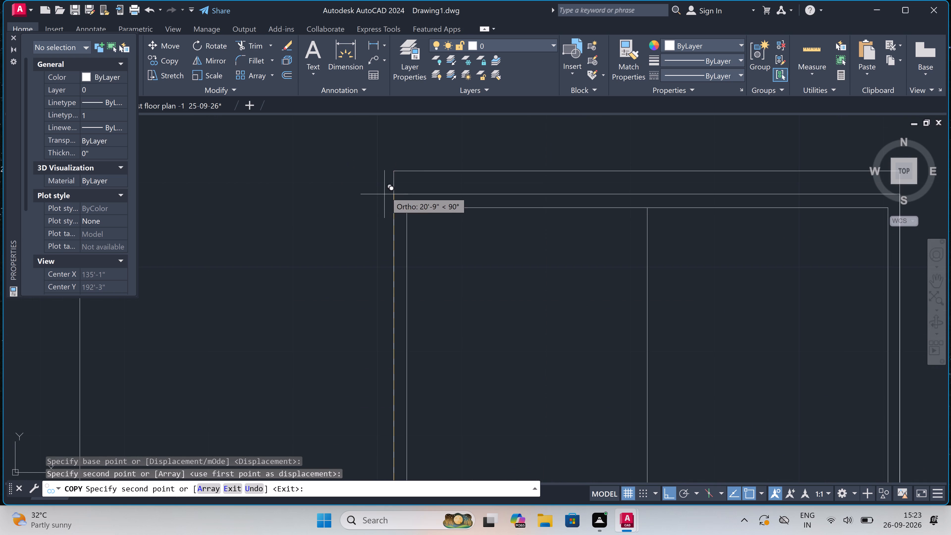
left_click(396, 175)
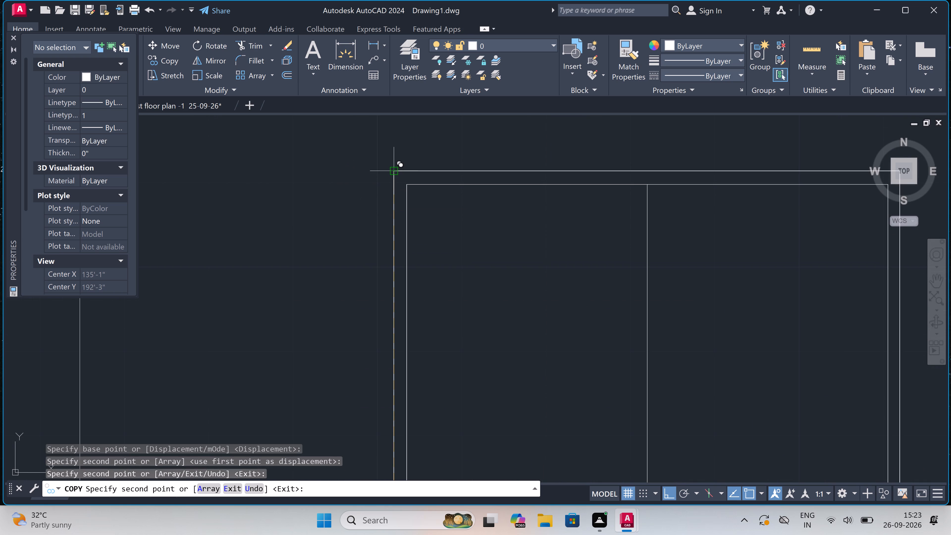
key("Escape")
Trim the top-storey west window below the upper band's top edge, and remove the west wall line inside that band.
scroll(396, 175, "down", 3)
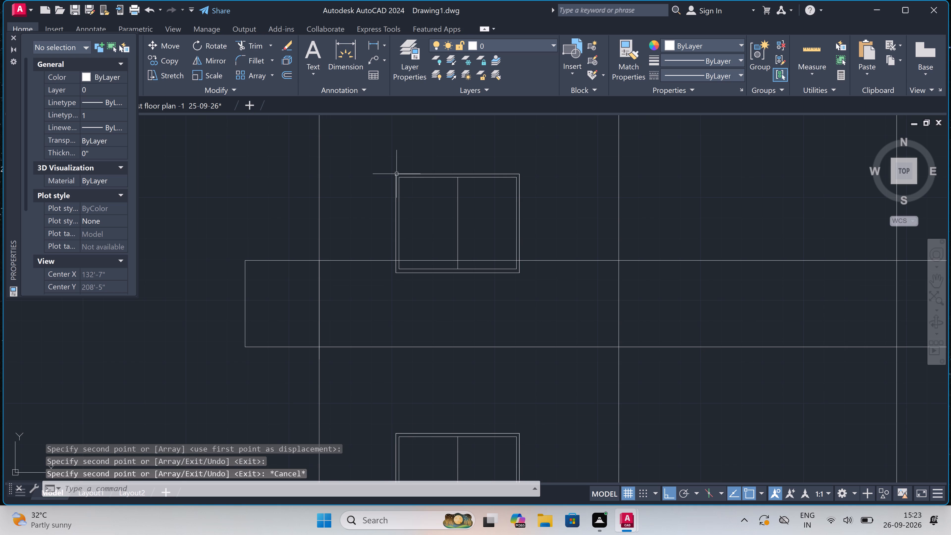
type("TR")
key("space")
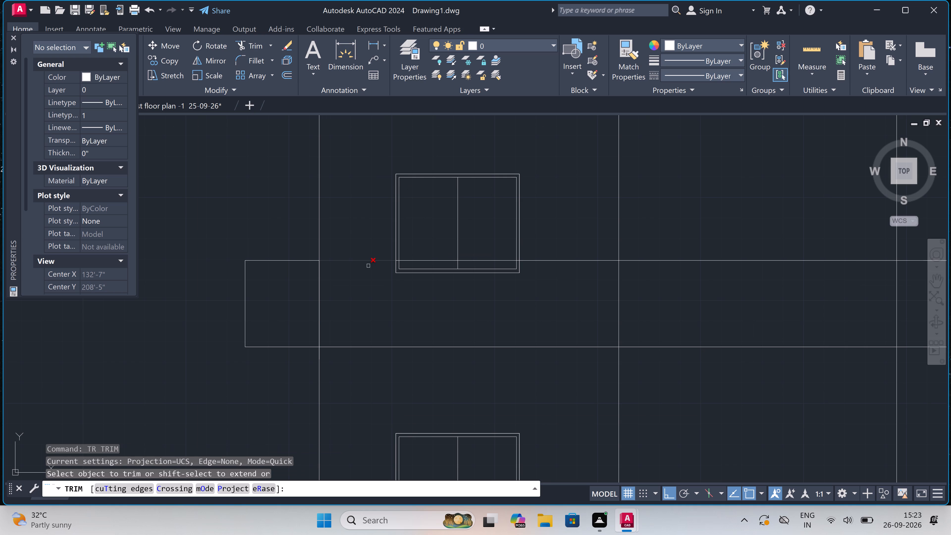
left_click_drag(307, 278, 310, 276)
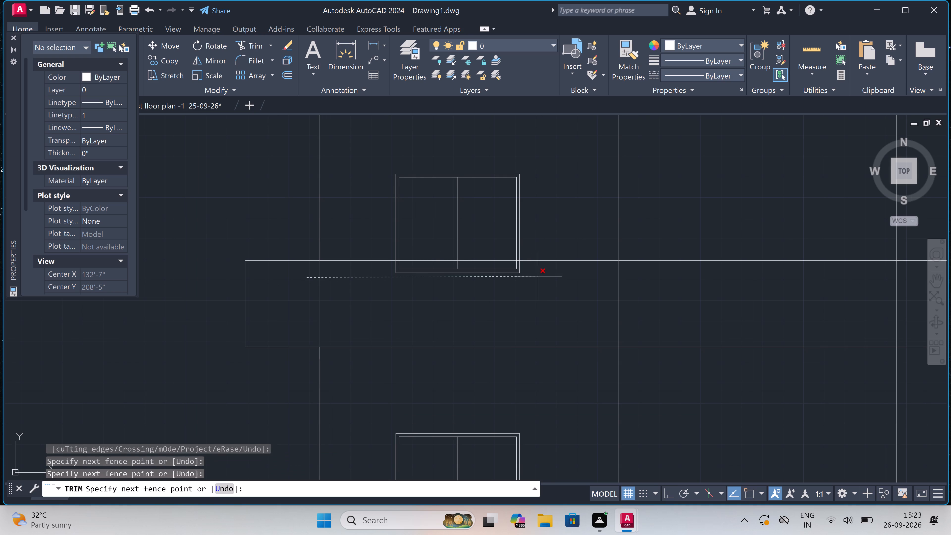
triple_click(541, 274)
double_click(402, 269)
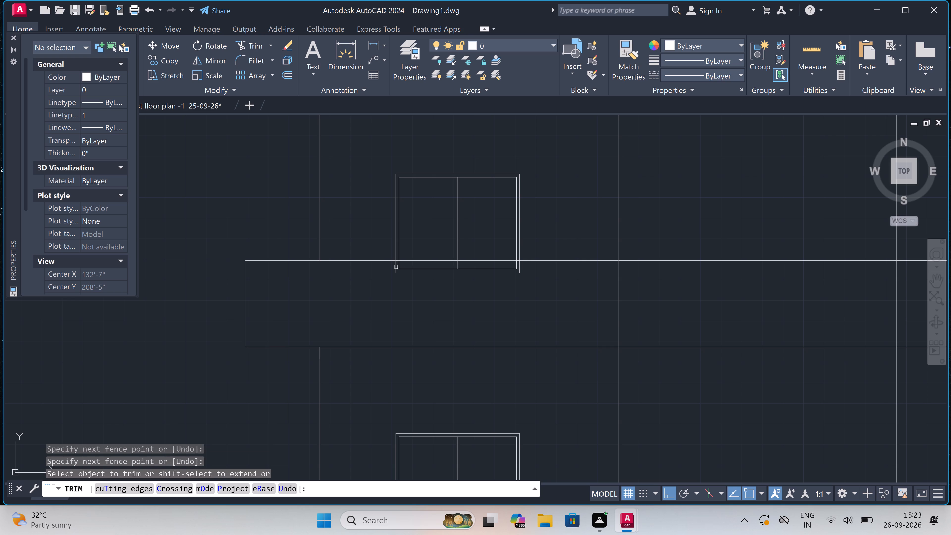
double_click(384, 265)
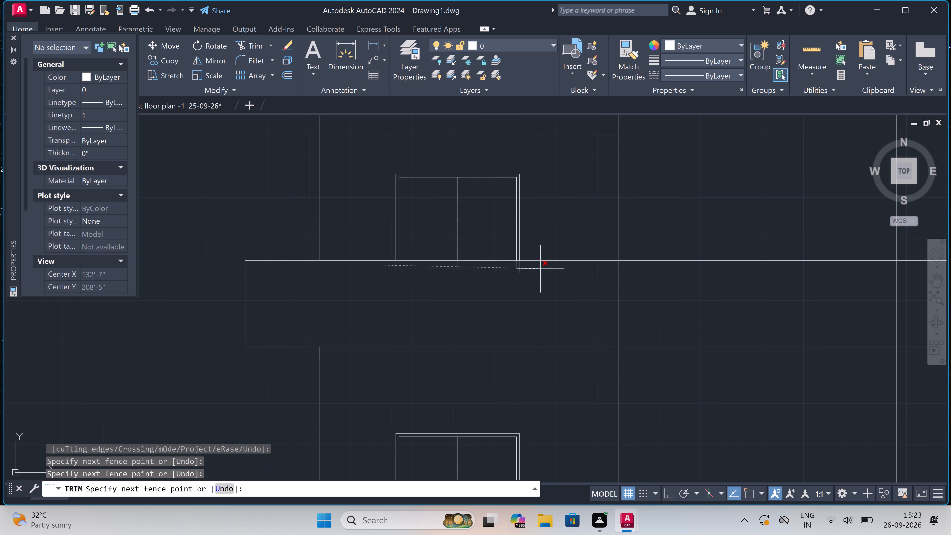
left_click(542, 267)
double_click(499, 268)
scroll(497, 270, "down", 3)
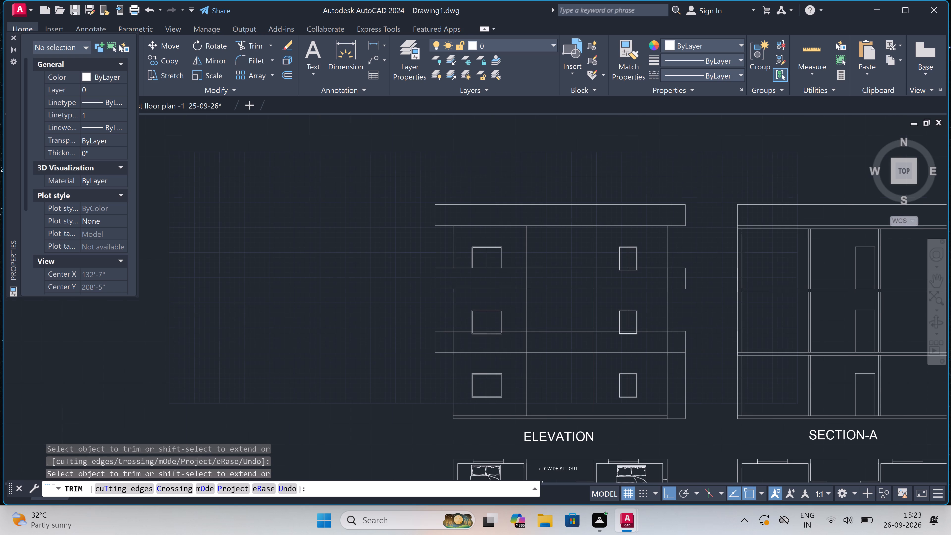
Trim the two interior vertical wall lines out of the band between the middle and top storeys.
double_click(502, 279)
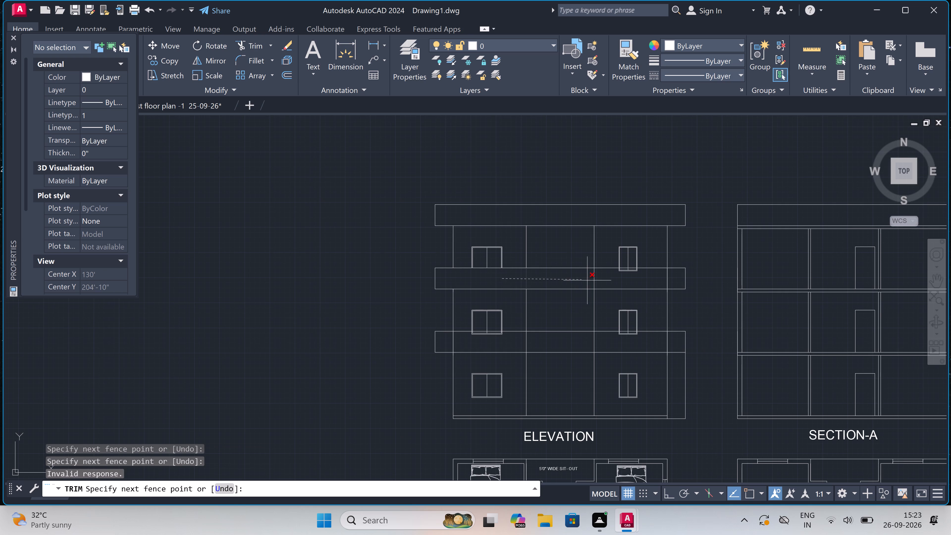
left_click(605, 279)
Trim away the parts of the top-storey east window that fall below the top edge of the band.
scroll(629, 275, "up", 2)
scroll(653, 262, "up", 2)
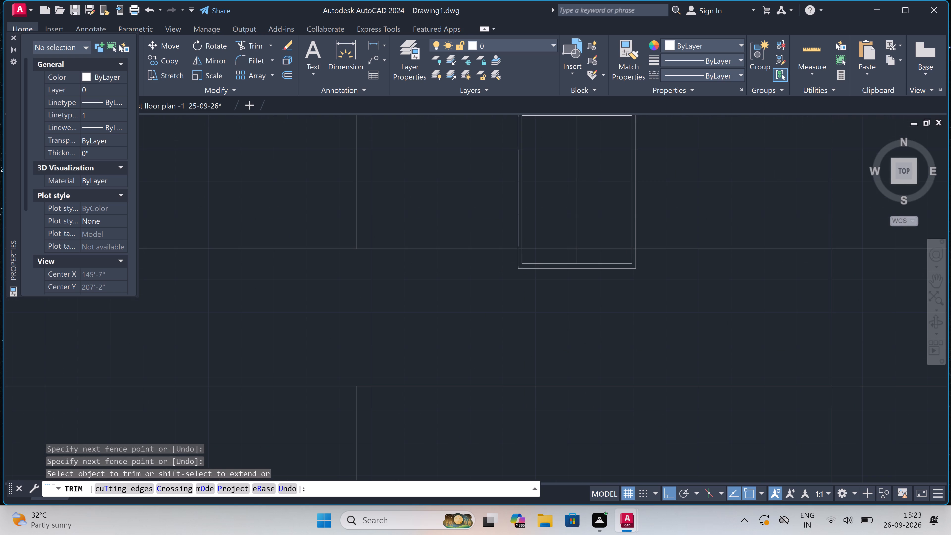
left_click(658, 261)
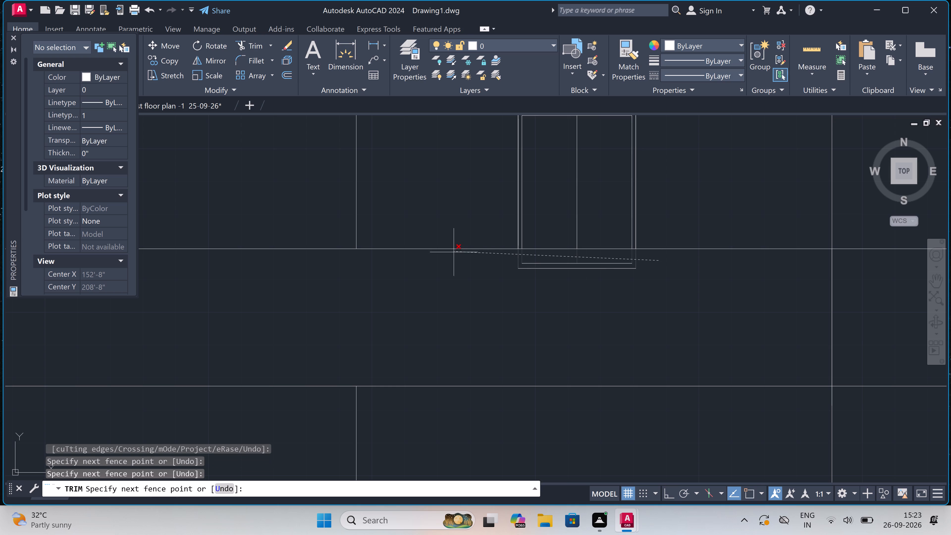
left_click(449, 261)
left_click(538, 261)
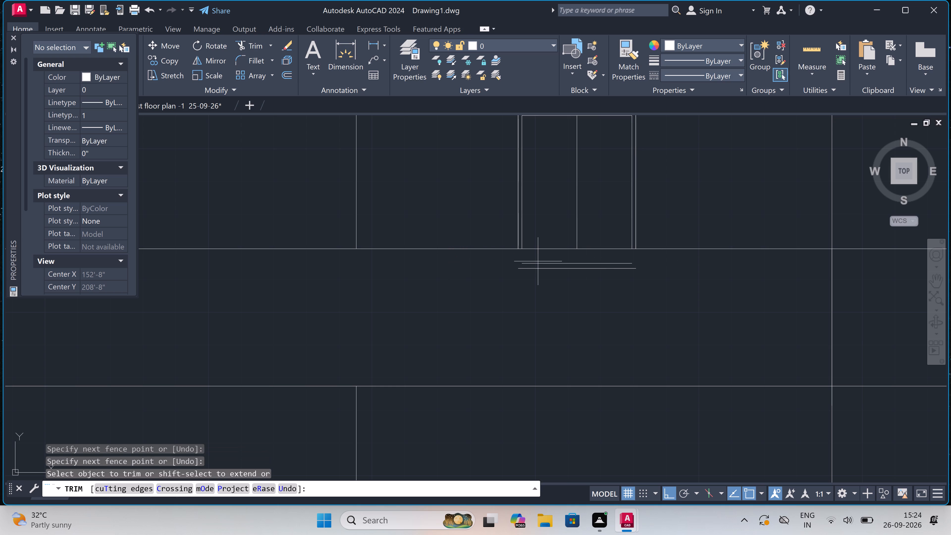
left_click(540, 274)
Trim away the parts of the middle-storey east window that fall below the top edge of the lower band.
scroll(540, 273, "down", 3)
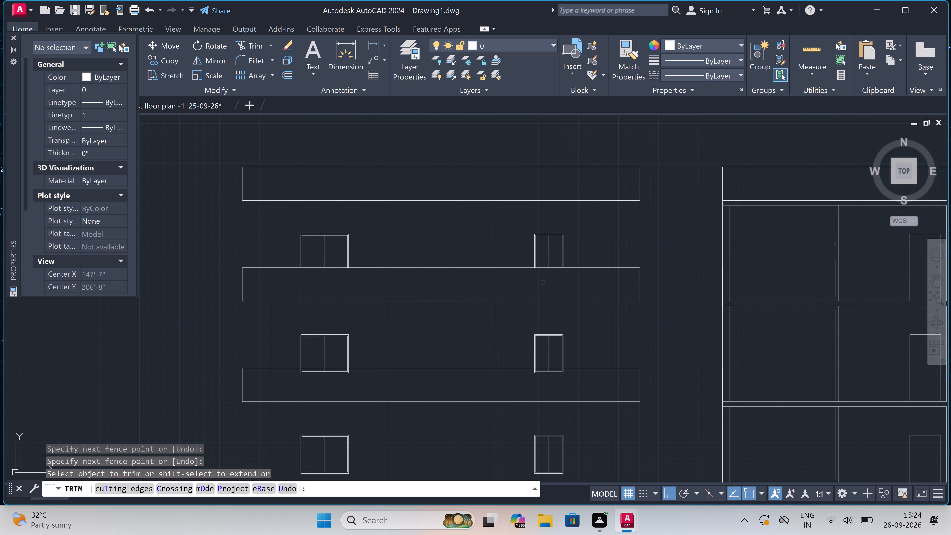
scroll(566, 387, "up", 3)
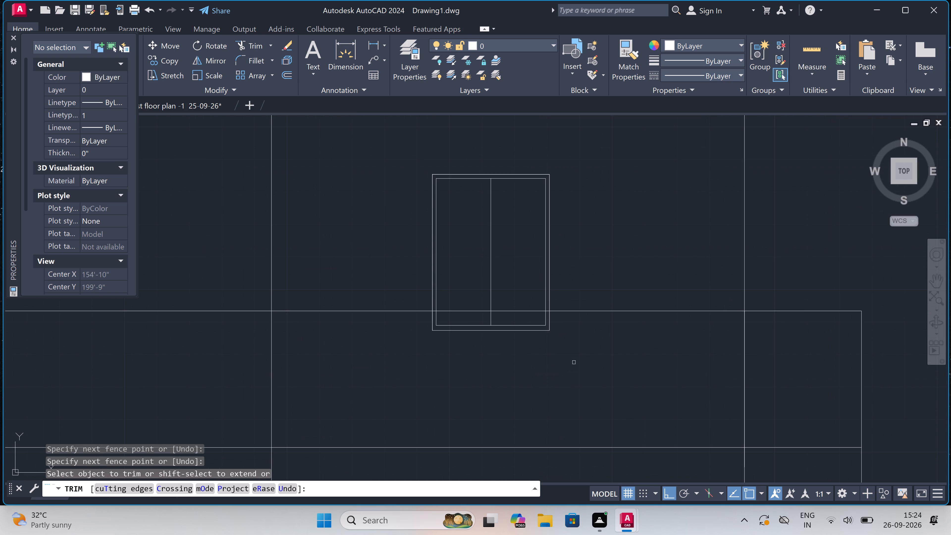
scroll(578, 336, "up", 3)
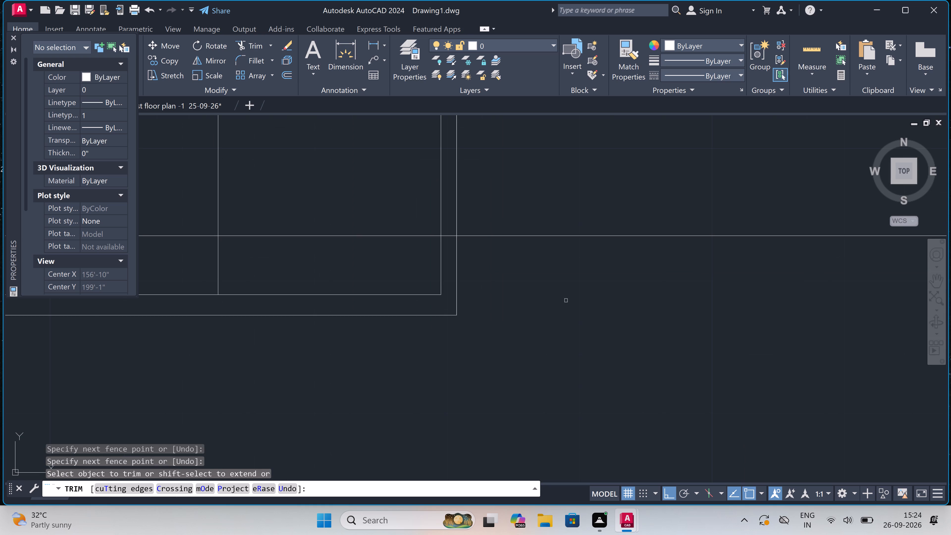
left_click(566, 270)
scroll(456, 258, "down", 4)
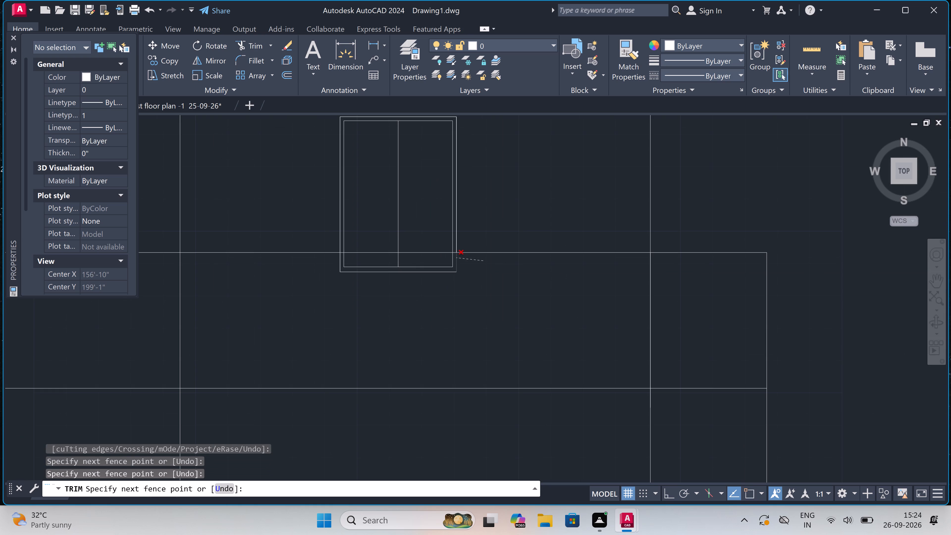
left_click(290, 265)
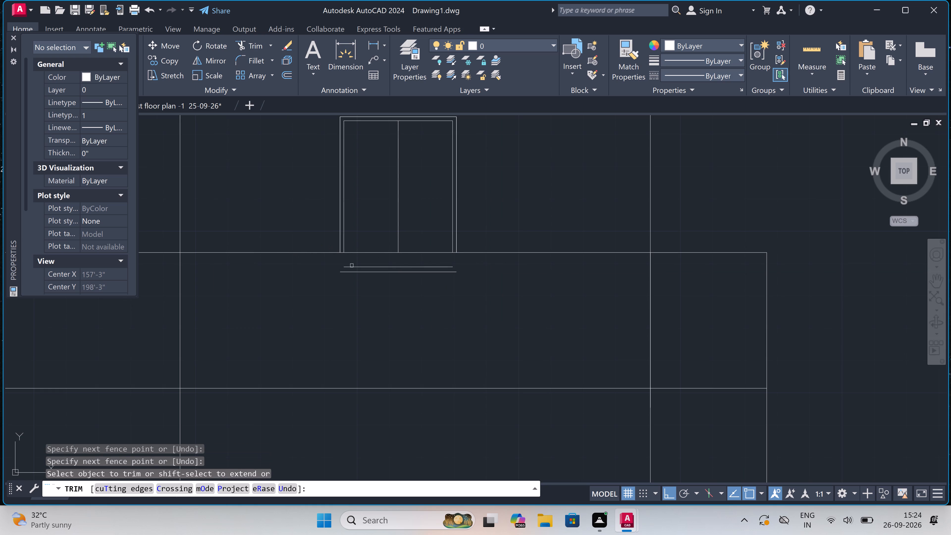
left_click(387, 266)
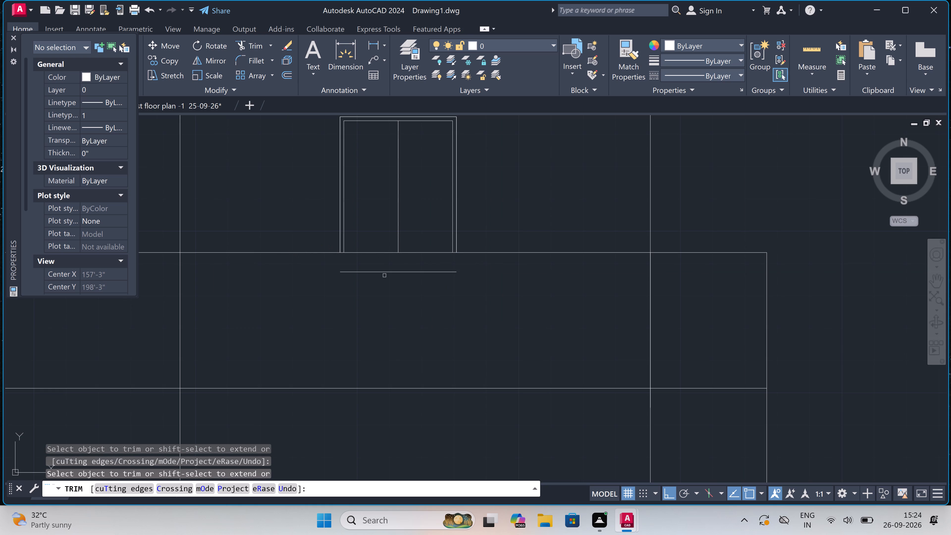
left_click(386, 272)
Trim the two interior vertical wall lines out of the band between the ground and middle storeys.
scroll(386, 272, "down", 2)
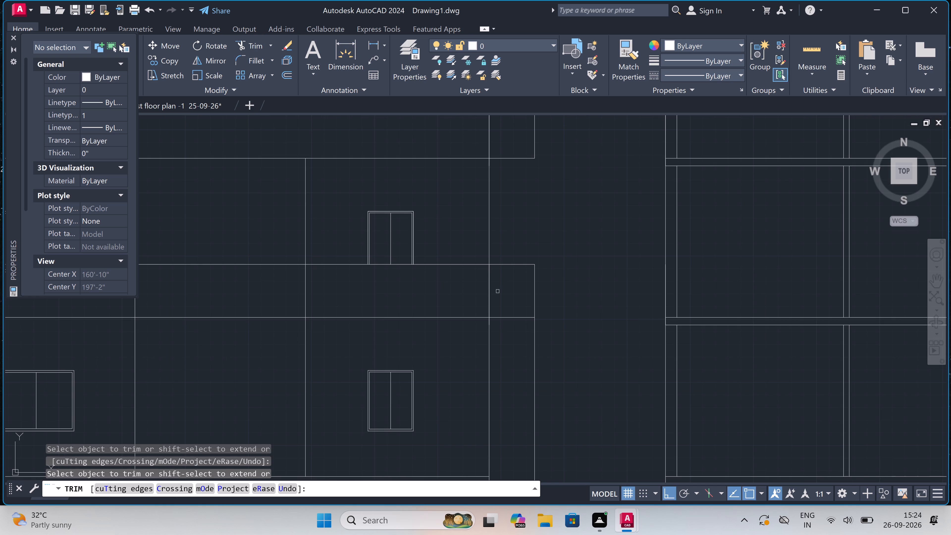
left_click(505, 291)
scroll(414, 290, "down", 4)
scroll(355, 290, "up", 1)
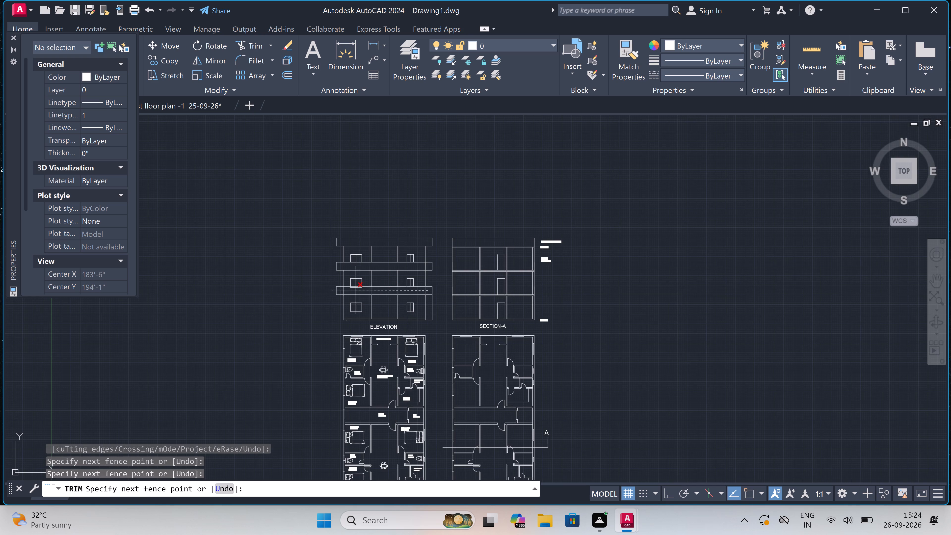
scroll(355, 290, "up", 2)
left_click(354, 290)
Trim away the parts of the middle-storey west window that fall below the top edge of the lower band.
scroll(350, 278, "up", 3)
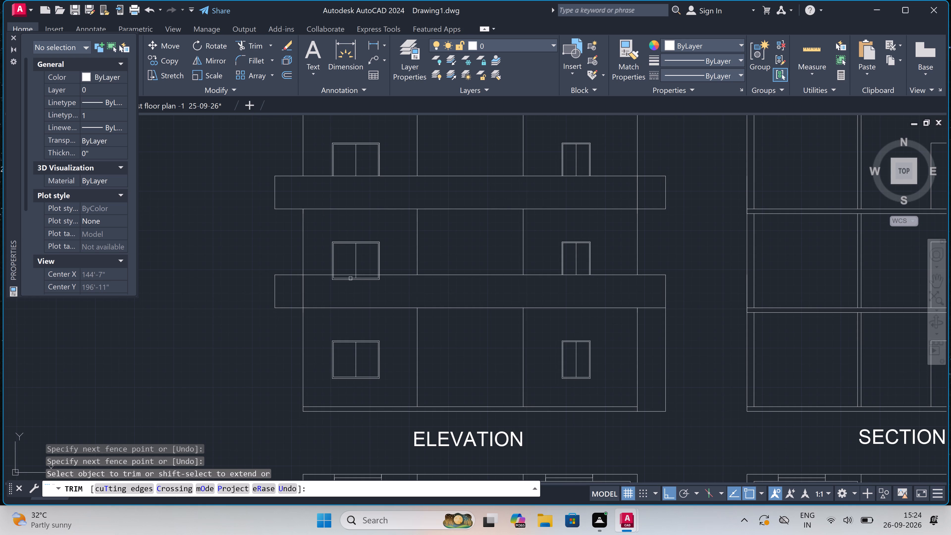
left_click(339, 276)
scroll(339, 276, "up", 2)
left_click(339, 276)
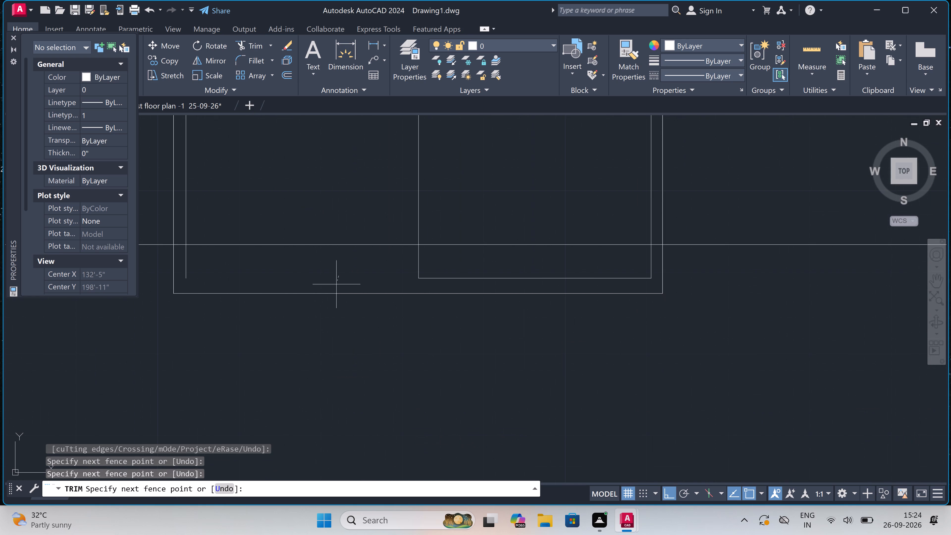
left_click(333, 311)
scroll(333, 311, "down", 3)
scroll(281, 294, "up", 3)
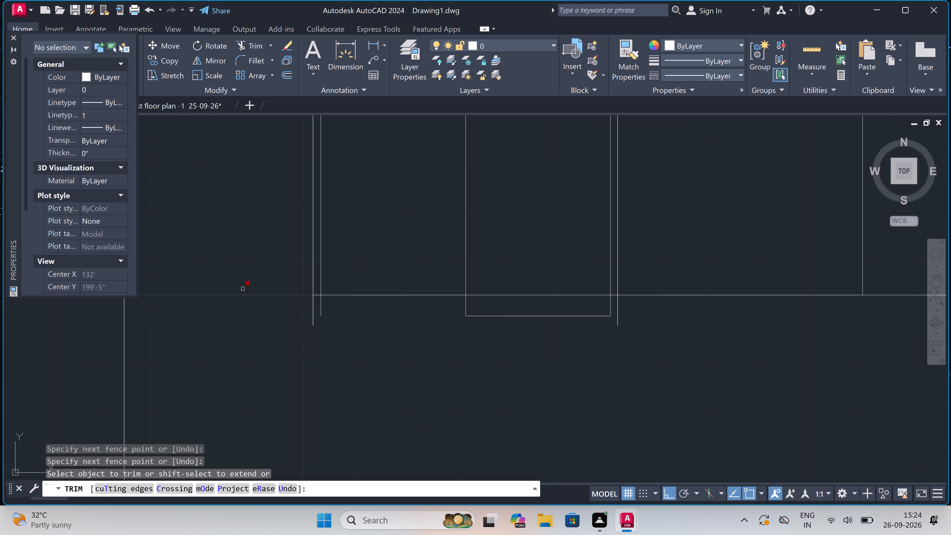
scroll(307, 332, "up", 2)
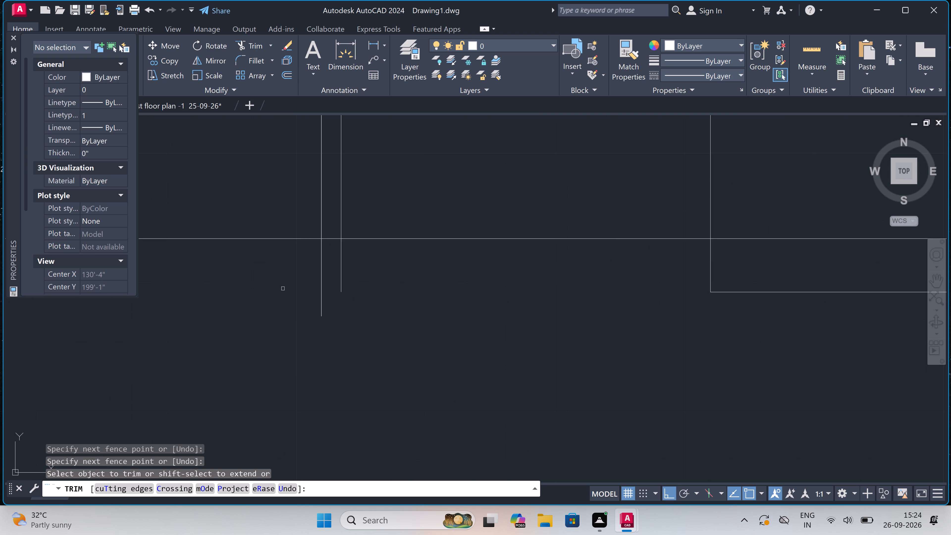
left_click(287, 275)
scroll(504, 281, "down", 3)
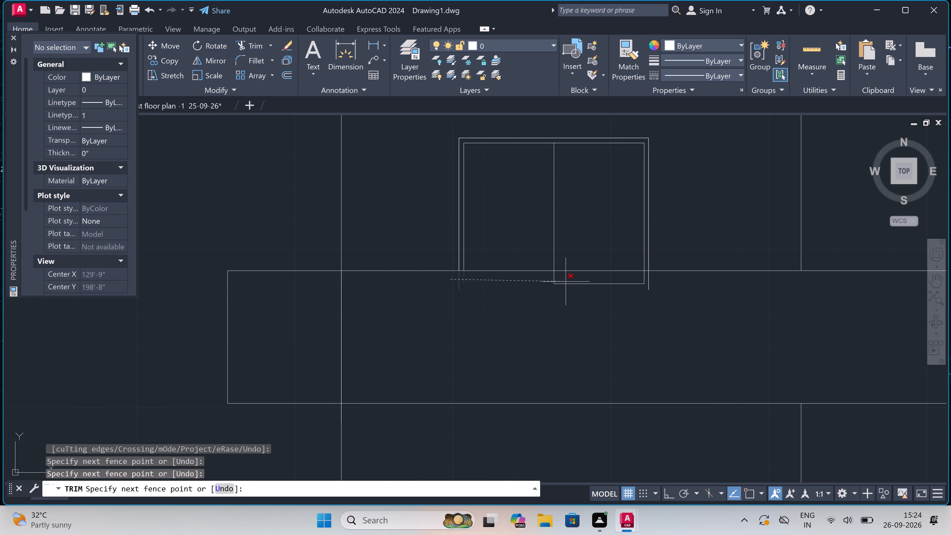
left_click(663, 282)
left_click(633, 282)
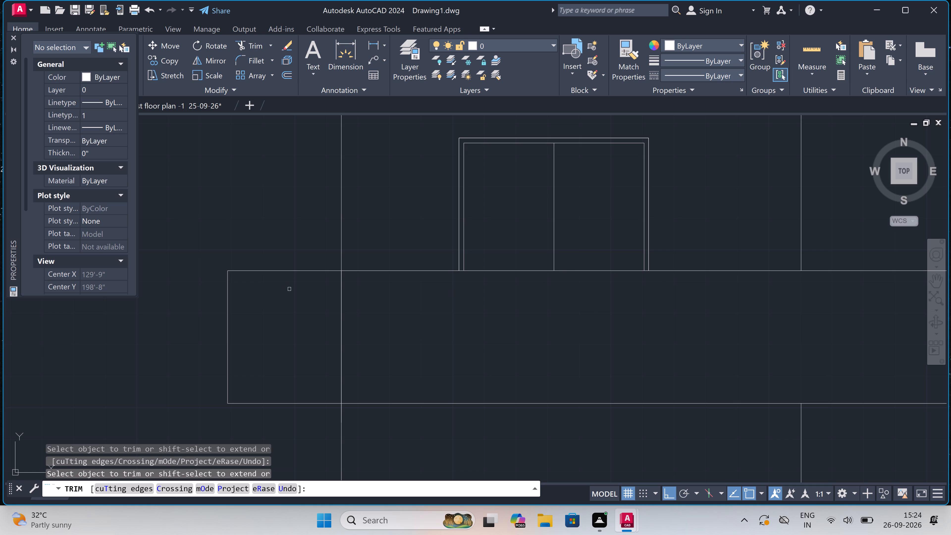
Trim the west outer wall line out of the band between the ground and middle storeys.
left_click_drag(294, 303, 301, 303)
left_click(493, 315)
Trim the east outer wall line out of the band between the middle and top storeys of the elevation.
scroll(489, 306, "down", 4)
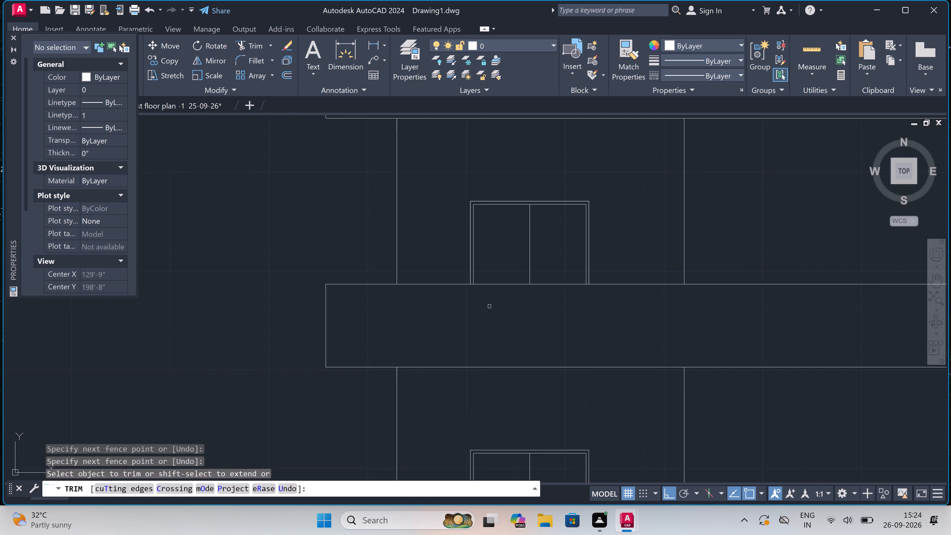
scroll(489, 306, "down", 1)
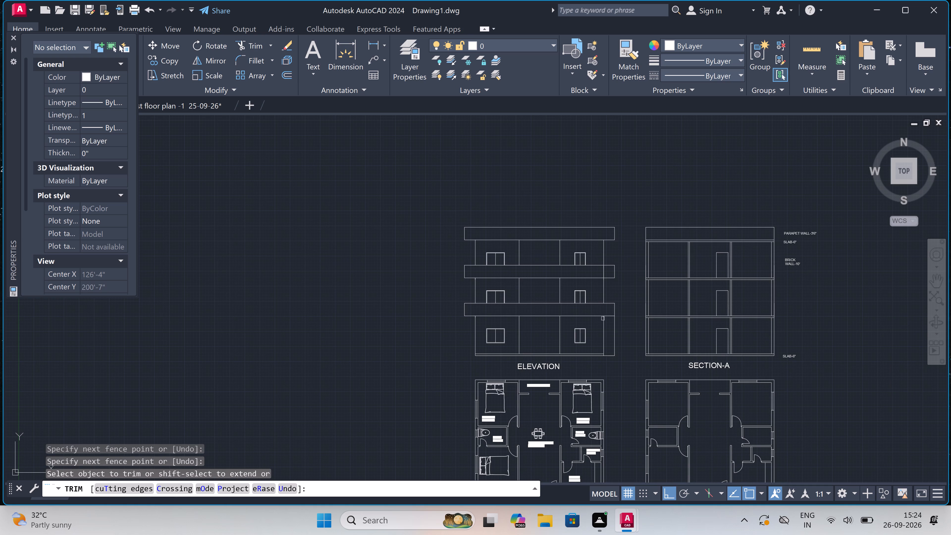
scroll(602, 273, "up", 2)
left_click(615, 262)
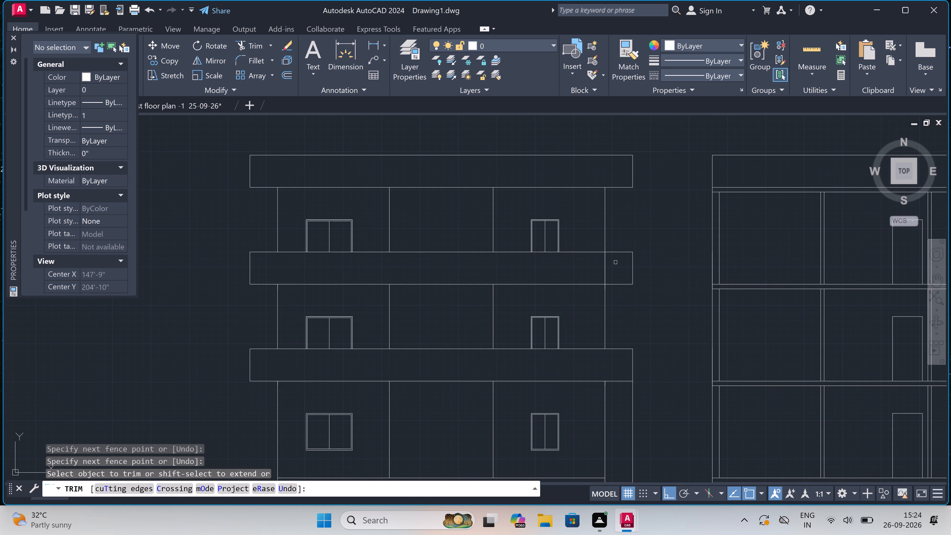
left_click(614, 263)
double_click(573, 268)
left_click(617, 264)
Remove the stray vertical line beyond the ground storey's east wall and the base line overhang beneath it.
scroll(617, 264, "down", 1)
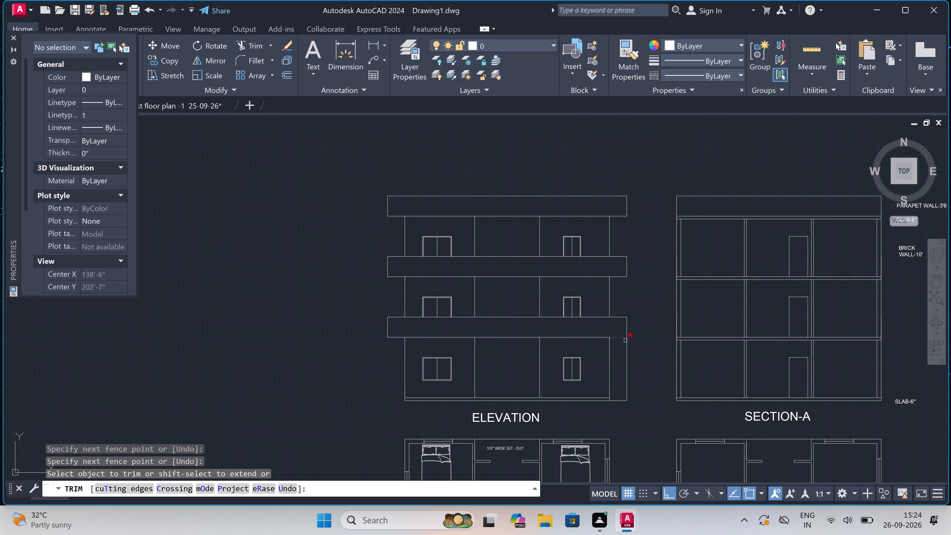
double_click(627, 344)
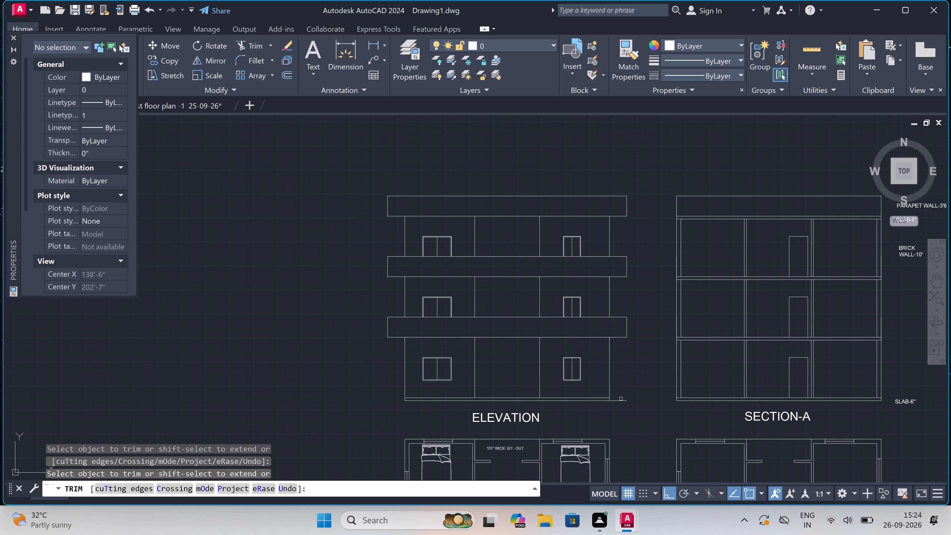
left_click(620, 399)
double_click(619, 404)
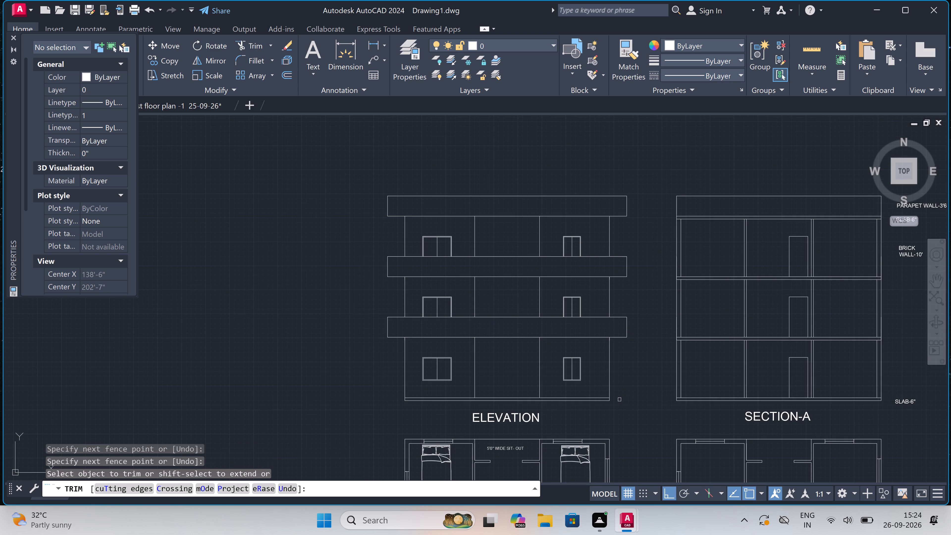
key("Escape")
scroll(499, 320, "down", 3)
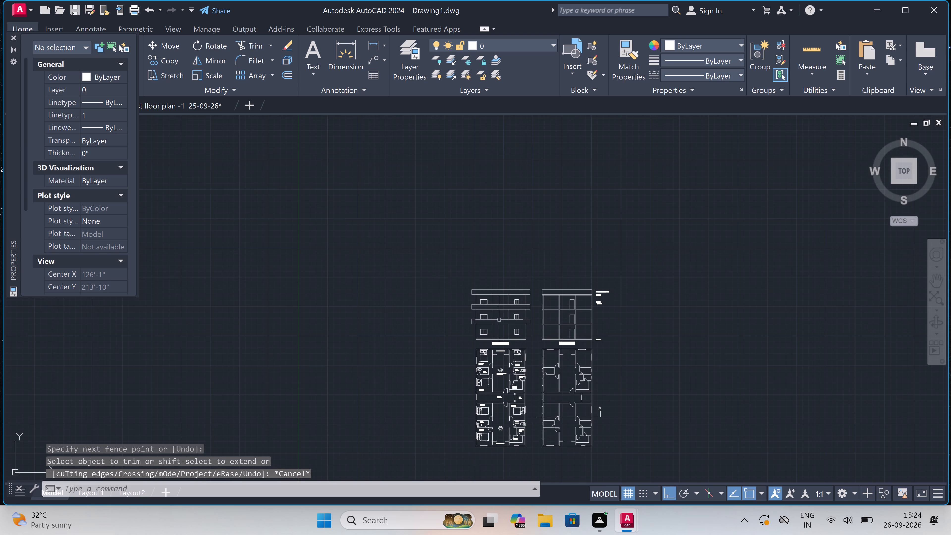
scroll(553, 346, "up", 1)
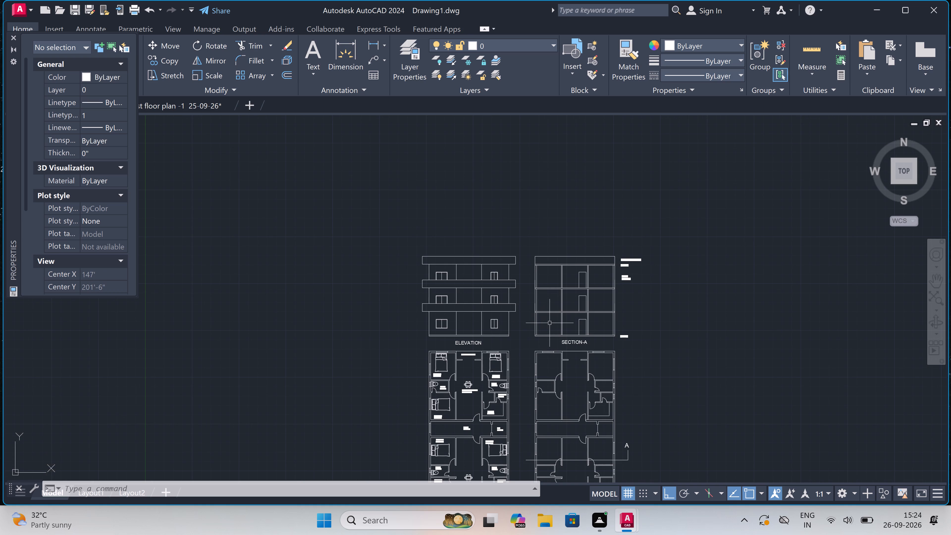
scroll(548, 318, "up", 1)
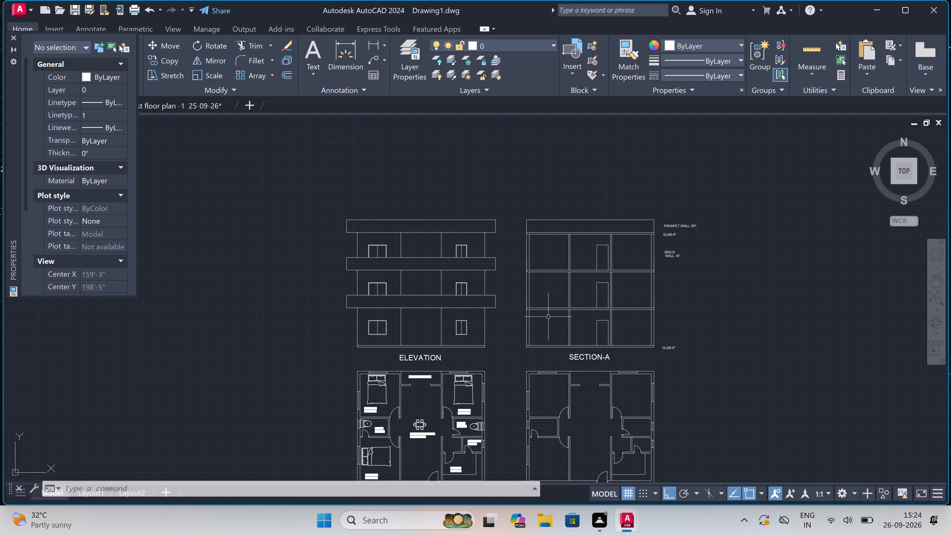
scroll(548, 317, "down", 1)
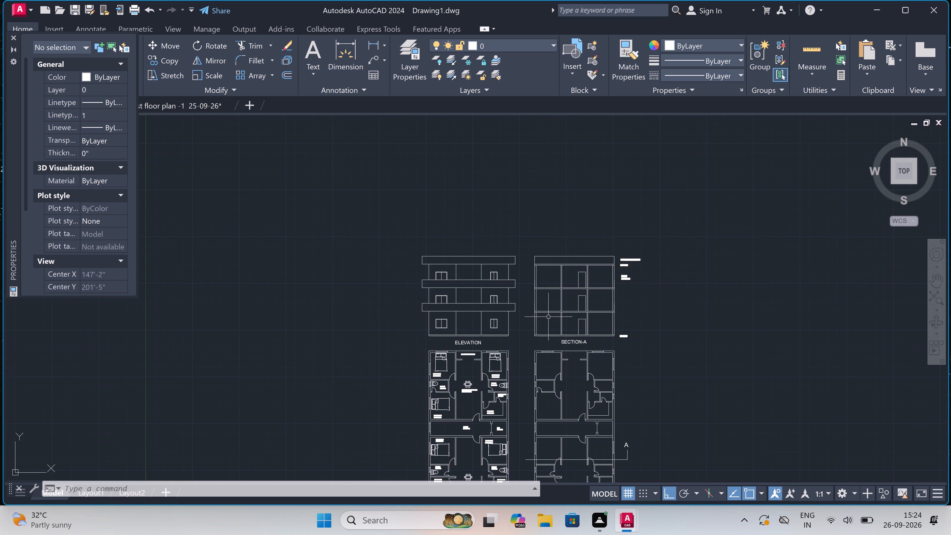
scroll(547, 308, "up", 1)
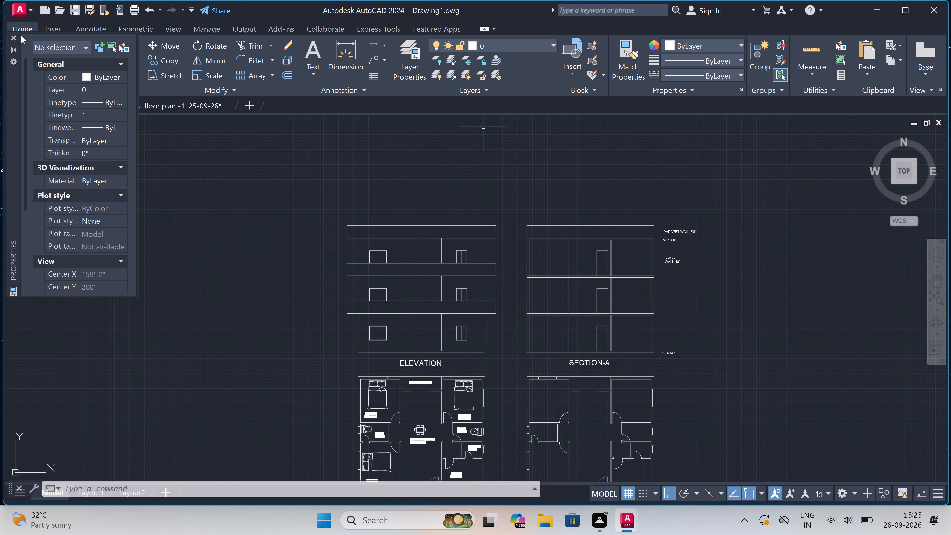
Close the Properties palette.
left_click(13, 33)
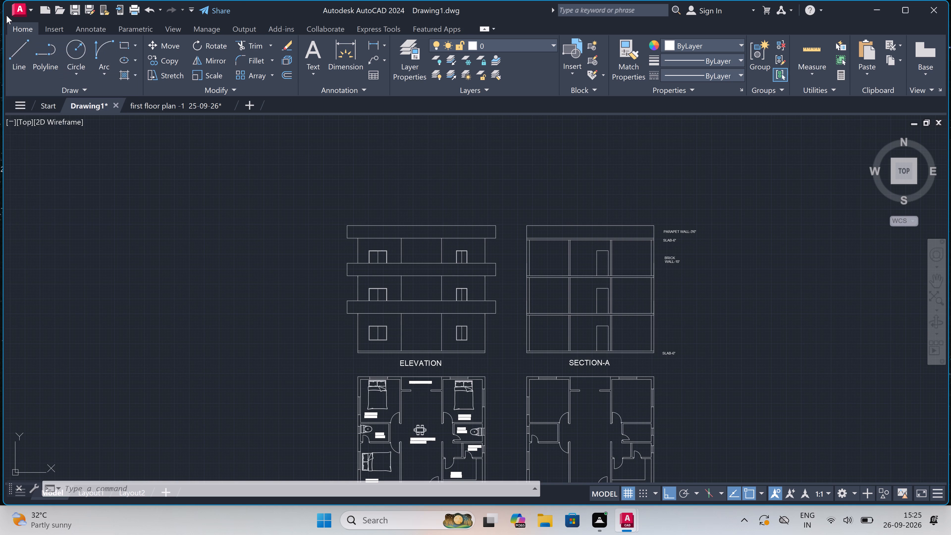
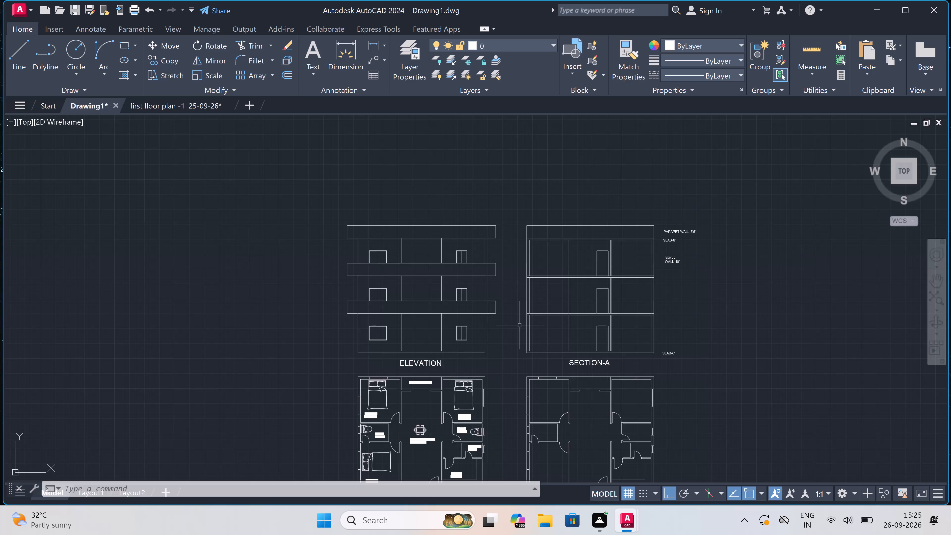
With Ortho off, draw a sloped line from the elevation's top parapet band's lower-left corner down to the left outer wall line.
type("L")
key("space")
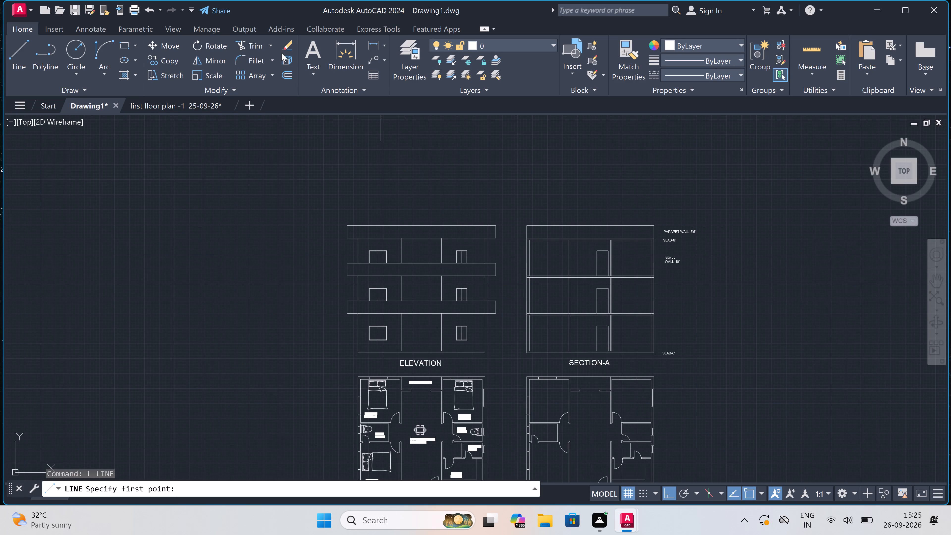
scroll(356, 245, "up", 2)
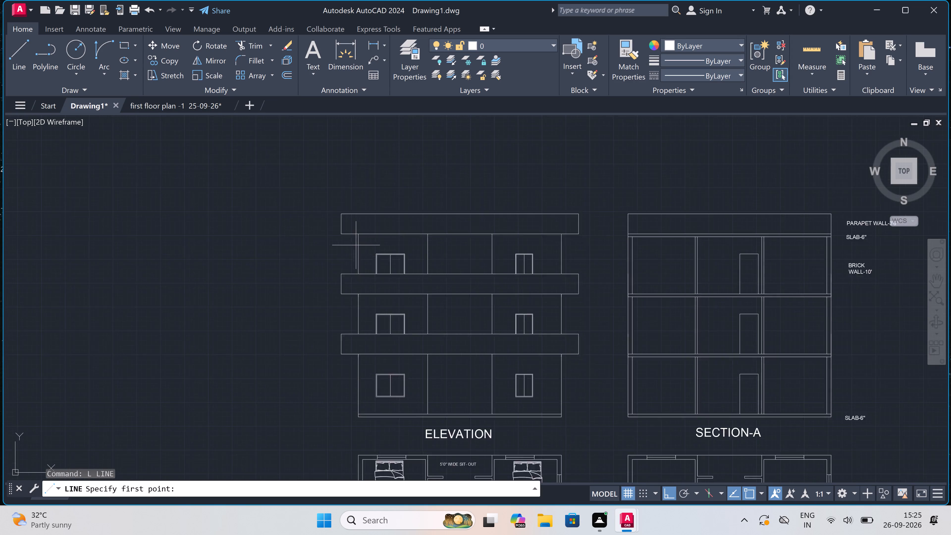
scroll(333, 231, "up", 1)
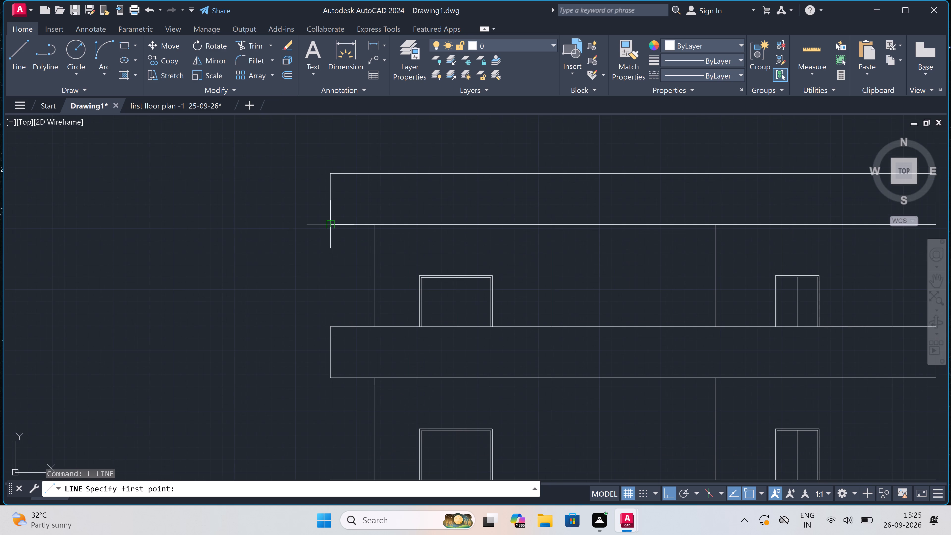
double_click(328, 224)
key("F8")
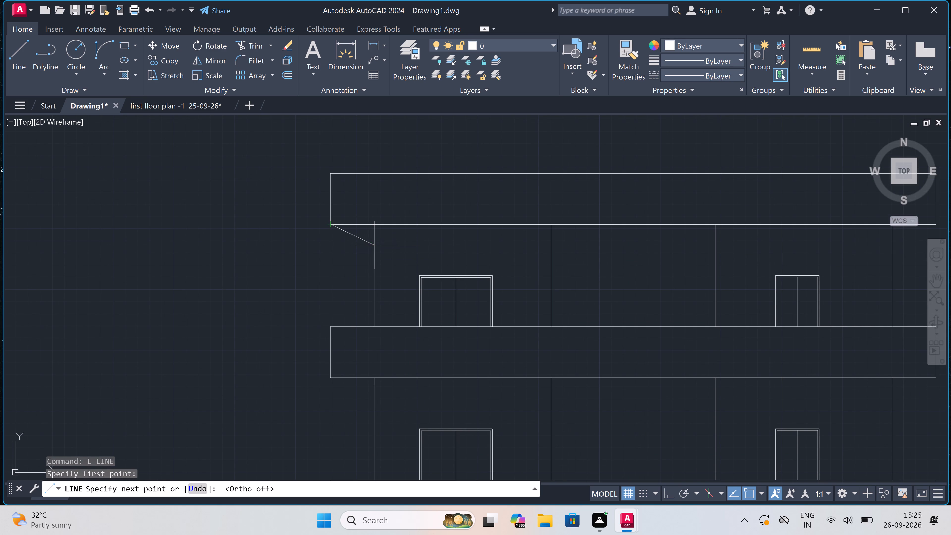
left_click(374, 244)
key("Escape")
Draw a sloped line from the middle band's lower-left corner down to the elevation's left outer wall line.
scroll(377, 218, "down", 3)
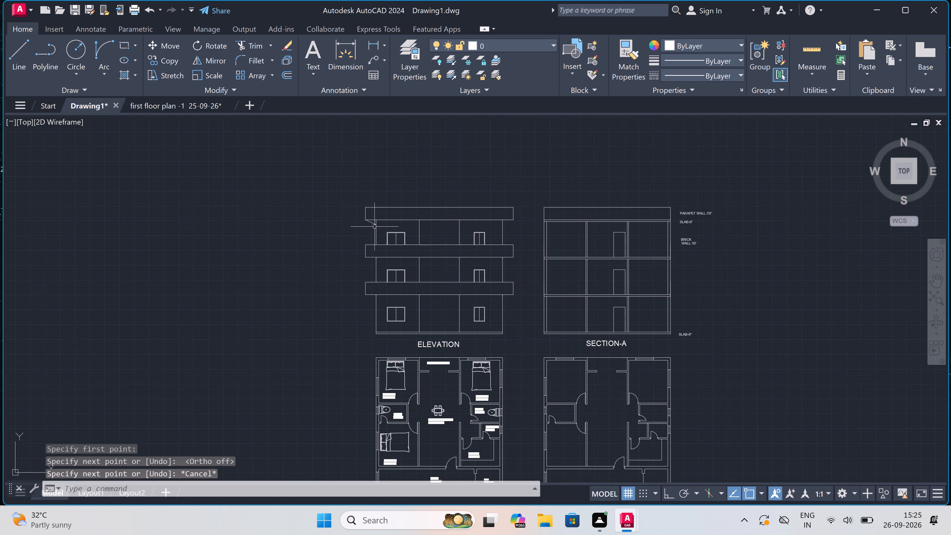
scroll(360, 268, "up", 2)
key("space")
scroll(366, 251, "up", 1)
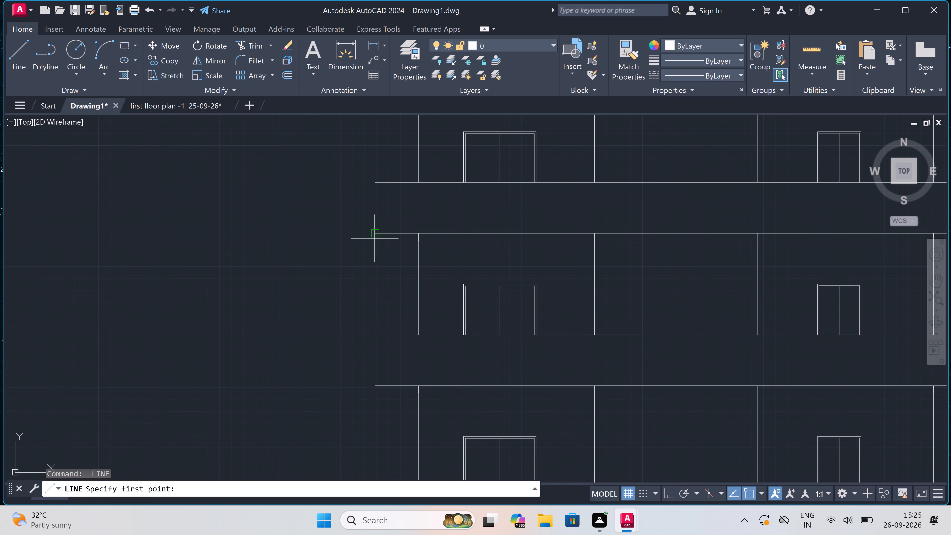
double_click(377, 234)
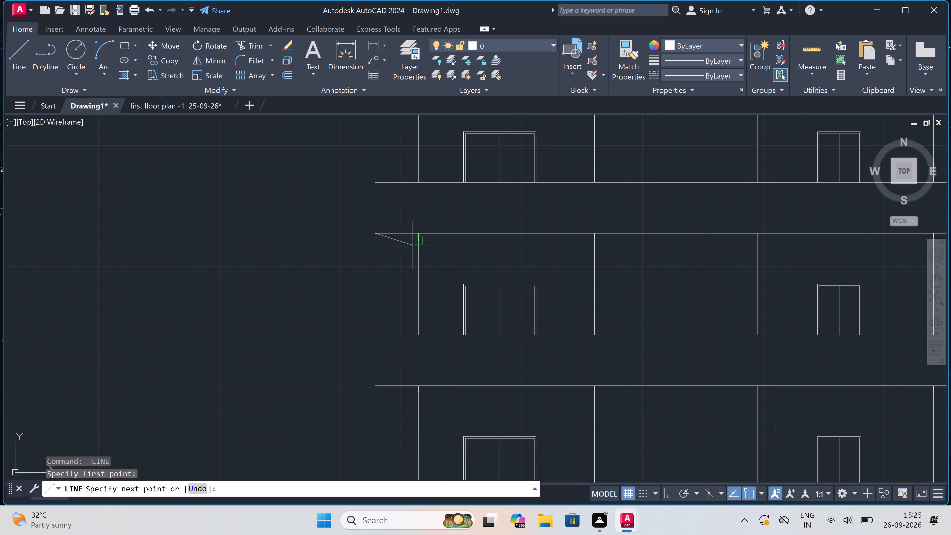
left_click(419, 251)
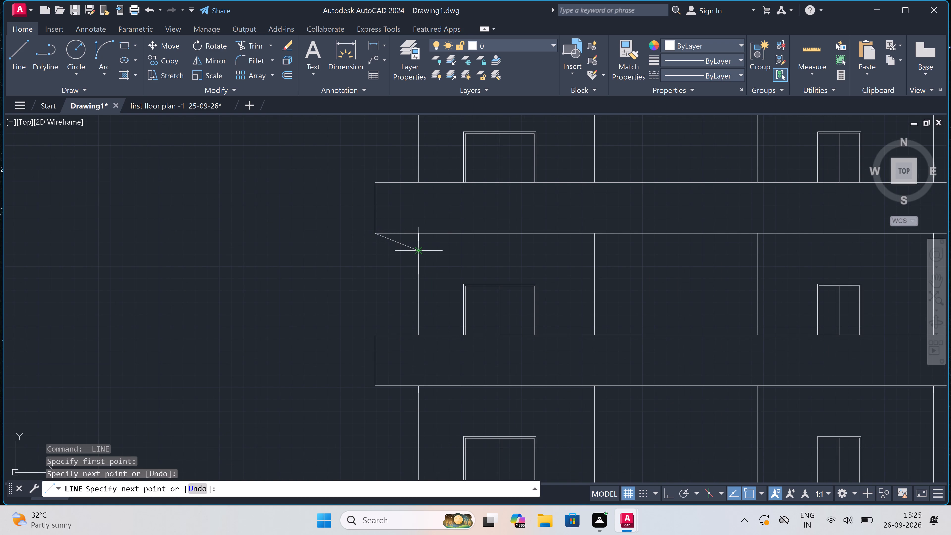
key("Escape")
Draw a sloped line from the lowest band's lower-left corner down to the elevation's left outer wall line.
scroll(427, 216, "down", 2)
scroll(414, 279, "up", 3)
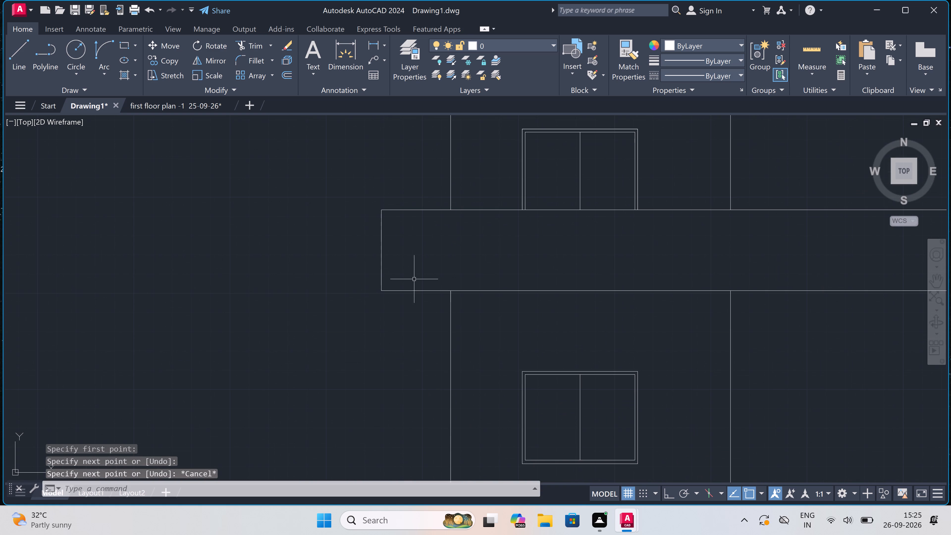
key("space")
double_click(384, 289)
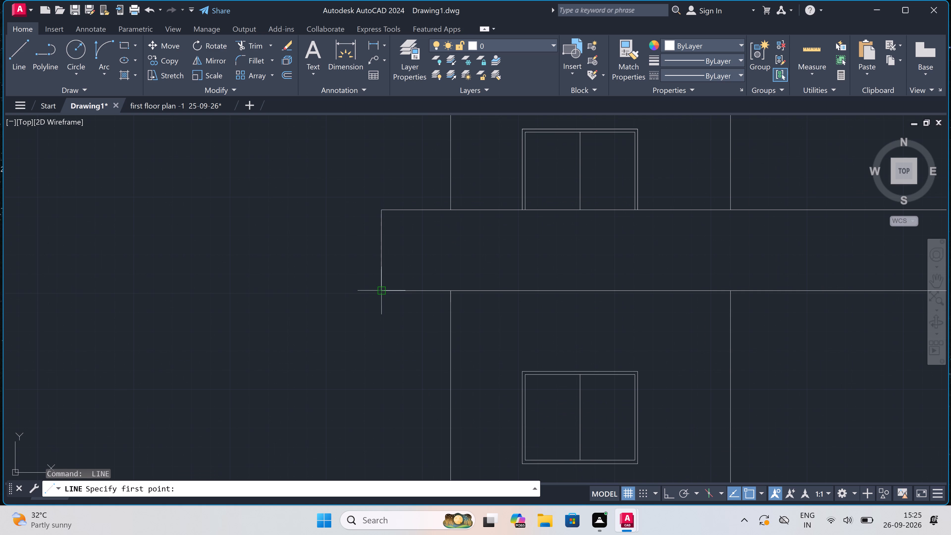
left_click(449, 311)
key("Escape")
Draw a sloped line from the lowest band's lower-right corner down to the elevation's right outer wall line.
scroll(419, 272, "down", 3)
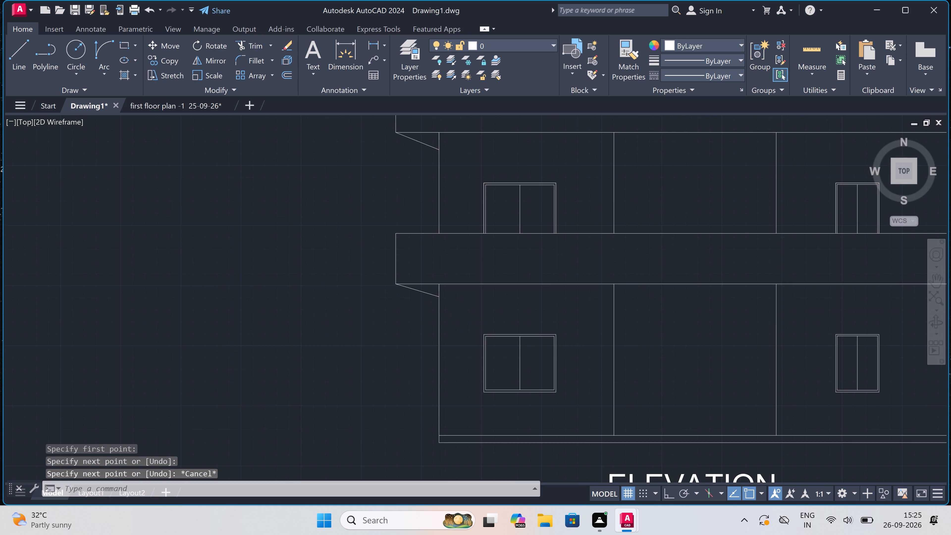
scroll(419, 272, "down", 3)
scroll(472, 266, "up", 4)
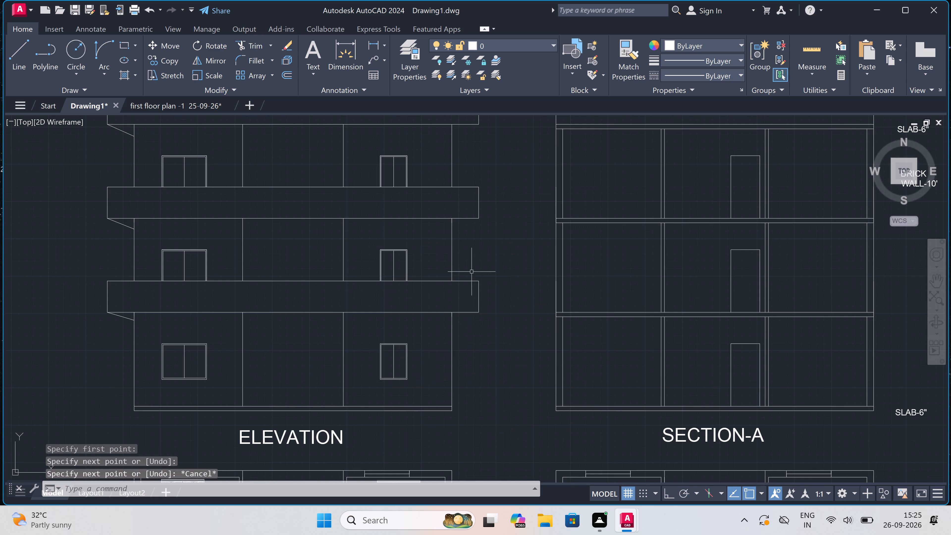
key("space")
scroll(469, 318, "up", 3)
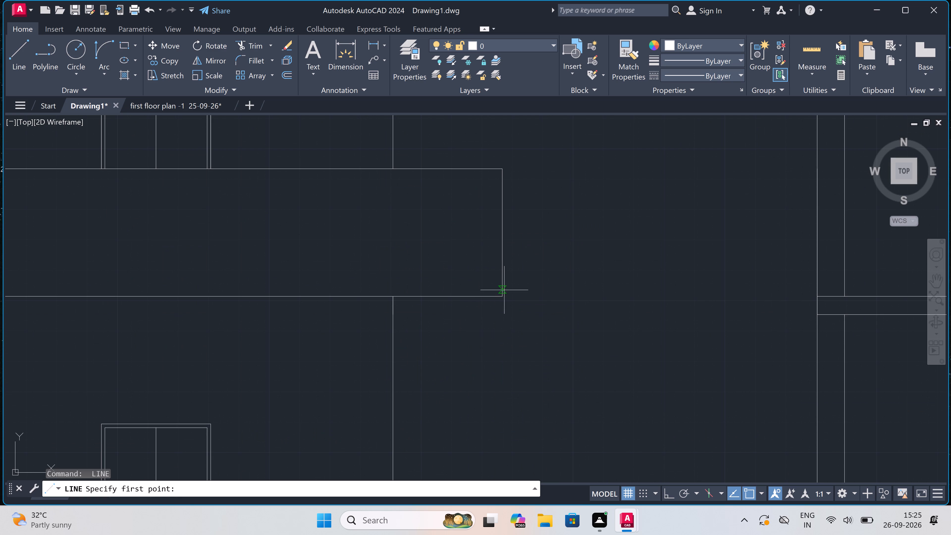
left_click(504, 297)
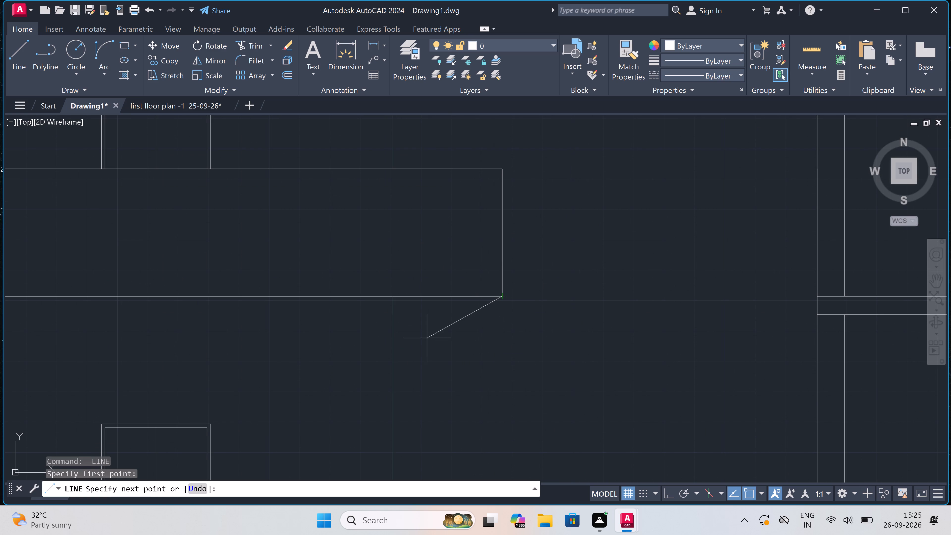
left_click(391, 341)
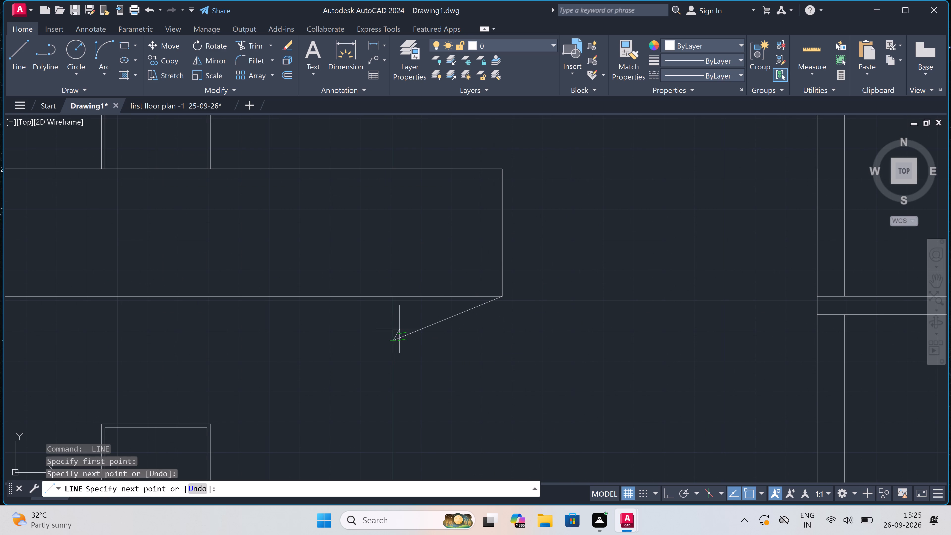
key("Escape")
Draw a sloped line from the middle band's lower-right corner down to the elevation's right outer wall line.
scroll(474, 261, "down", 5)
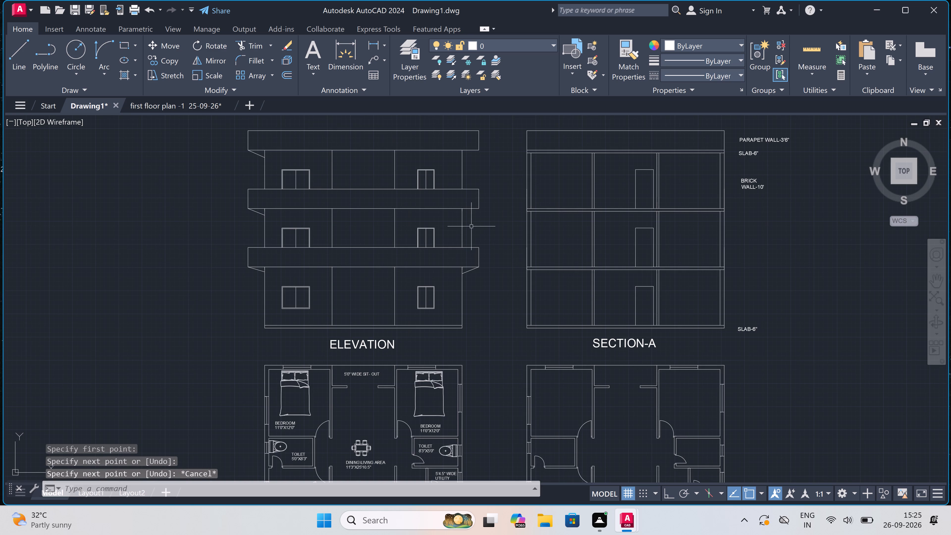
scroll(470, 191, "up", 2)
key("space")
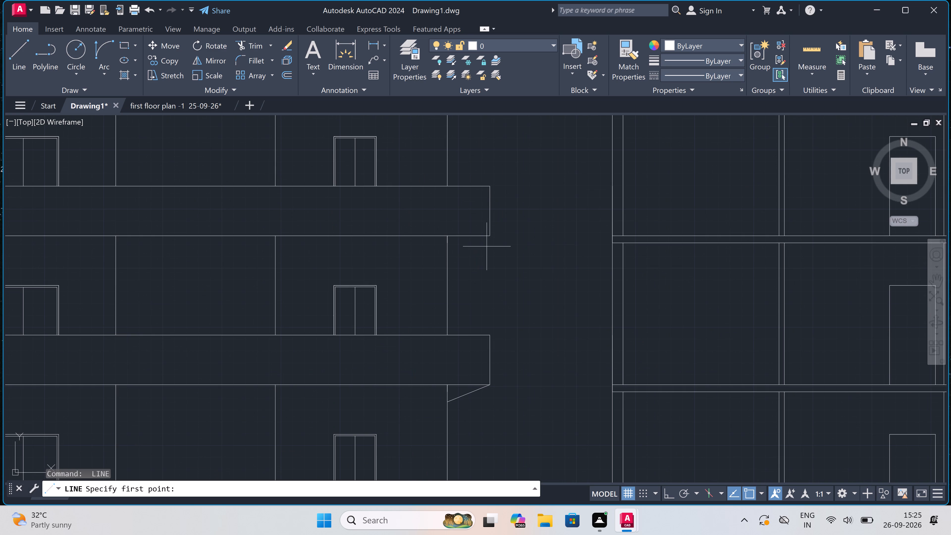
left_click(491, 238)
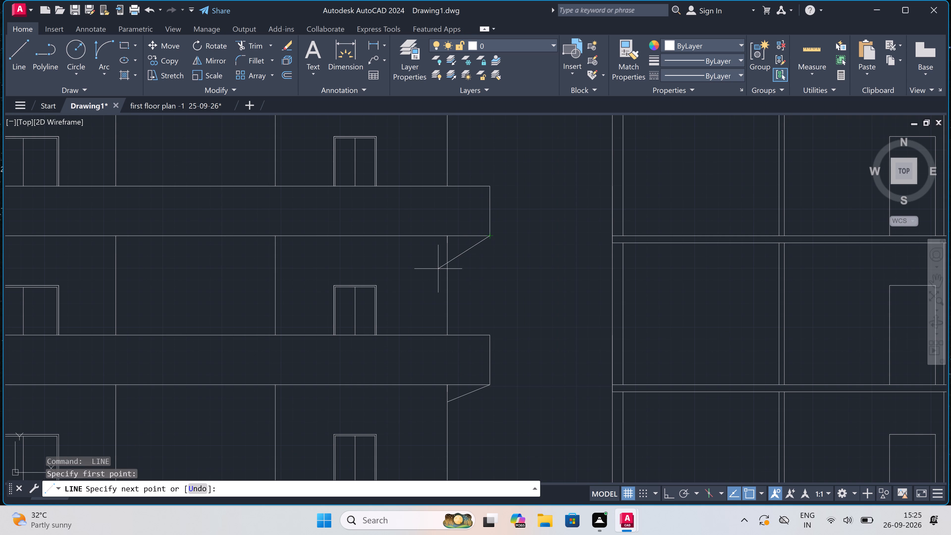
left_click(448, 257)
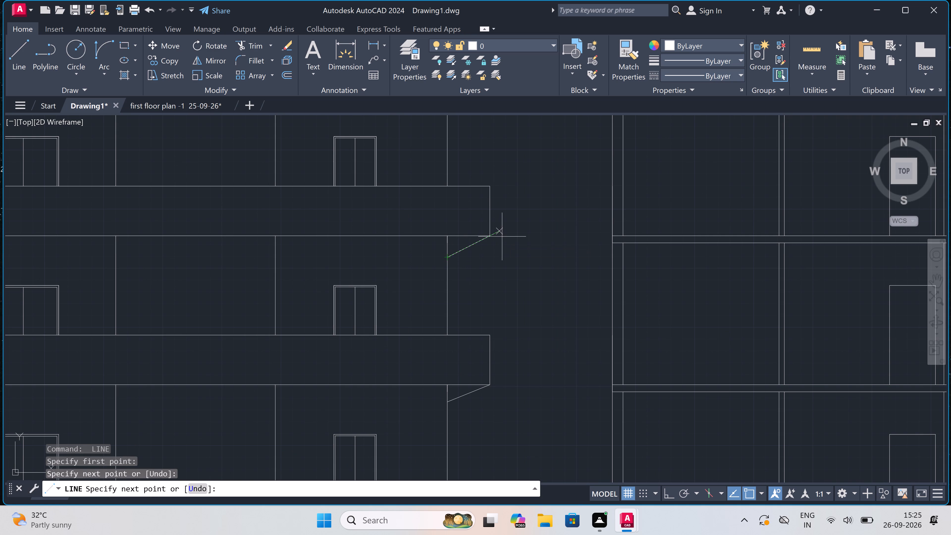
key("Escape")
Draw a sloped line from the top parapet band's lower-right corner down to the elevation's right outer wall line.
scroll(503, 237, "down", 3)
scroll(498, 192, "up", 3)
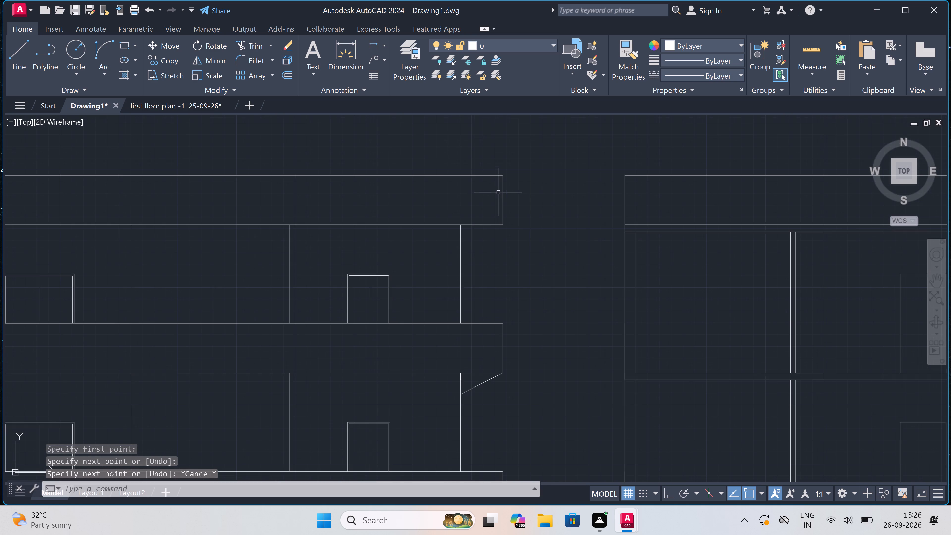
key("space")
scroll(500, 226, "up", 2)
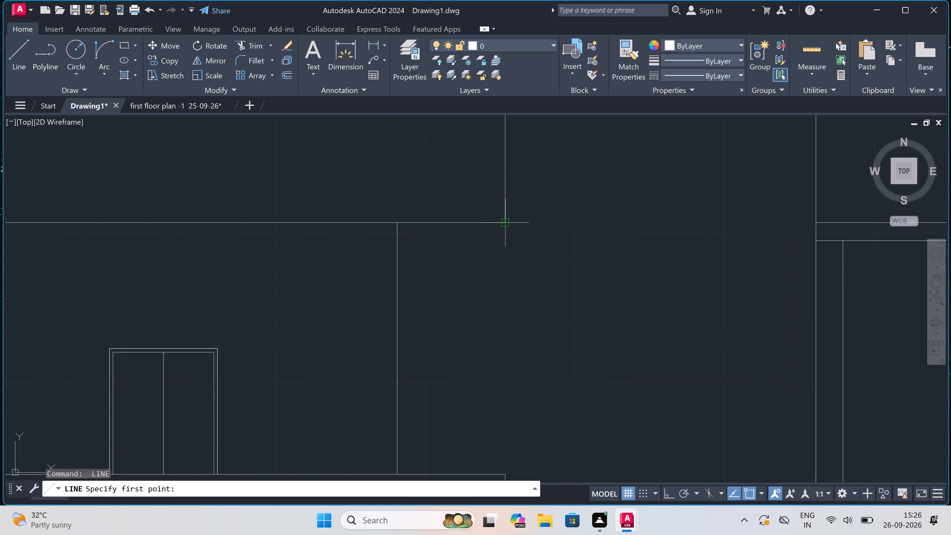
left_click(504, 221)
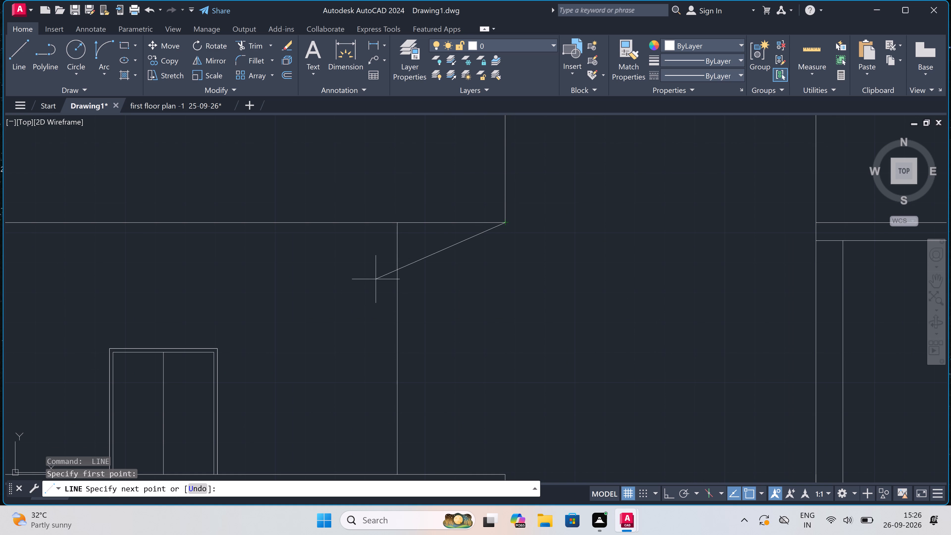
left_click(396, 276)
key("Escape")
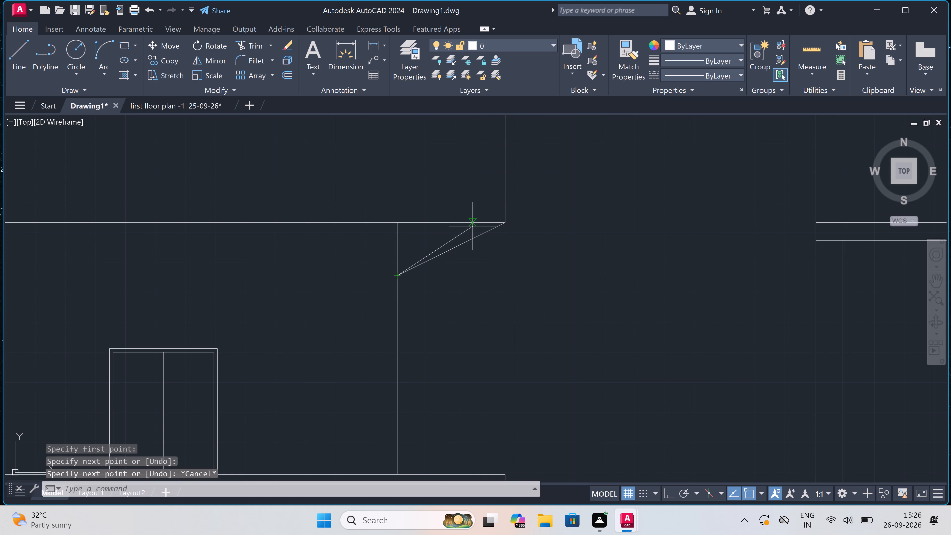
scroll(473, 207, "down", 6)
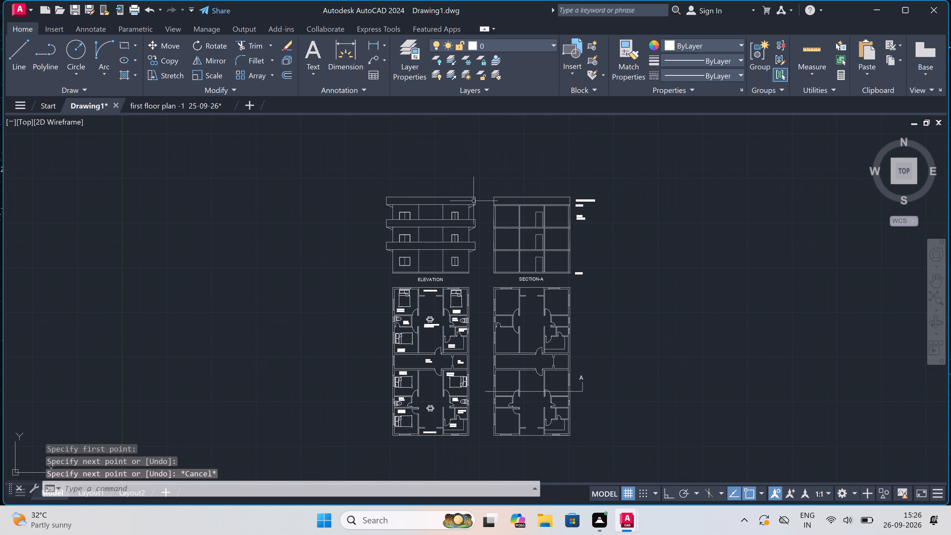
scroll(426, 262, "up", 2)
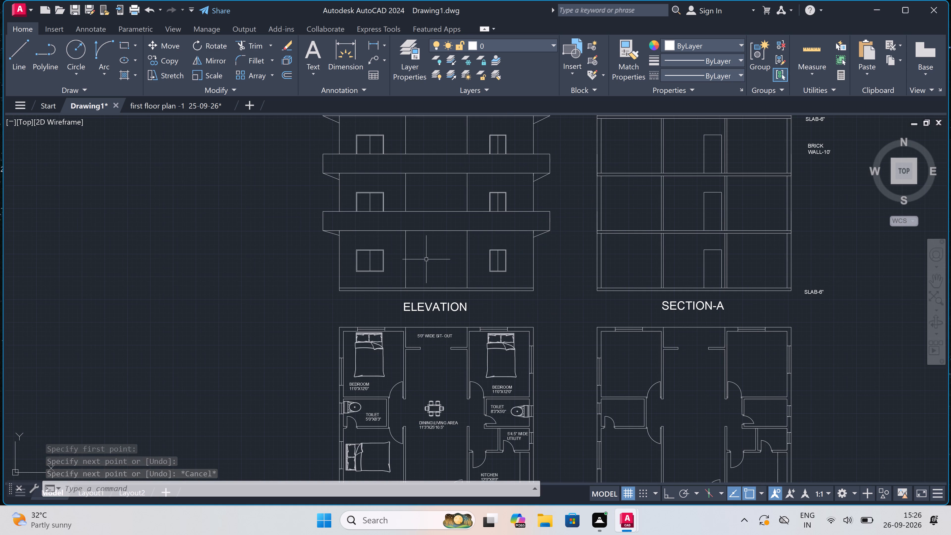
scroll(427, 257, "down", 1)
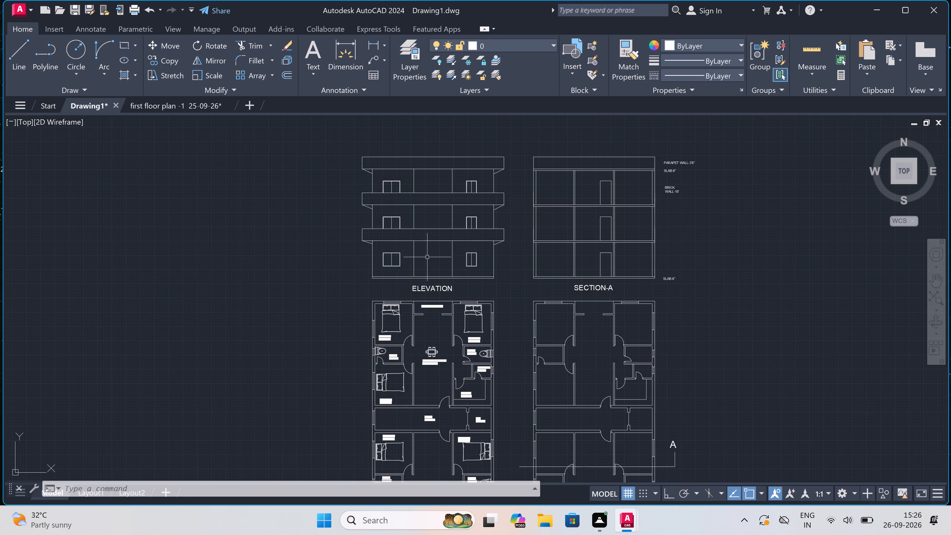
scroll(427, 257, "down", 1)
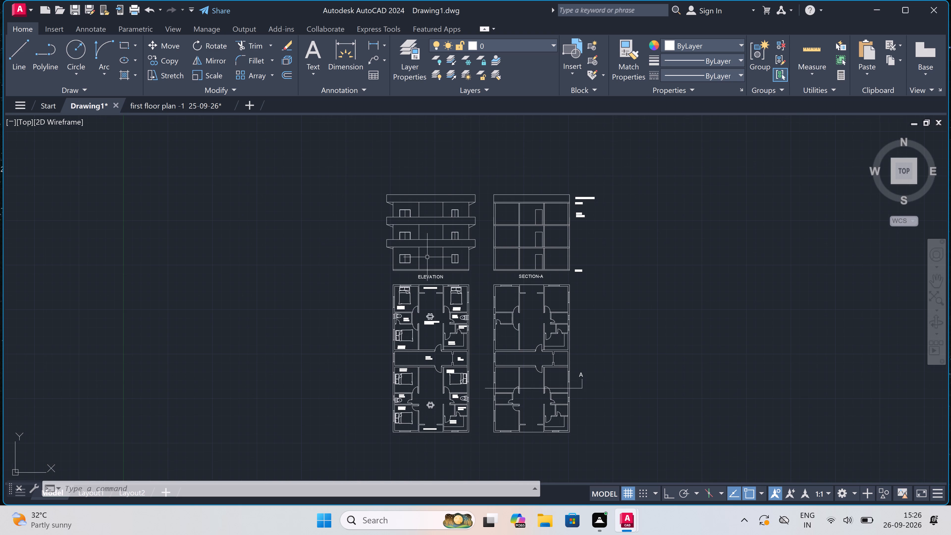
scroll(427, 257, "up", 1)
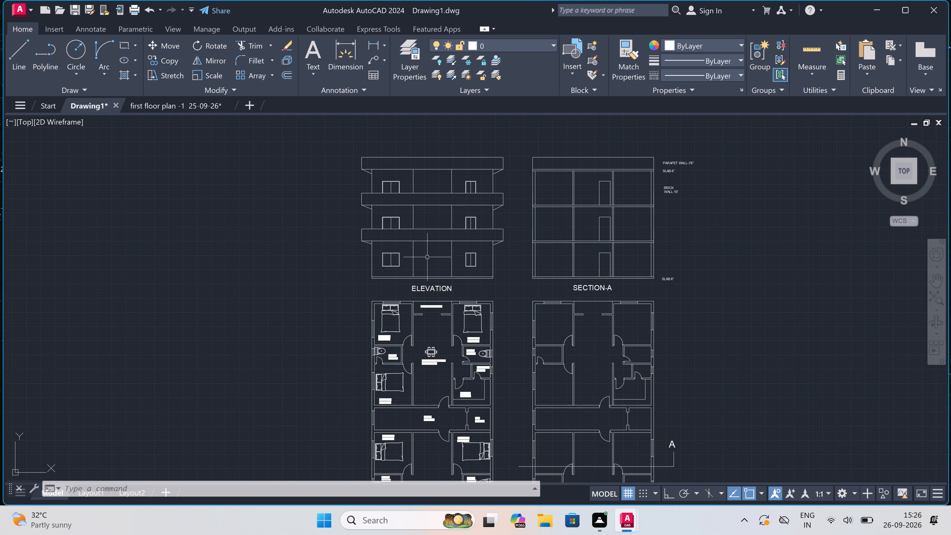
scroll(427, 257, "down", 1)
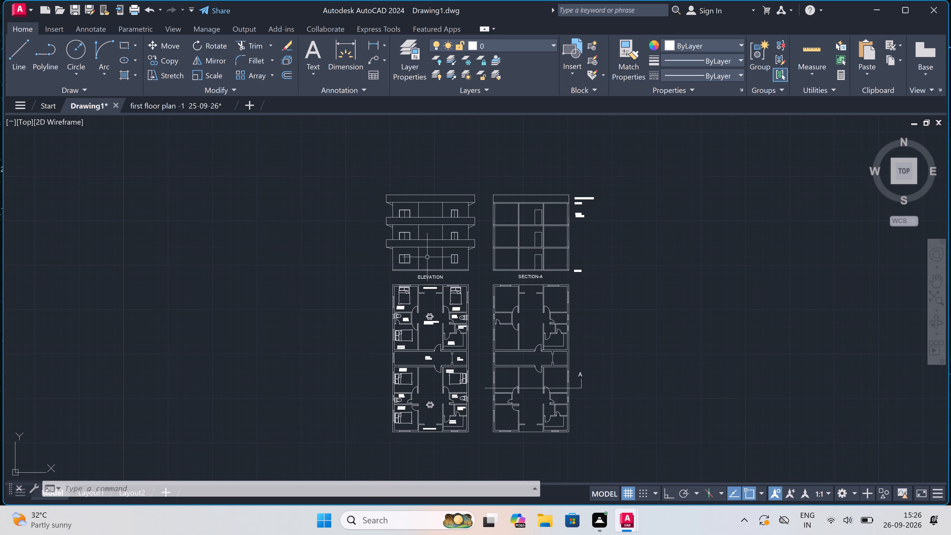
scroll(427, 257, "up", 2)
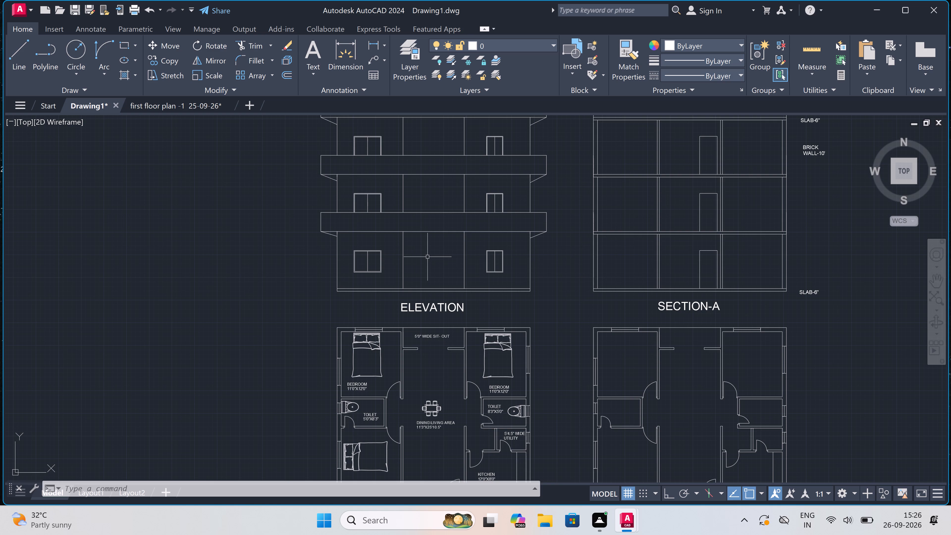
With ortho on, draw a line 5' up the ground-floor central bay's left edge from its base, and continue it across to the bay's right edge.
key("l")
key("space")
scroll(429, 253, "up", 1)
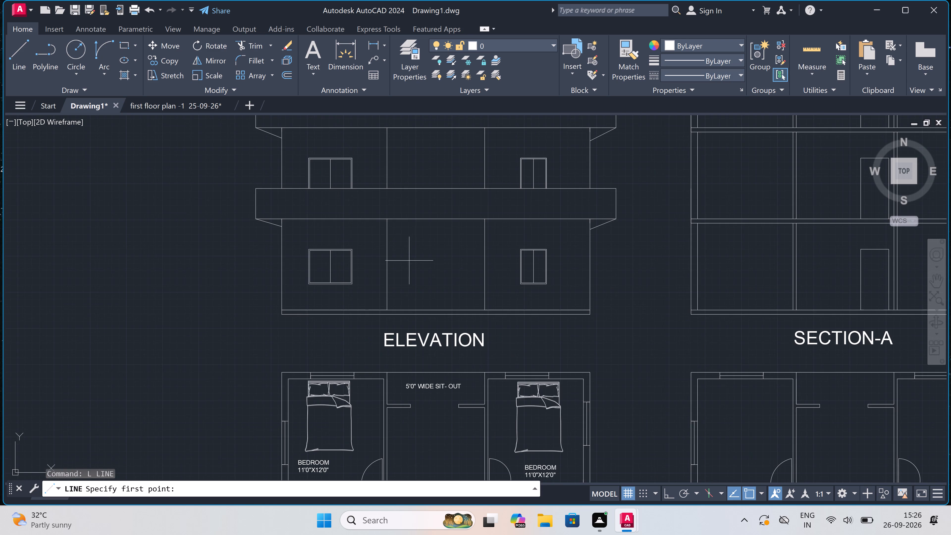
left_click(386, 309)
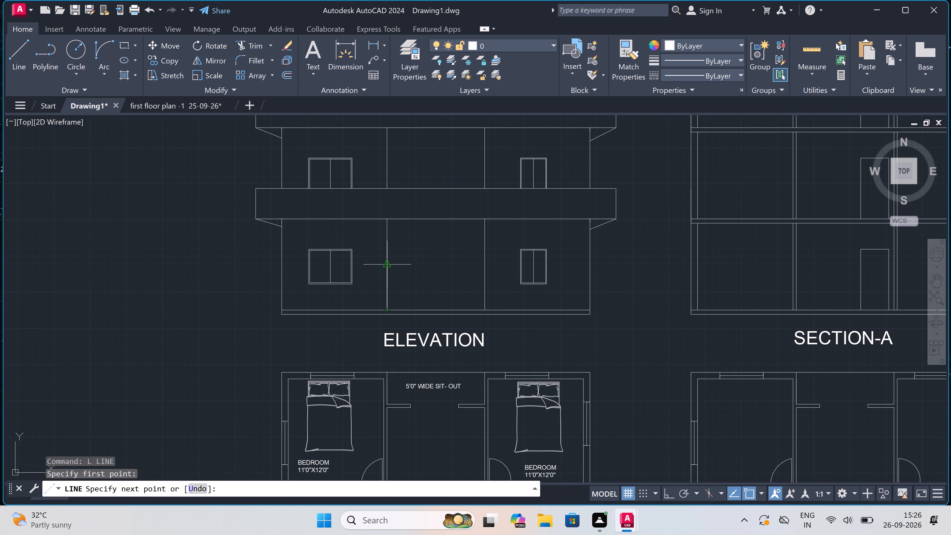
type("6'")
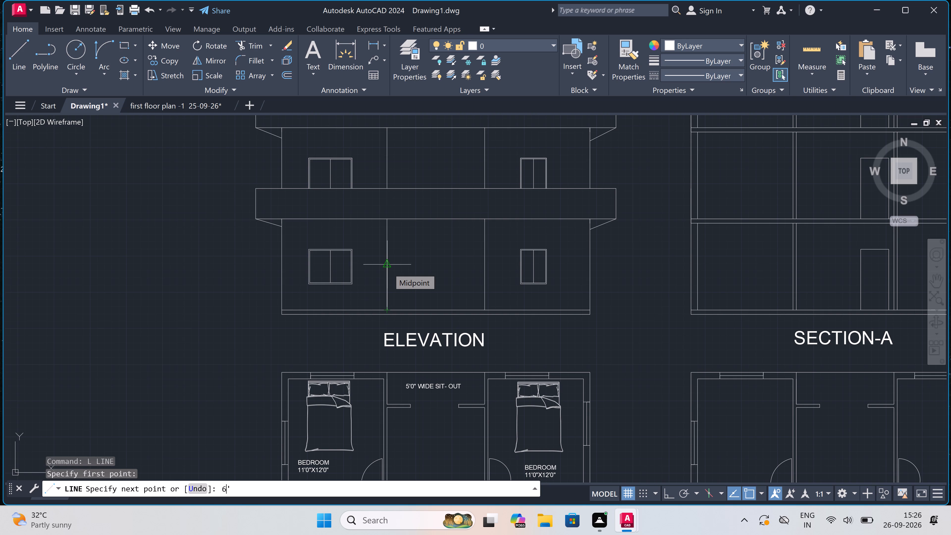
key("space")
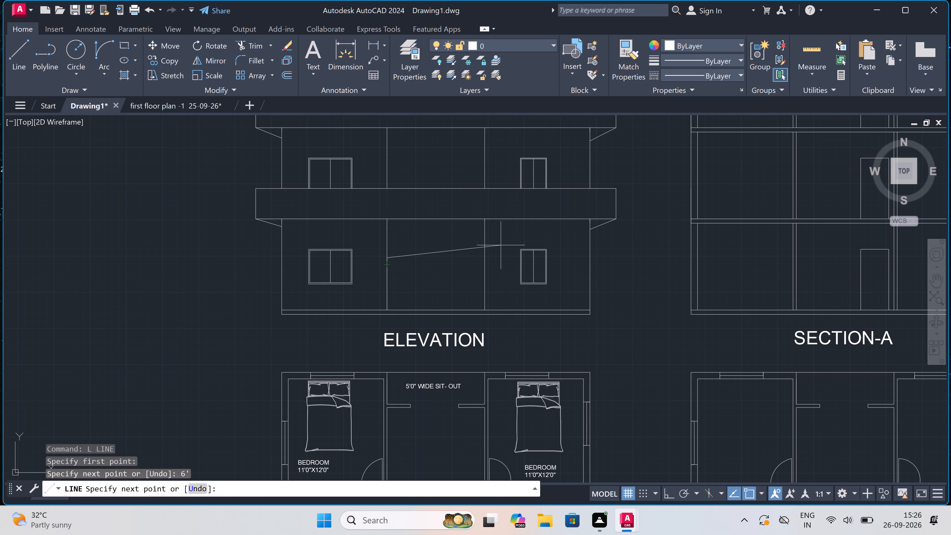
key("ctrl+z")
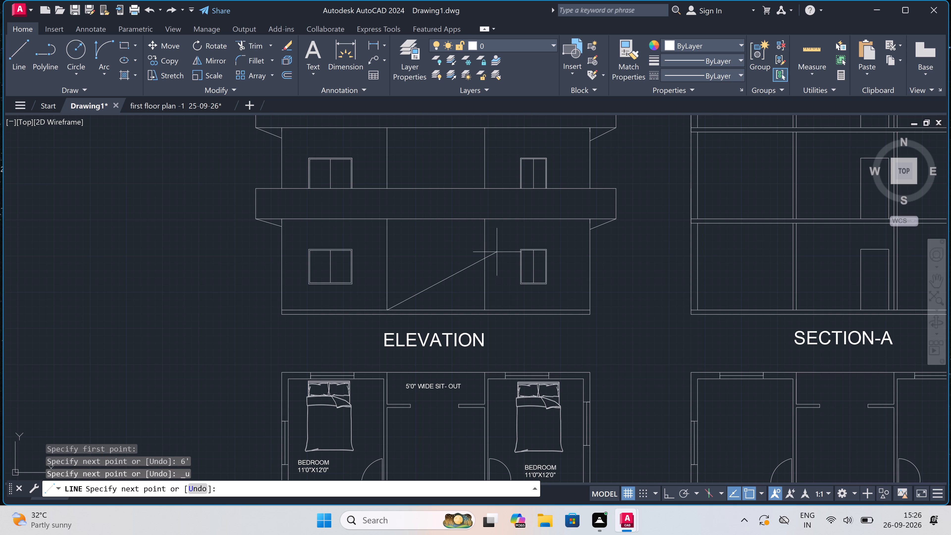
key("F8")
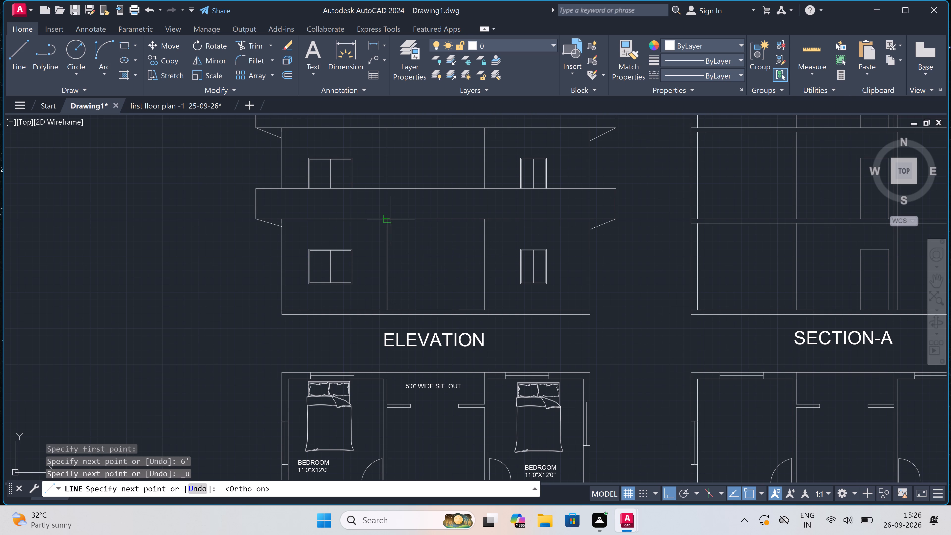
type("5'")
key("space")
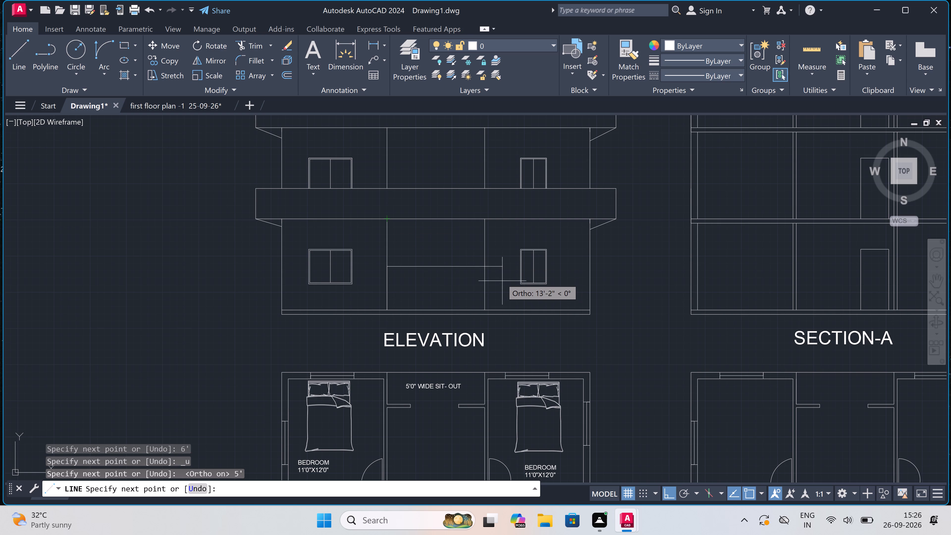
left_click(486, 267)
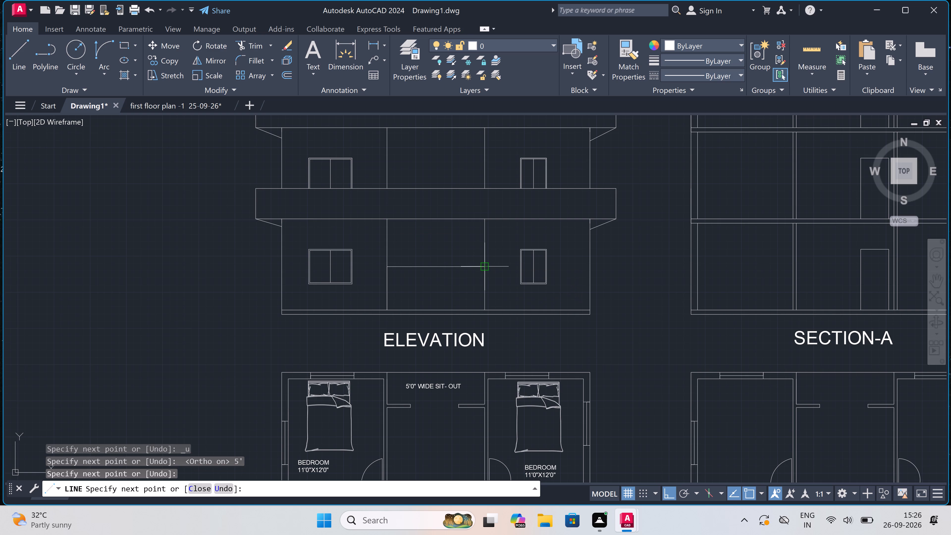
Continue the line down by 1" twice and back to the bay's left edge, forming a parallel line 2" below the ground-floor horizontal.
scroll(485, 266, "up", 1)
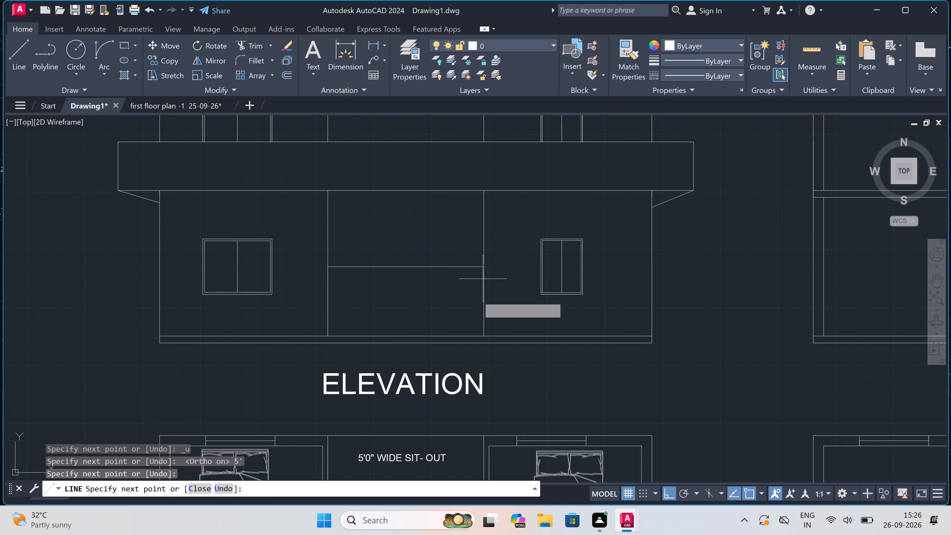
key("1")
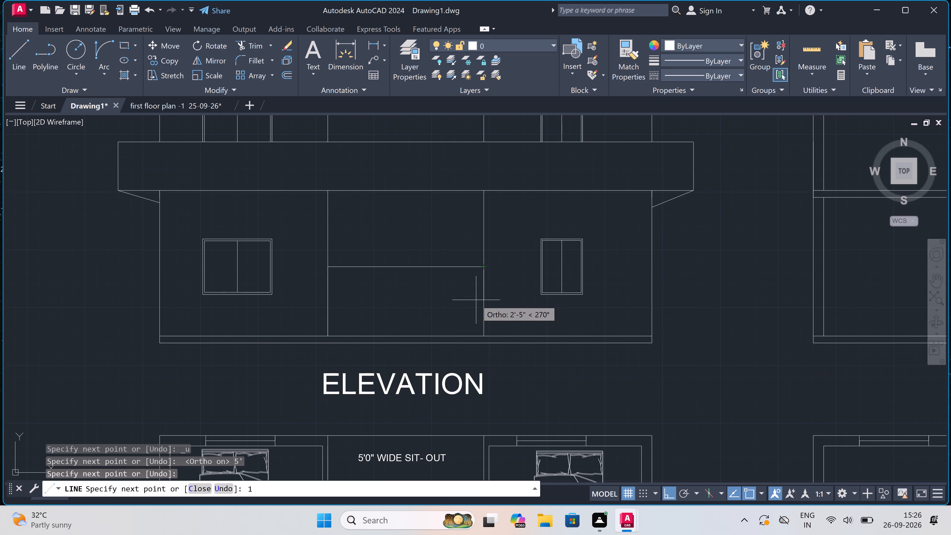
type("\"")
key("space")
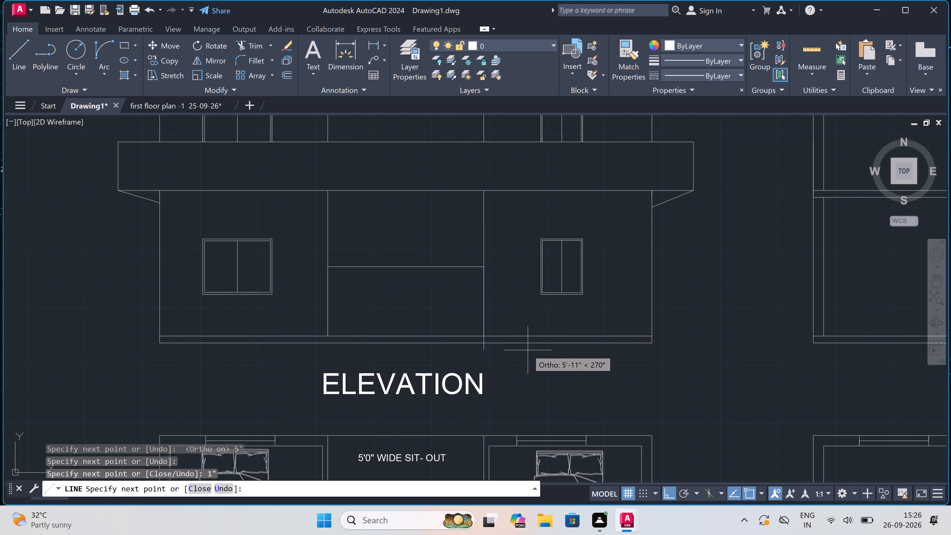
type("1\"")
key("space")
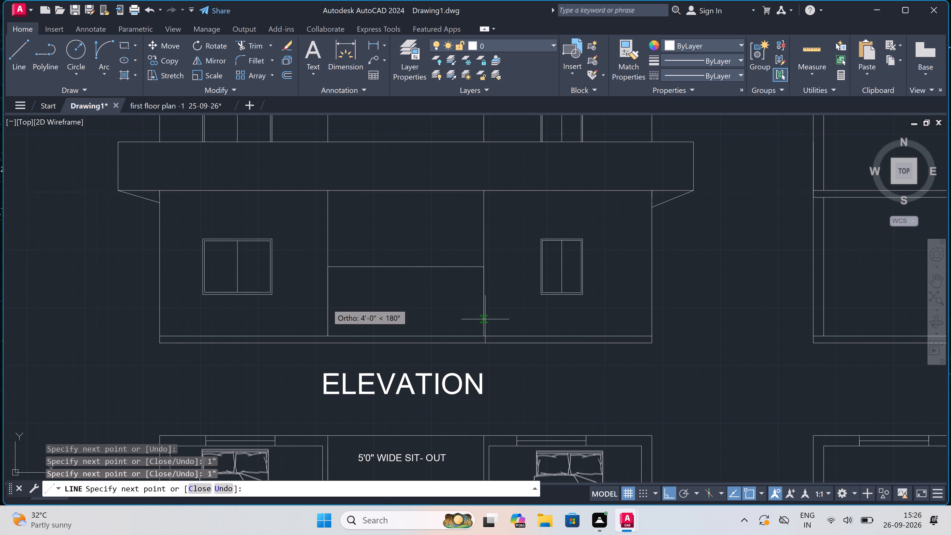
scroll(324, 271, "up", 3)
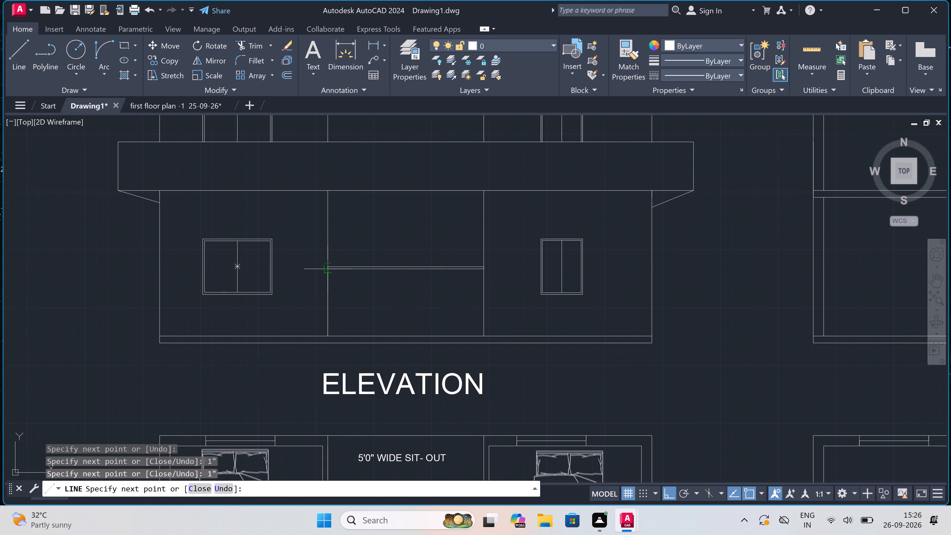
scroll(324, 271, "up", 1)
left_click(340, 255)
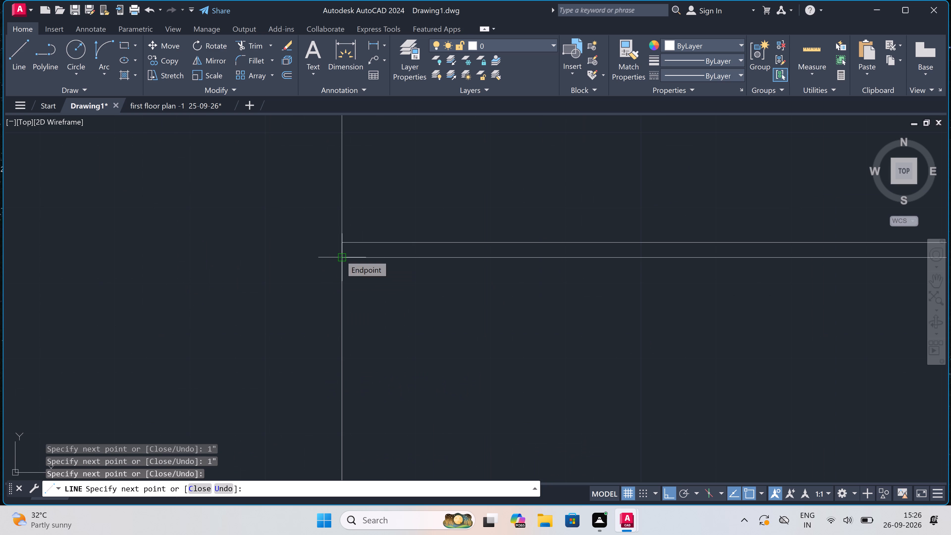
key("Escape")
Draw the middle storey's double rail line: 5' up from the lowest band's underside, across the central bay, 2" down, and back.
scroll(363, 256, "down", 8)
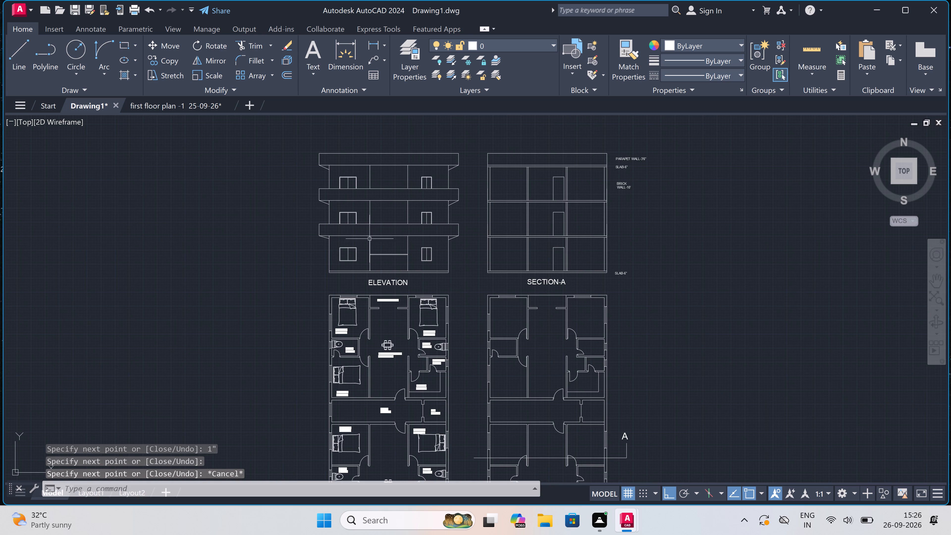
scroll(371, 187, "up", 3)
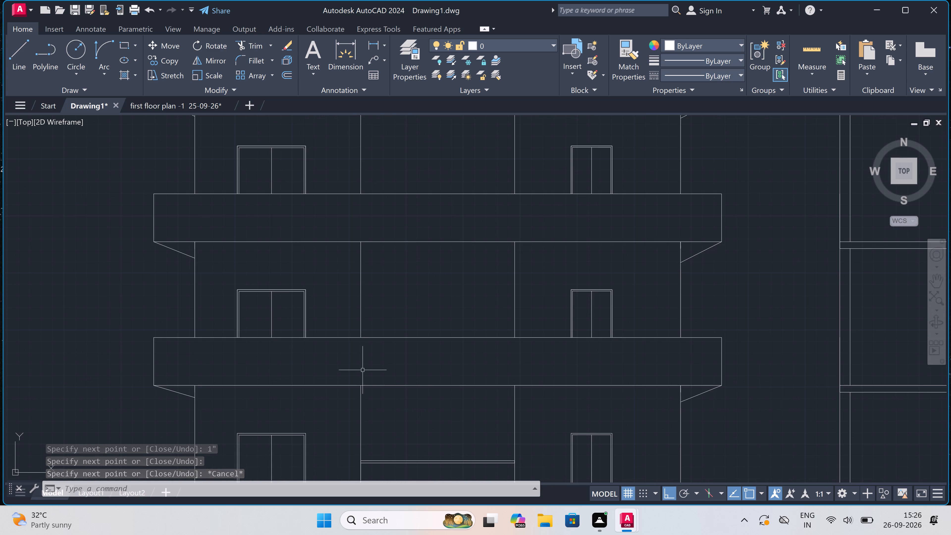
key("space")
left_click(361, 383)
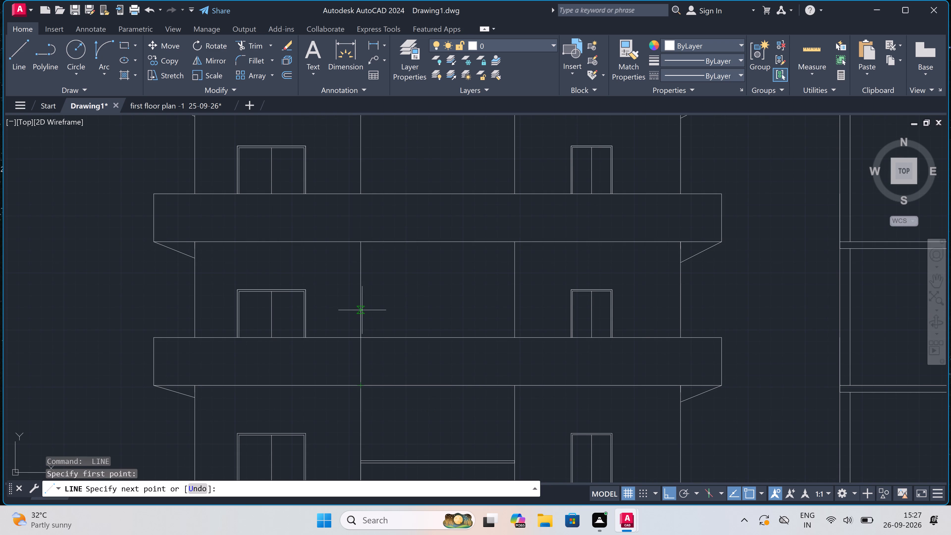
type("5'")
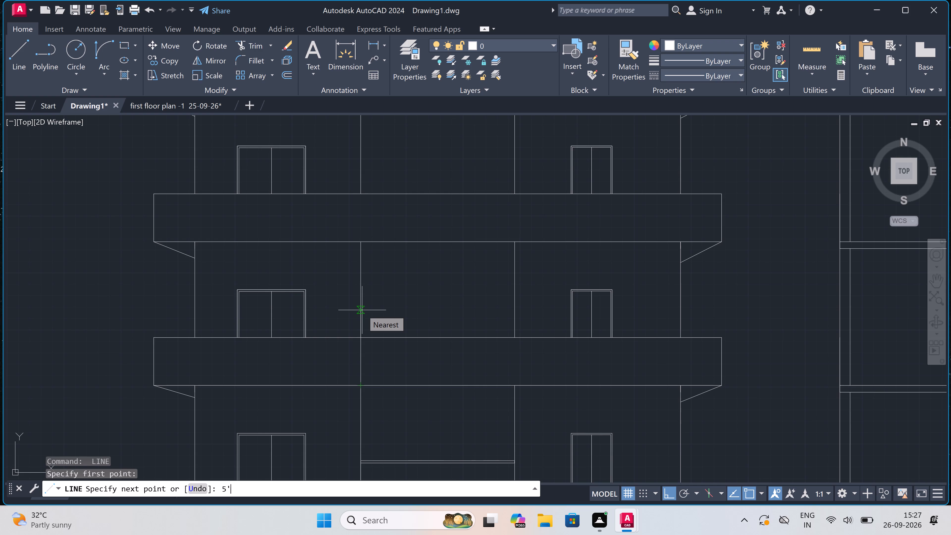
key("space")
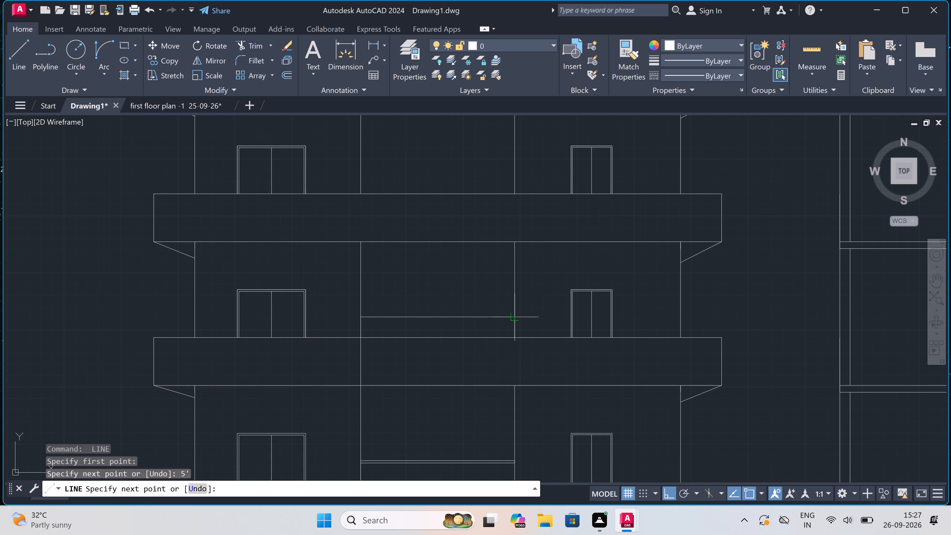
left_click(518, 319)
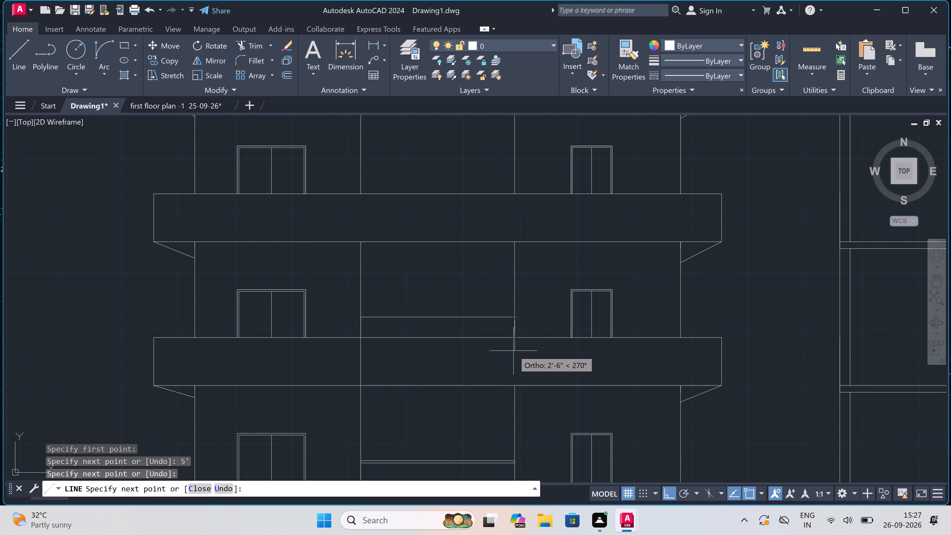
type("2\"")
key("space")
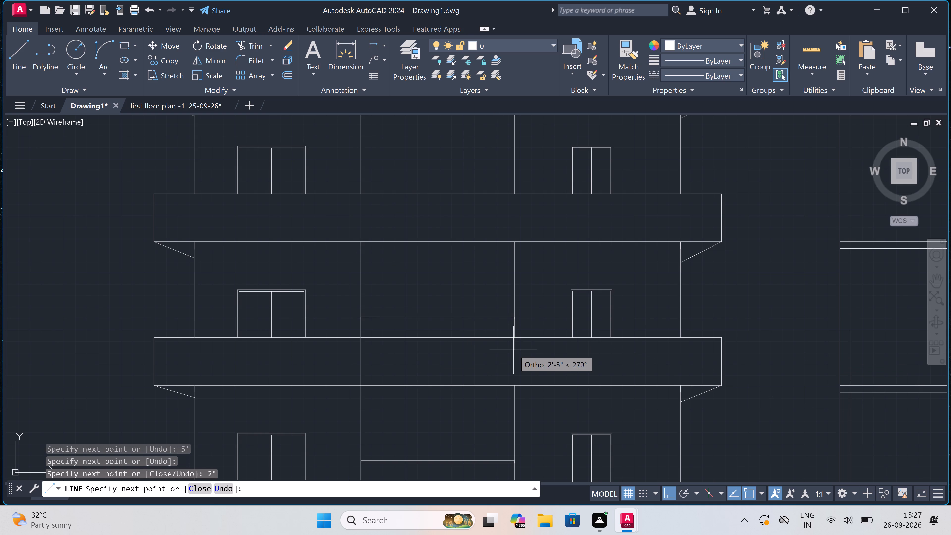
scroll(349, 323, "up", 1)
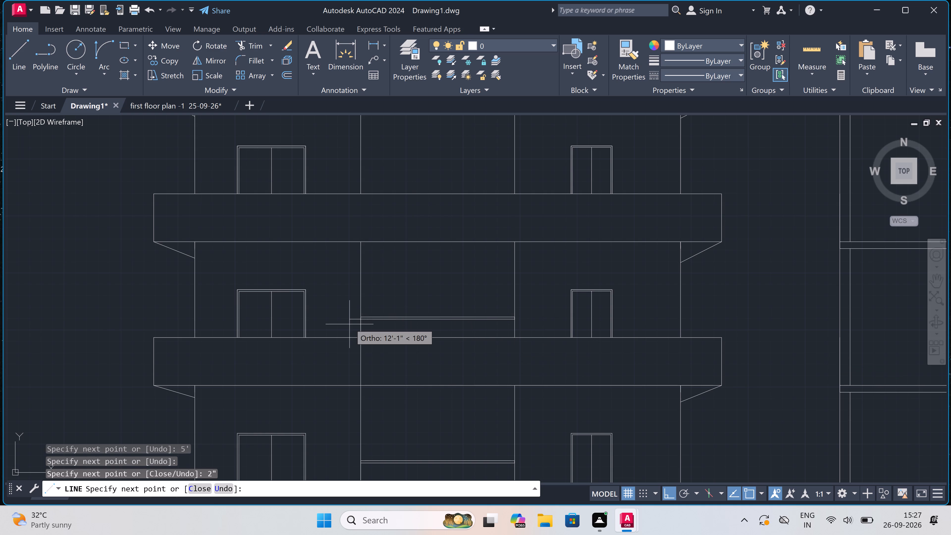
scroll(349, 323, "up", 1)
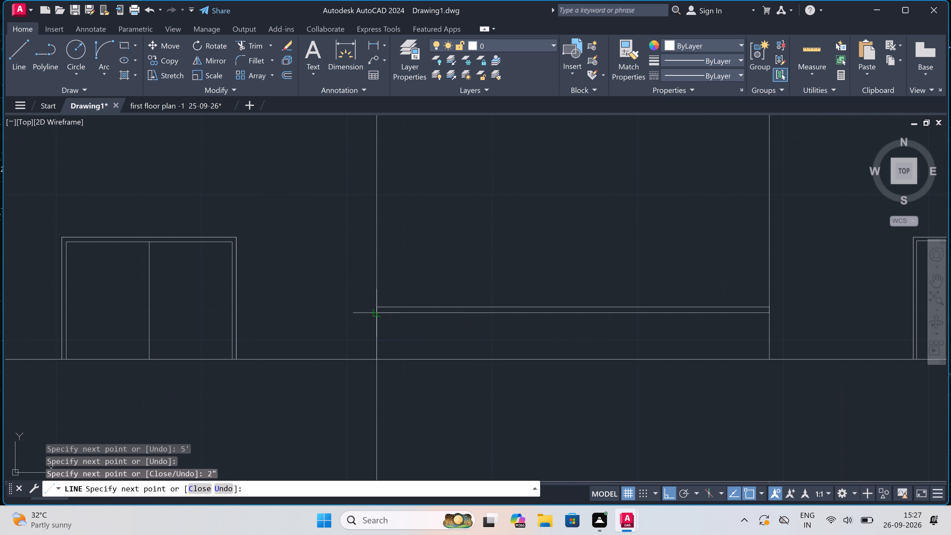
left_click(375, 312)
key("Escape")
Trim the vertical line segment that crosses the lowest projecting band at the central bay's left edge.
scroll(414, 285, "down", 3)
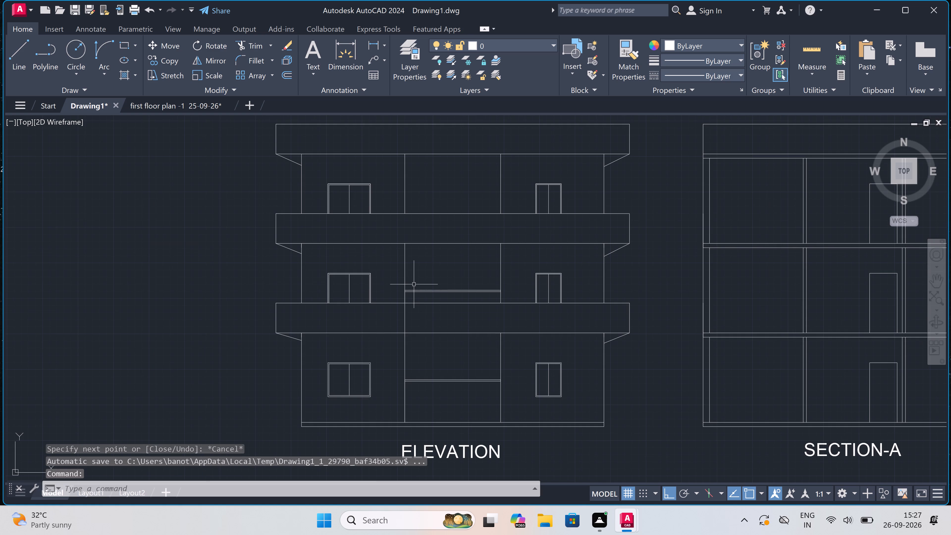
key("t")
key("r")
key("space")
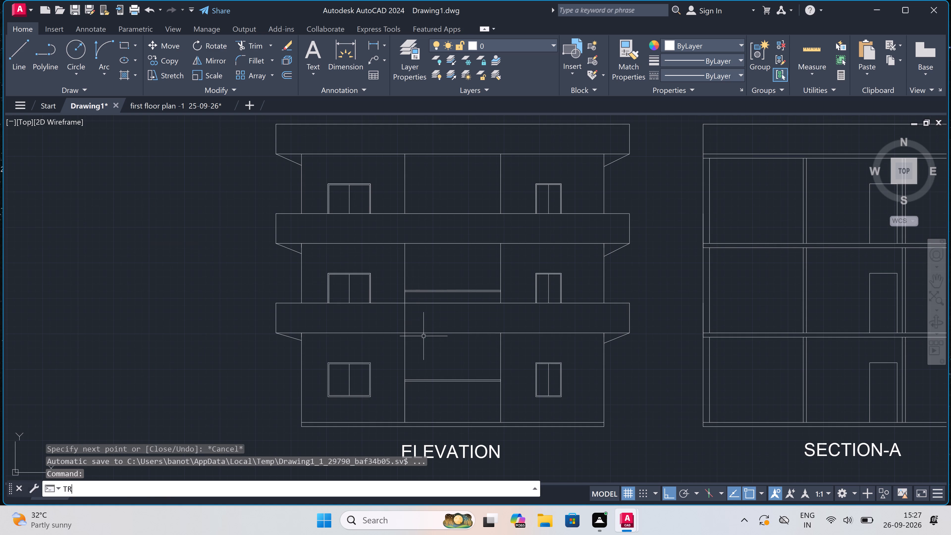
left_click(410, 324)
left_click(395, 324)
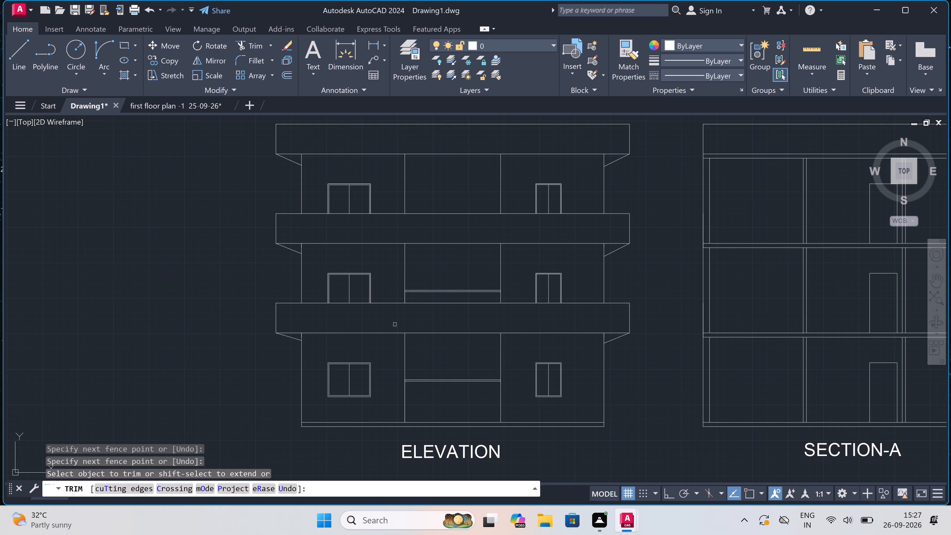
key("Escape")
Draw the top storey's double rail line: 5' up from the middle band's underside, across the central bay, 2" down, and back.
scroll(441, 323, "down", 3)
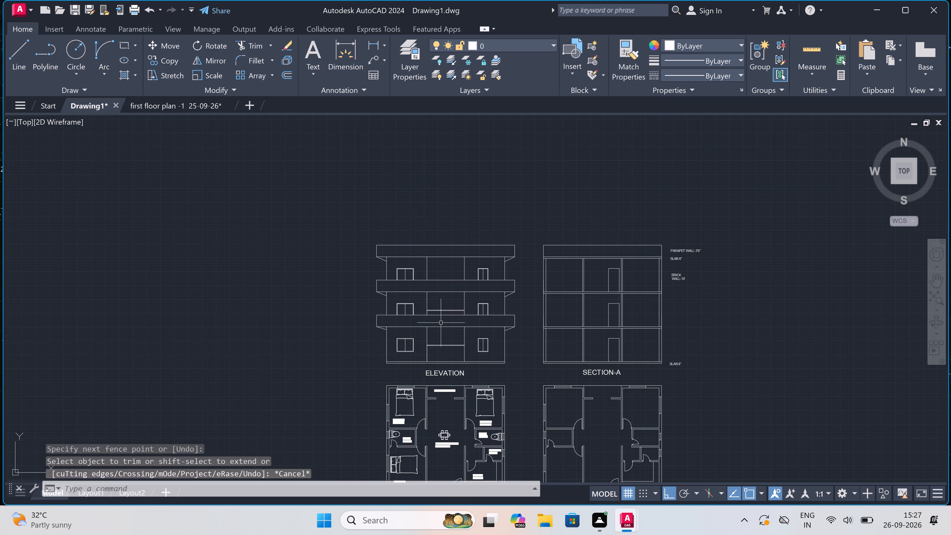
scroll(425, 266, "up", 3)
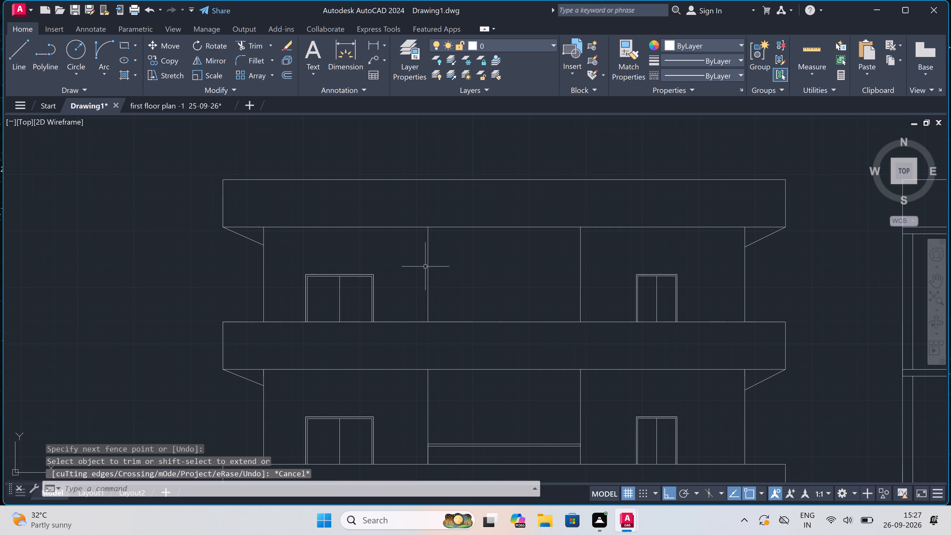
key("l")
key("space")
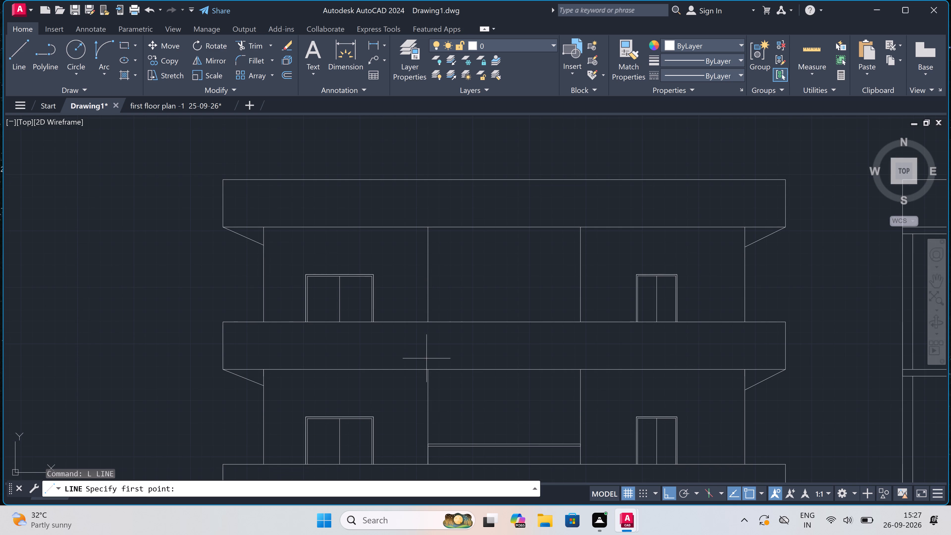
left_click(430, 369)
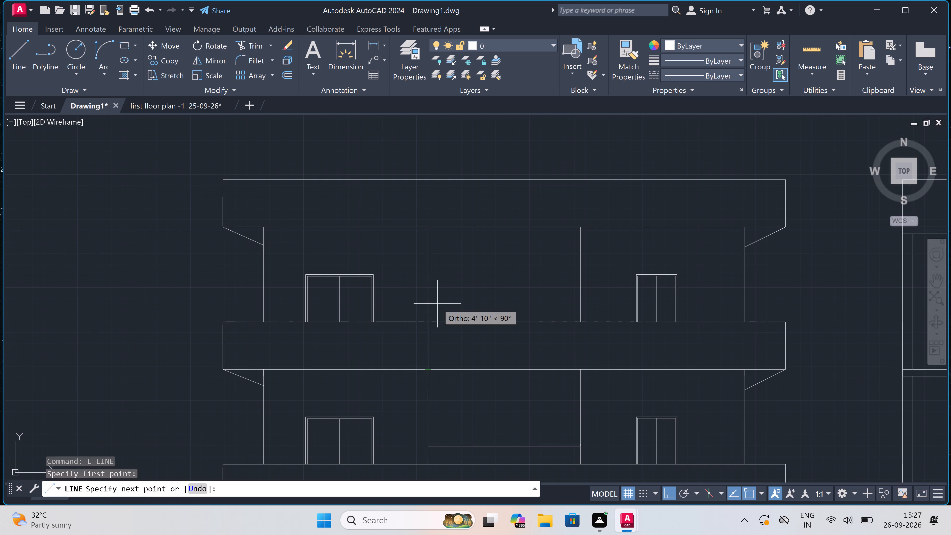
type("5'")
key("space")
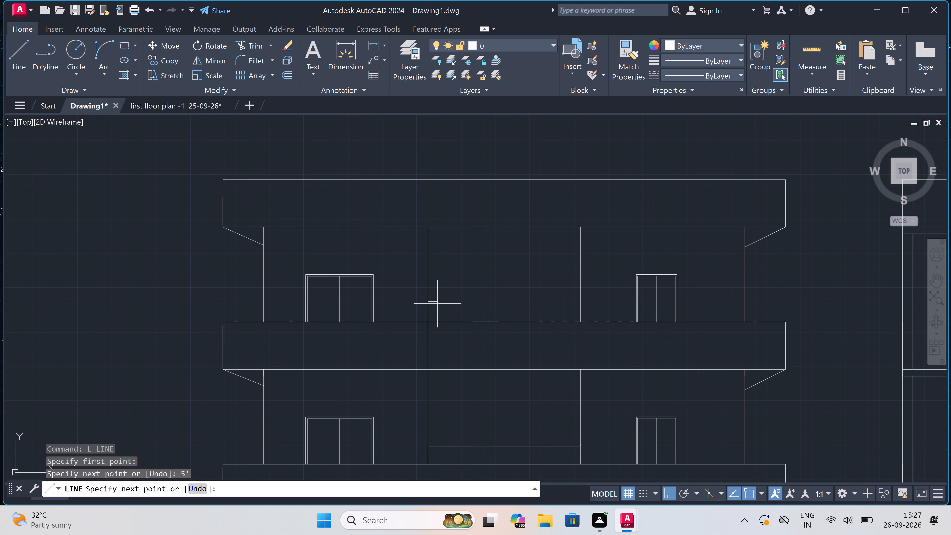
left_click(581, 303)
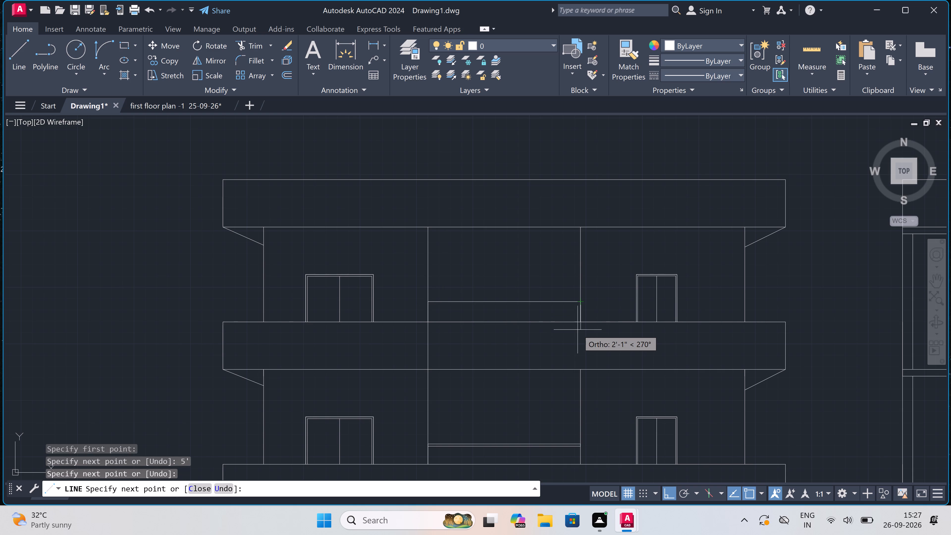
type("2\"")
key("space")
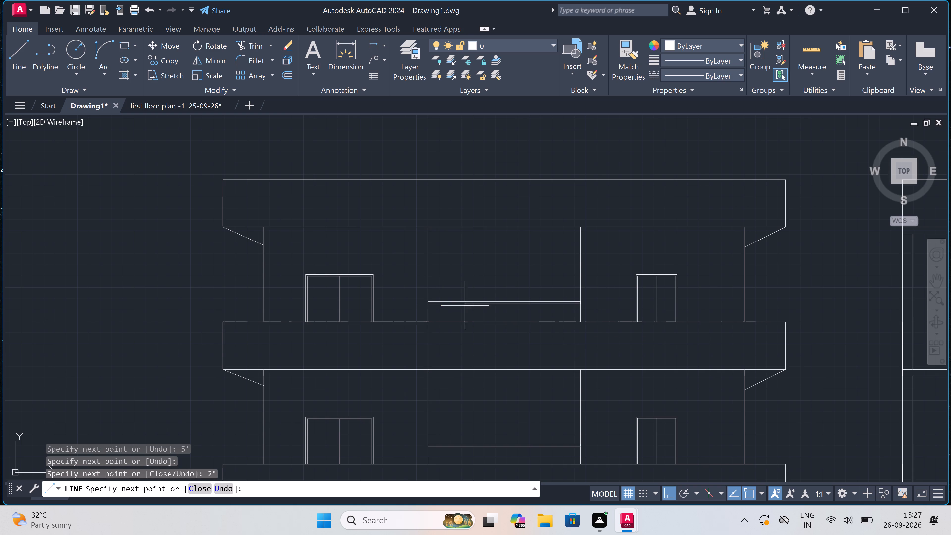
scroll(426, 303, "up", 3)
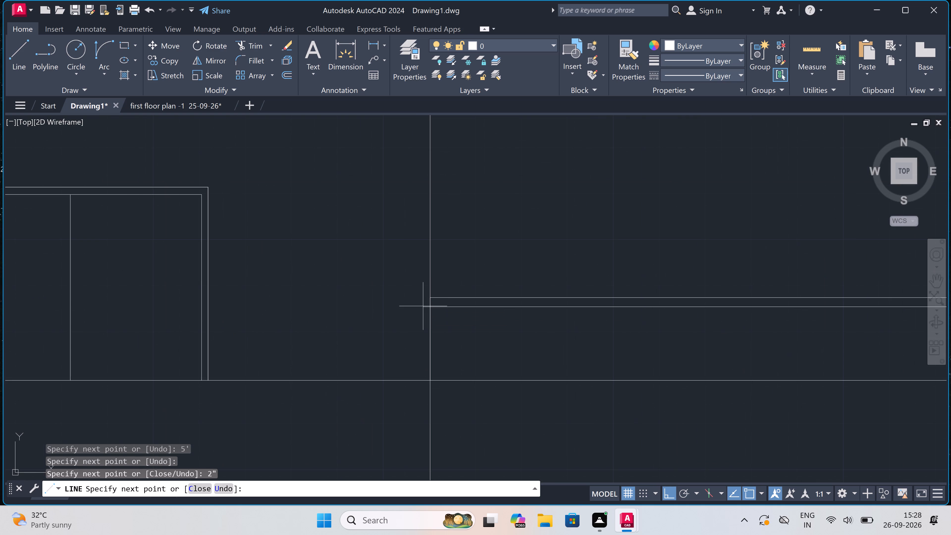
left_click(429, 305)
key("Escape")
scroll(439, 287, "down", 4)
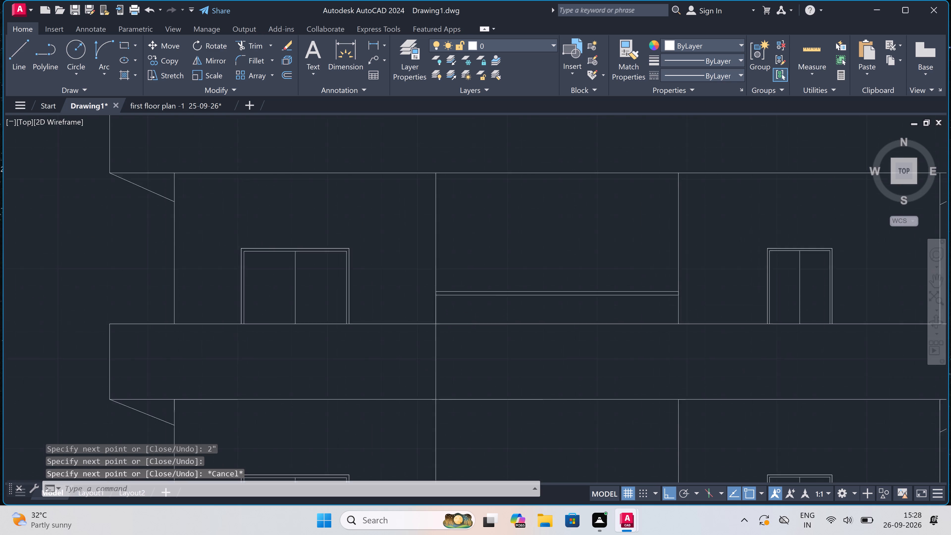
Trim the vertical line segment that crosses the middle projecting band at the central bay's left edge.
type("TR")
key("space")
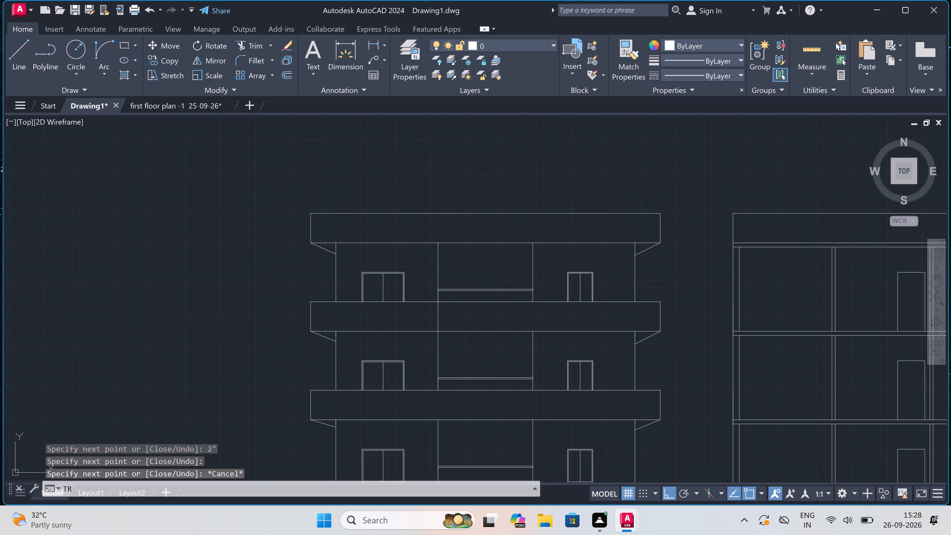
left_click(456, 317)
left_click(404, 328)
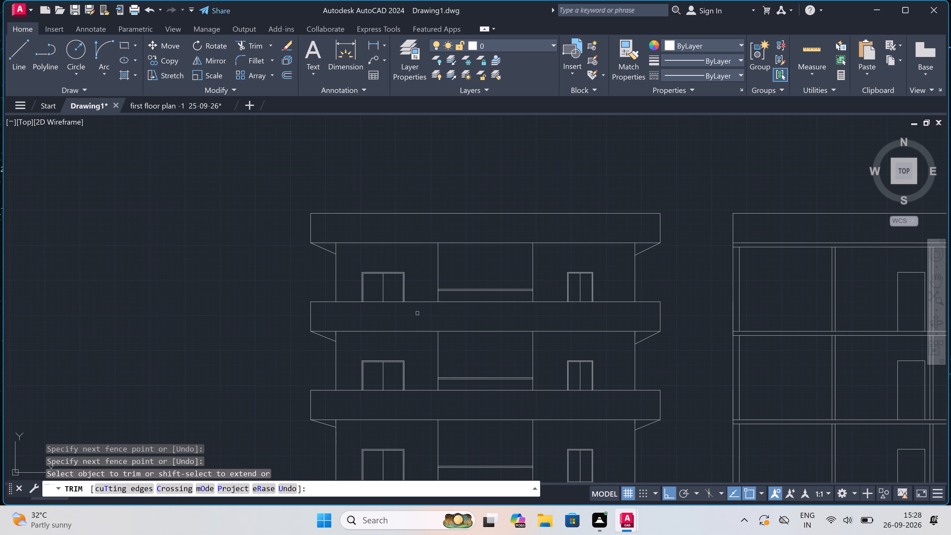
key("Escape")
Erase both horizontal rail lines across the middle storey's central bay in the front elevation.
scroll(448, 289, "down", 4)
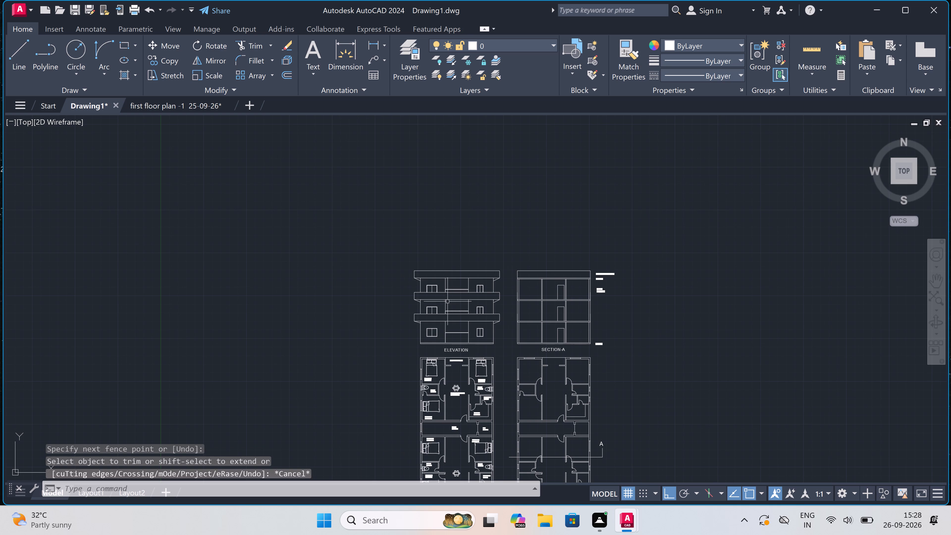
scroll(449, 358, "up", 3)
scroll(460, 323, "down", 2)
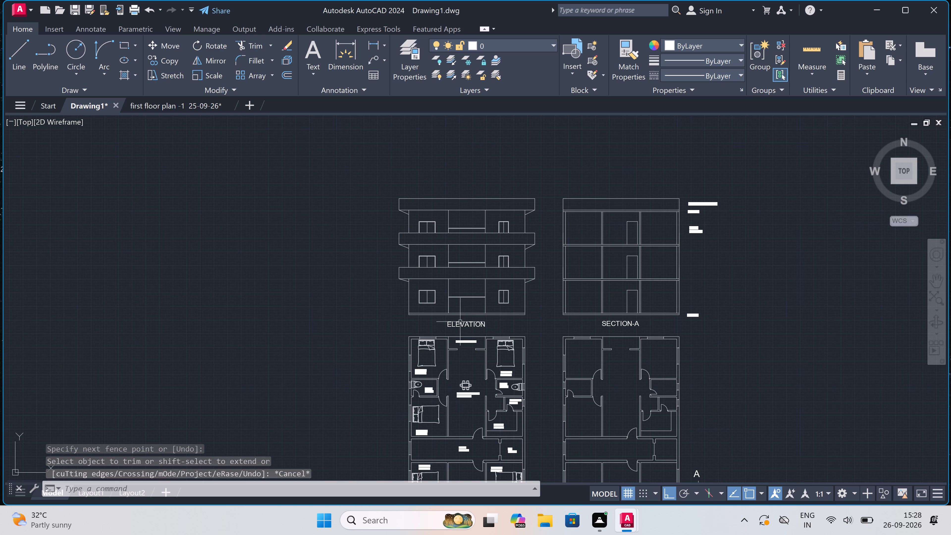
scroll(462, 315, "up", 1)
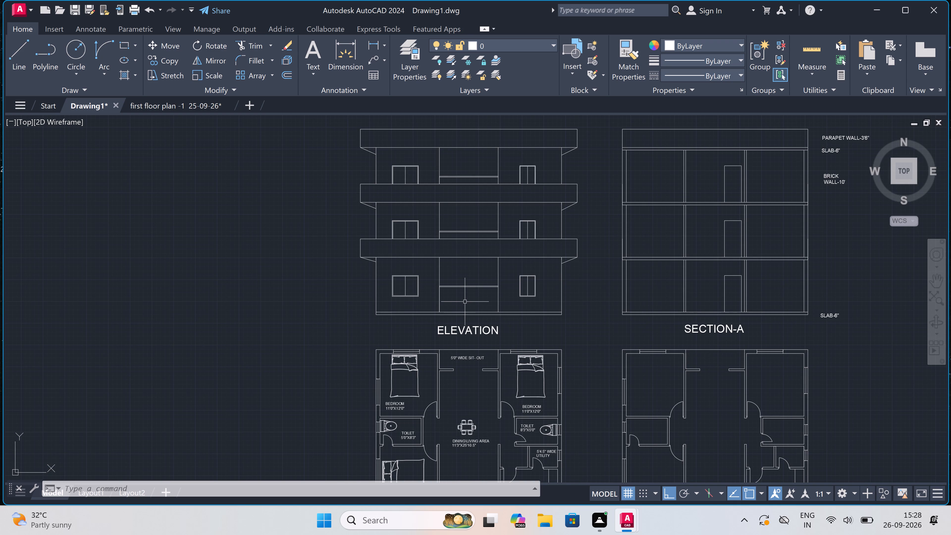
scroll(466, 298, "down", 1)
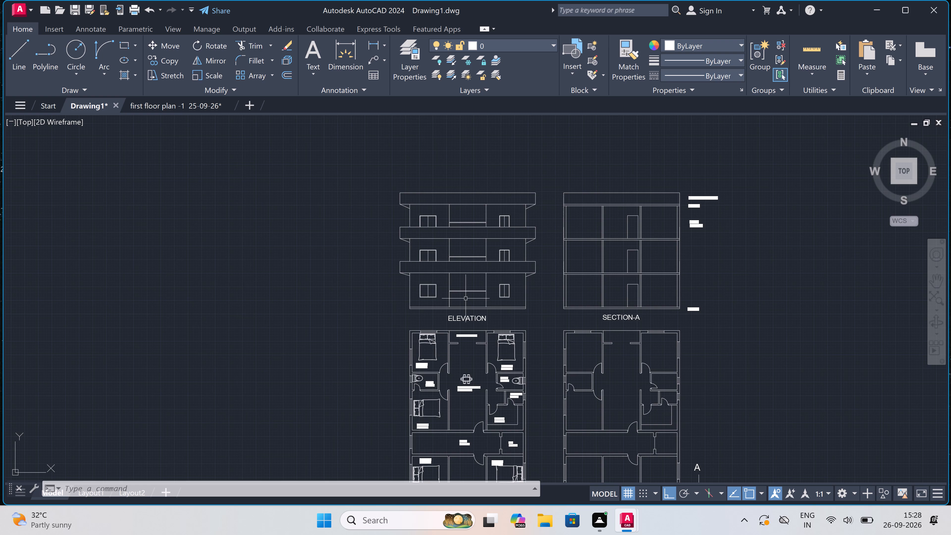
scroll(466, 298, "down", 1)
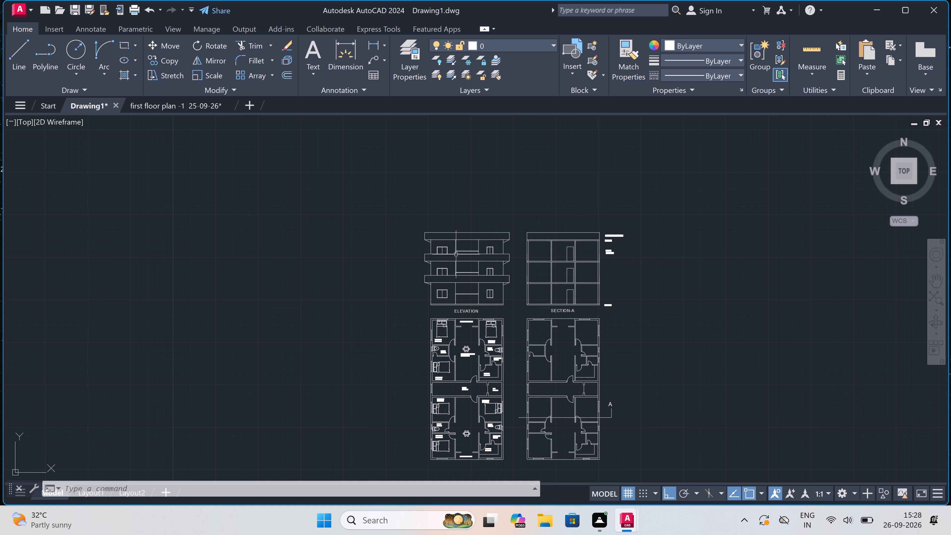
scroll(456, 248, "up", 2)
scroll(472, 316, "up", 2)
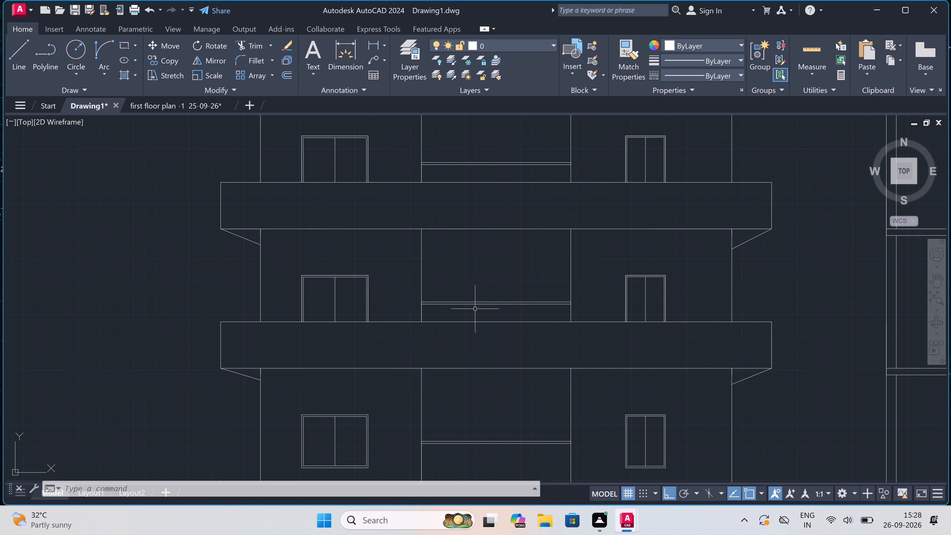
left_click(488, 295)
left_click(479, 303)
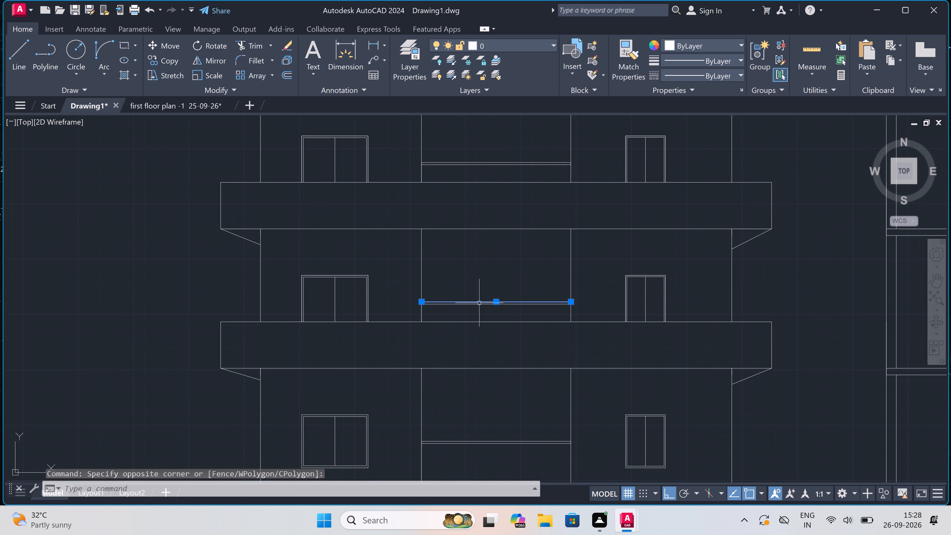
scroll(480, 301, "up", 2)
left_click(488, 285)
left_click(454, 332)
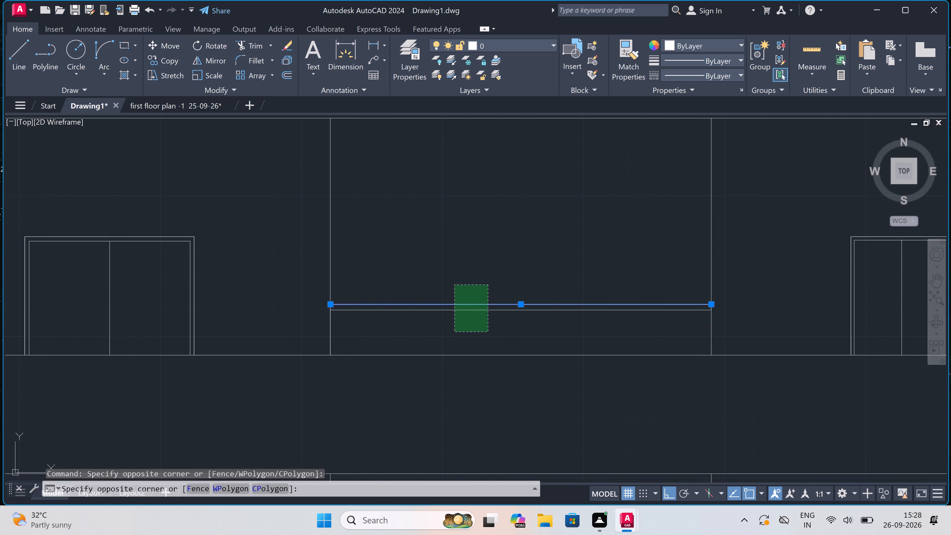
key("Delete")
Erase both horizontal rail lines across the top storey's central bay in the front elevation.
scroll(457, 325, "down", 3)
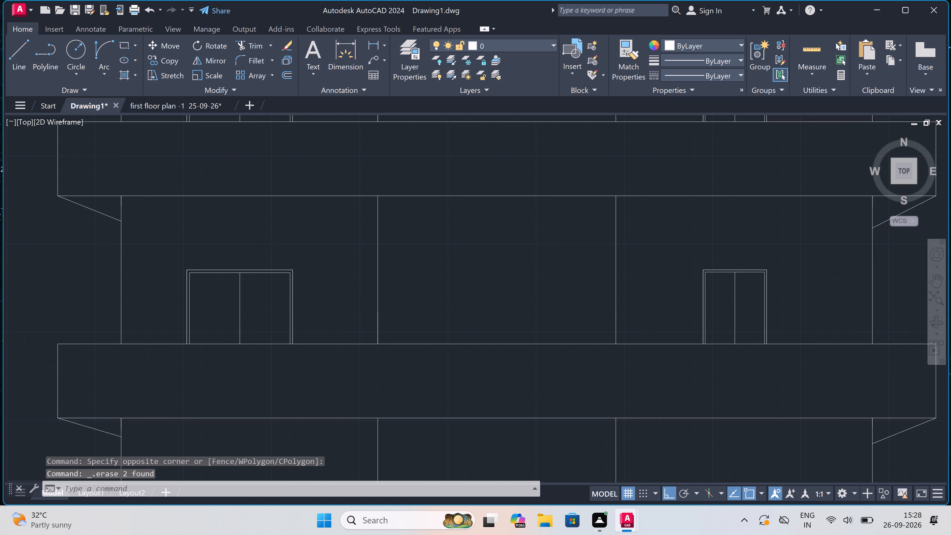
scroll(457, 322, "down", 2)
scroll(457, 290, "up", 4)
left_click(470, 263)
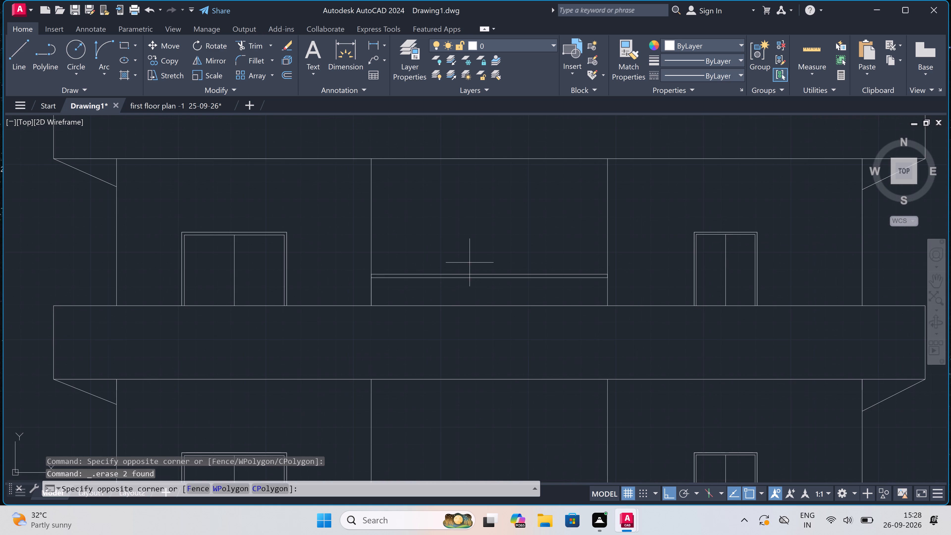
left_click(457, 283)
key("Delete")
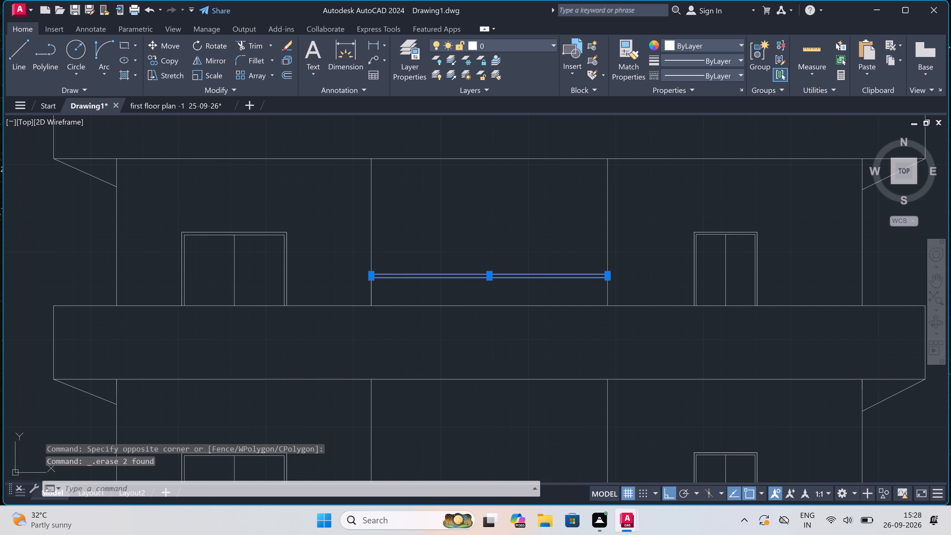
Draw a horizontal leader line from the outer edge of Section-A's parapet towards the PARAPET WALL-3'6" label.
scroll(470, 261, "down", 4)
scroll(470, 261, "up", 1)
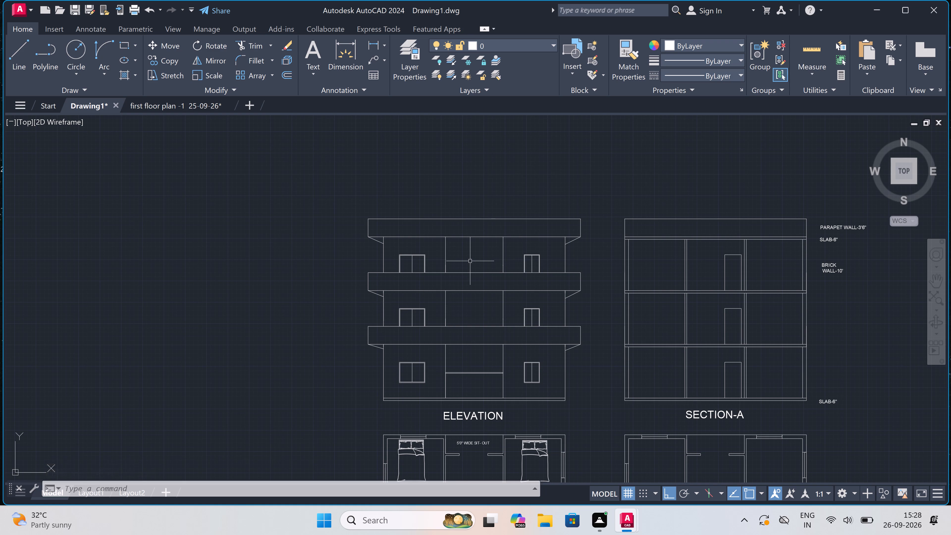
scroll(470, 261, "down", 2)
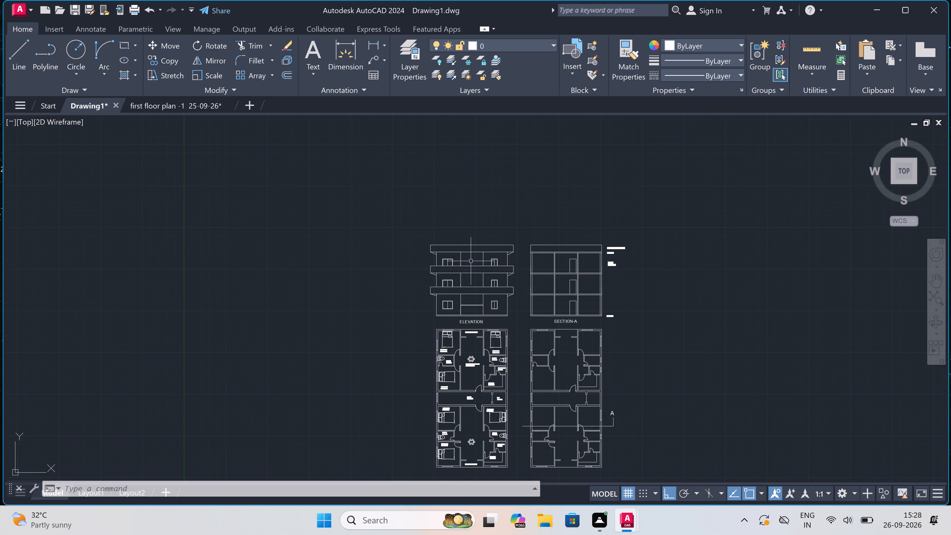
scroll(583, 300, "up", 4)
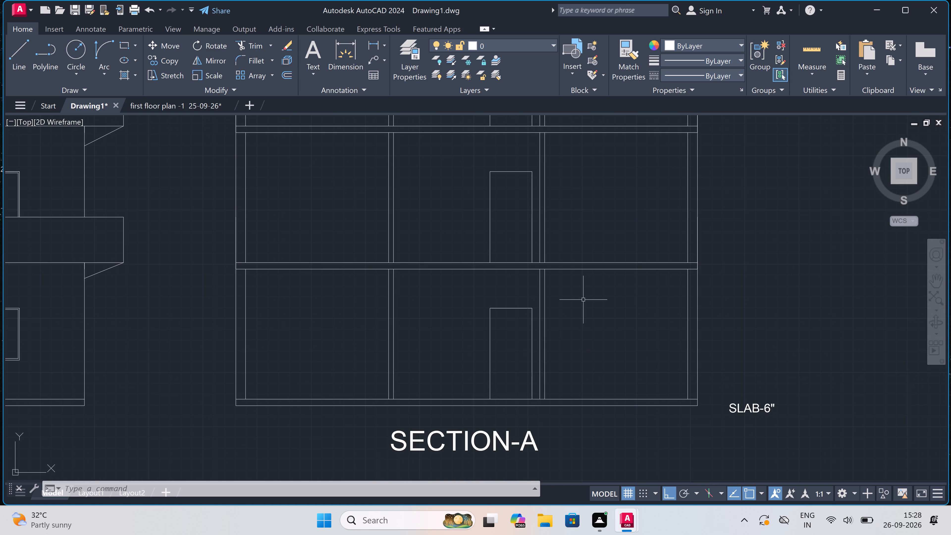
scroll(583, 299, "down", 3)
scroll(591, 258, "up", 3)
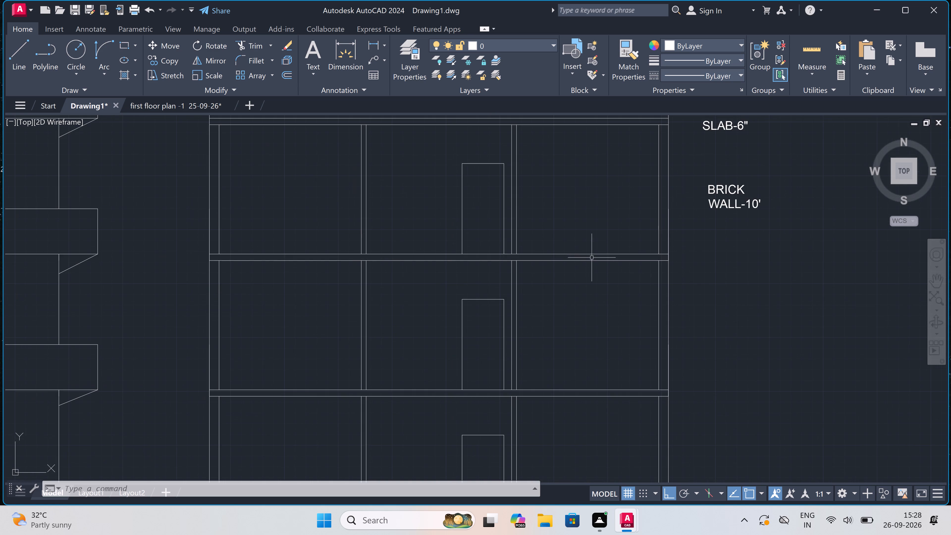
scroll(592, 258, "down", 2)
scroll(639, 184, "up", 3)
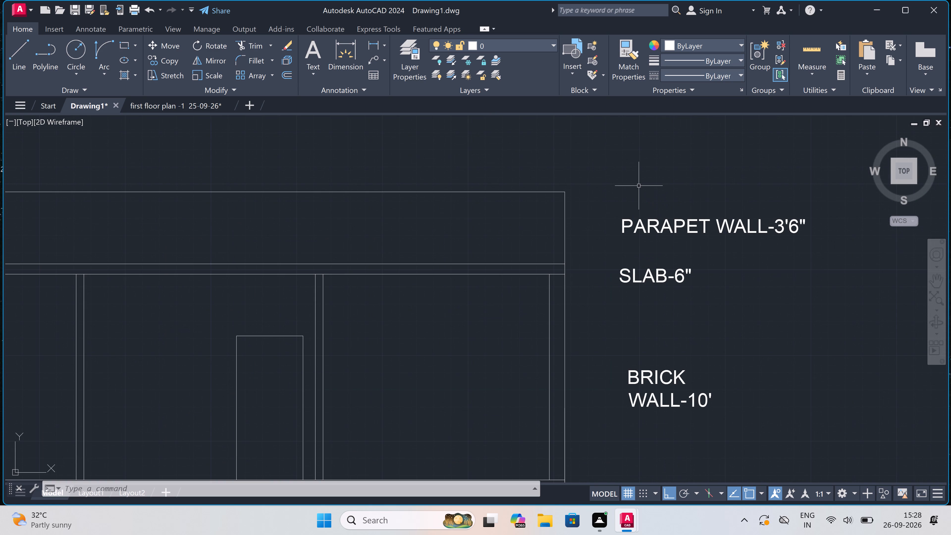
key("l")
key("space")
scroll(625, 206, "up", 1)
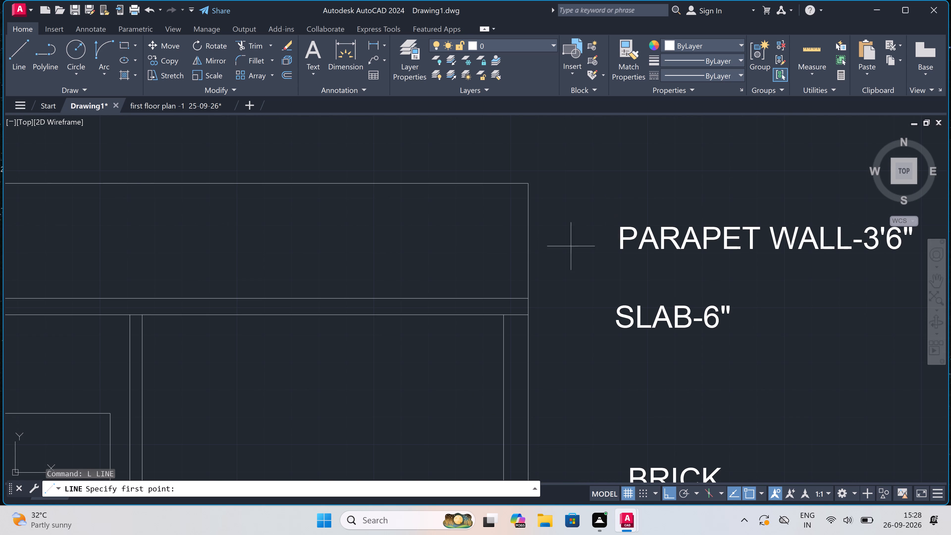
left_click(527, 238)
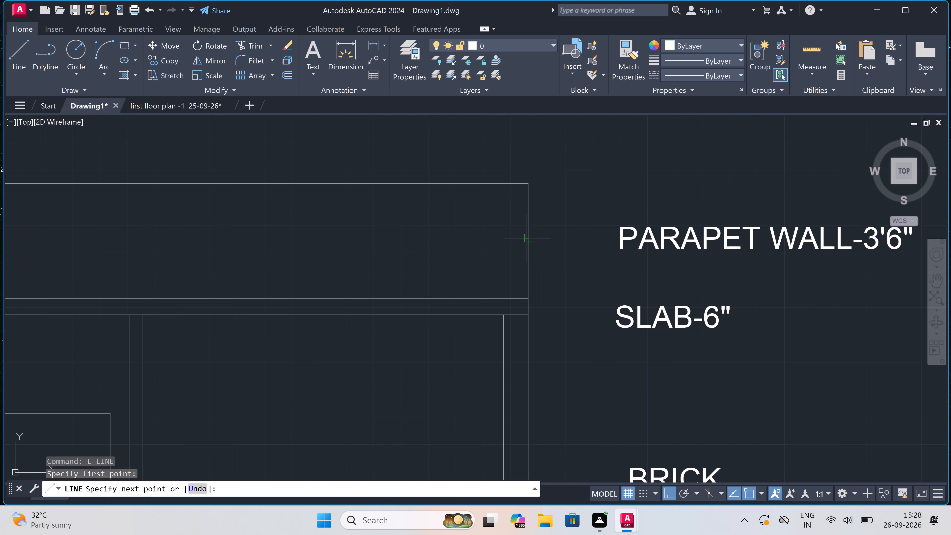
left_click(590, 233)
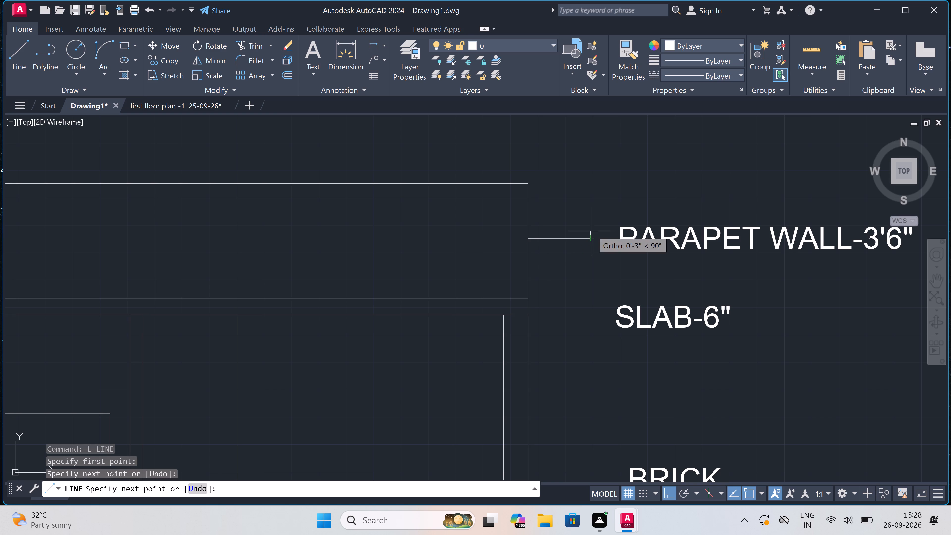
key("Escape")
Draw a horizontal leader line from inside Section-A's roof slab towards the upper SLAB-6" label.
key("space")
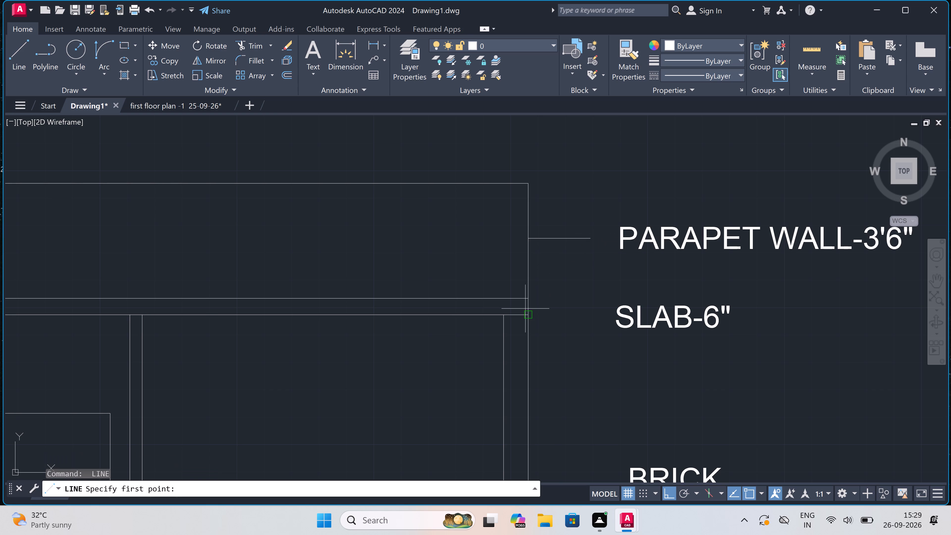
left_click_drag(518, 306, 520, 306)
left_click(595, 304)
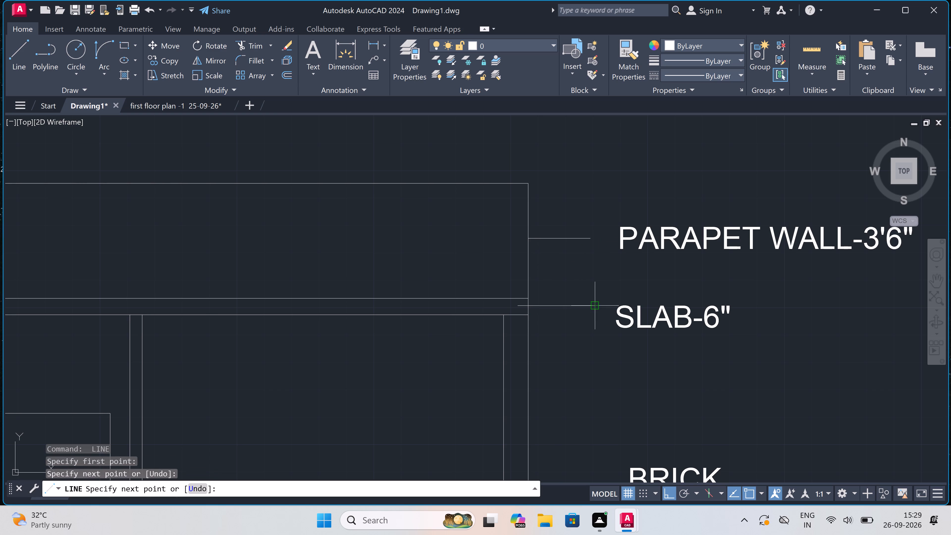
key("Escape")
Draw a horizontal leader line from the top storey's outer wall in Section-A to the BRICK WALL-10' label.
scroll(575, 254, "down", 2)
scroll(580, 381, "up", 2)
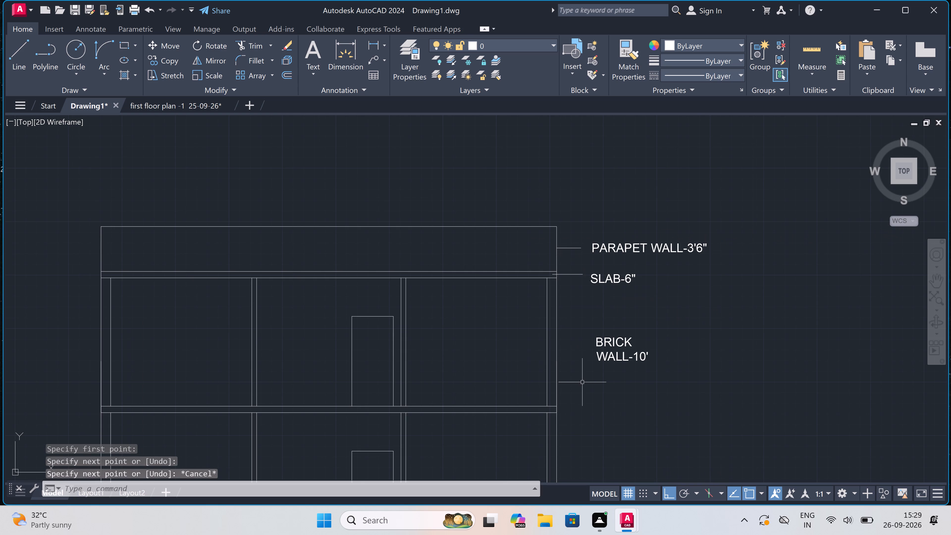
key("space")
double_click(516, 276)
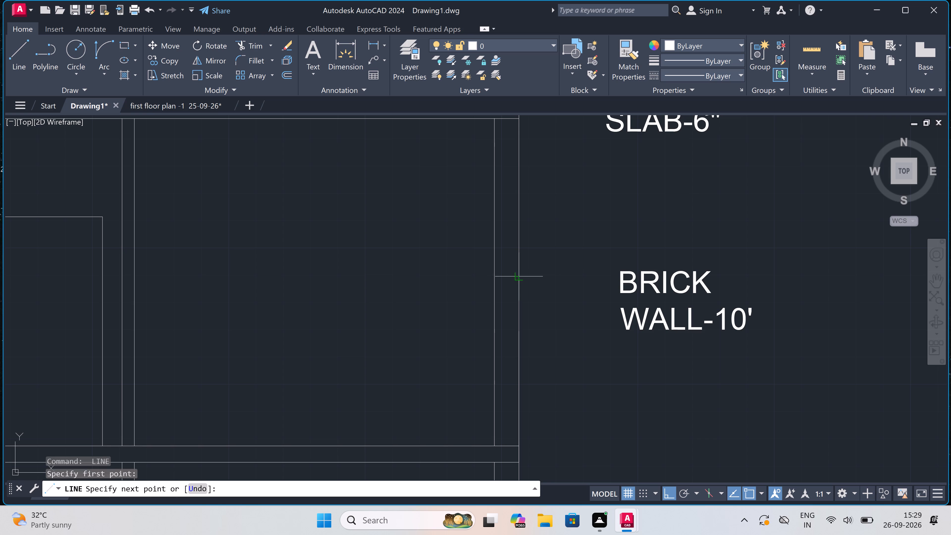
left_click(600, 273)
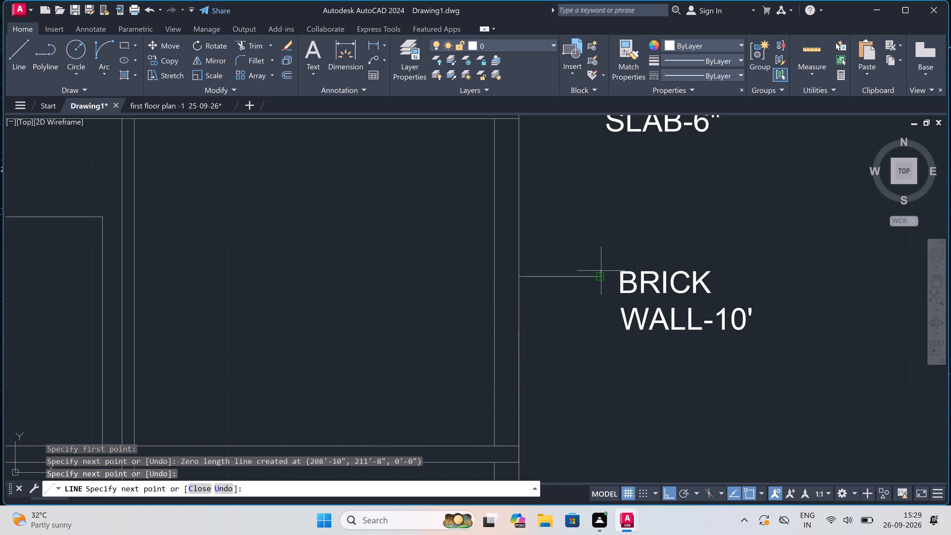
key("Escape")
Move the lower SLAB-6" label straight up so it lines up with Section-A's ground slab.
scroll(582, 235, "down", 5)
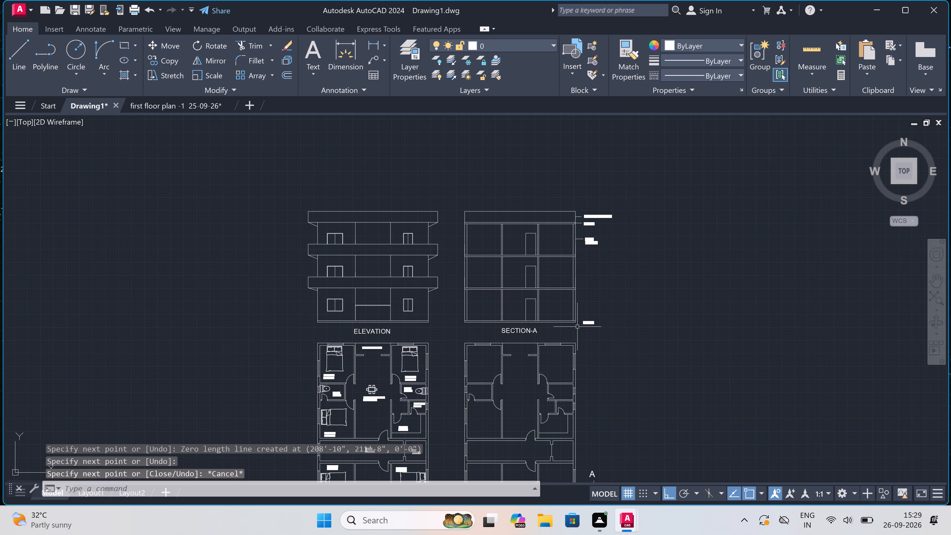
scroll(579, 325, "up", 6)
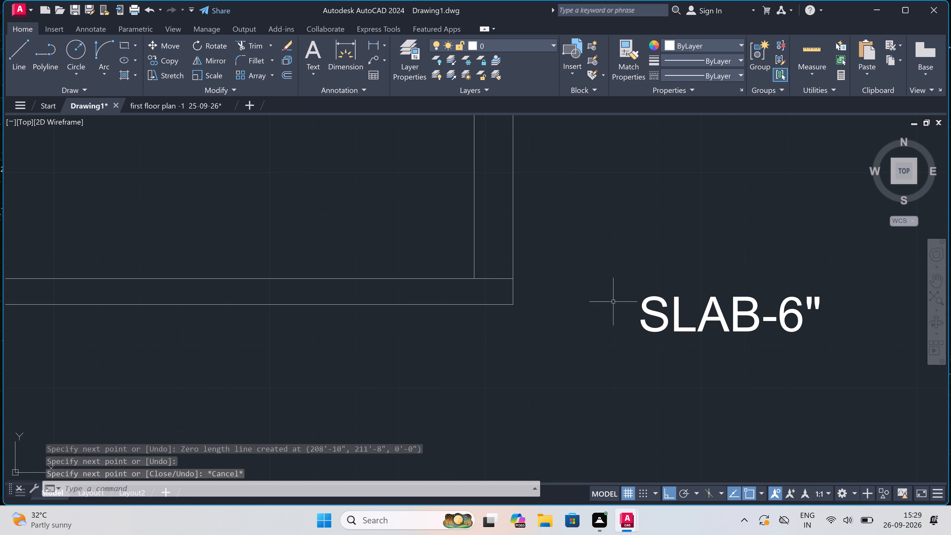
left_click(670, 307)
left_click(660, 313)
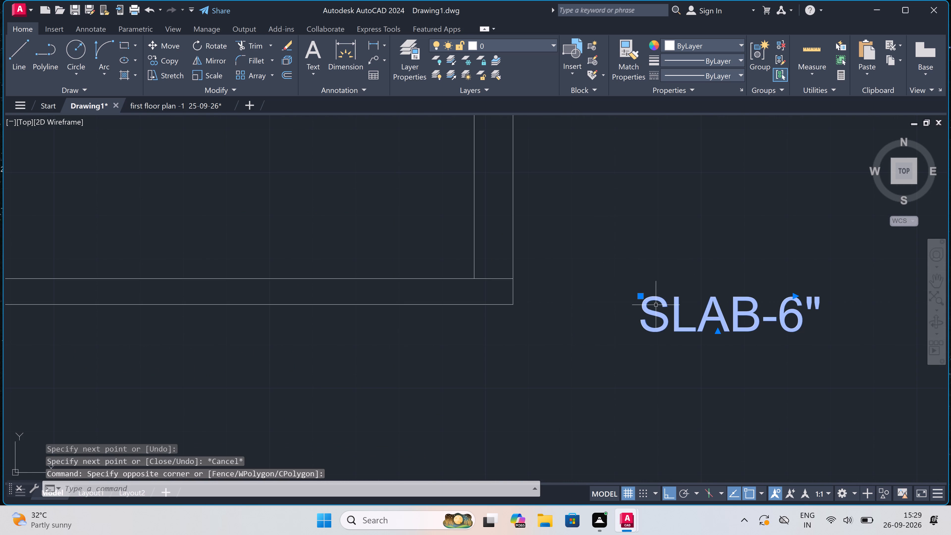
left_click(640, 296)
left_click(639, 268)
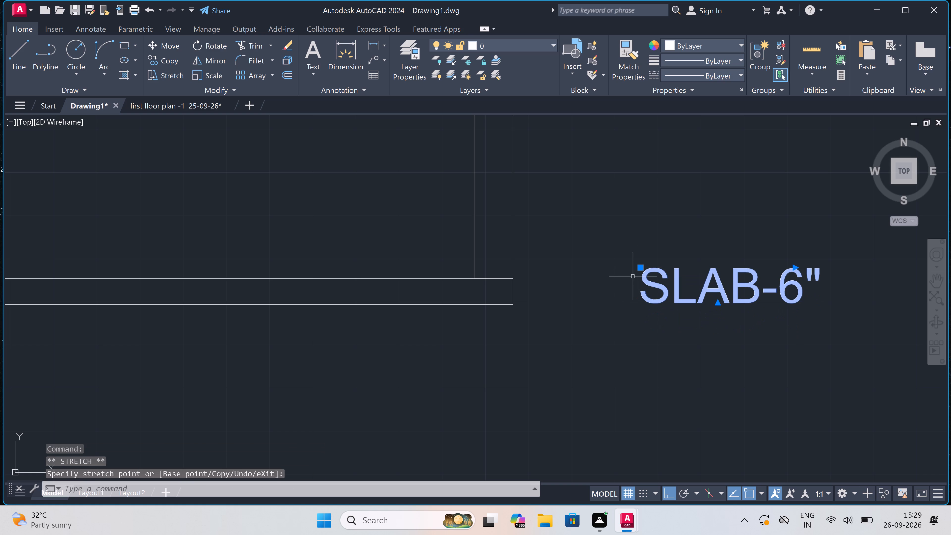
key("Escape")
Draw a horizontal leader line from inside Section-A's ground slab towards the lower SLAB-6" label.
type("L")
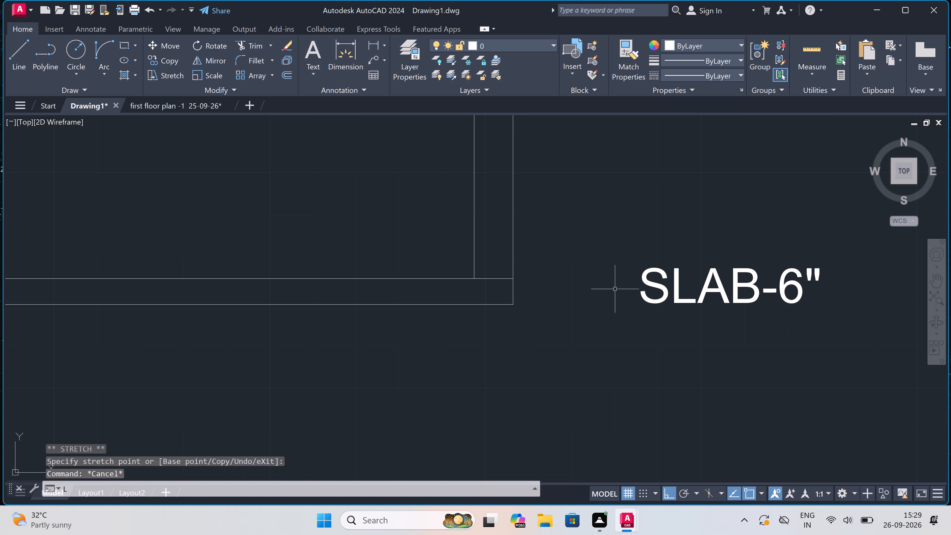
key("space")
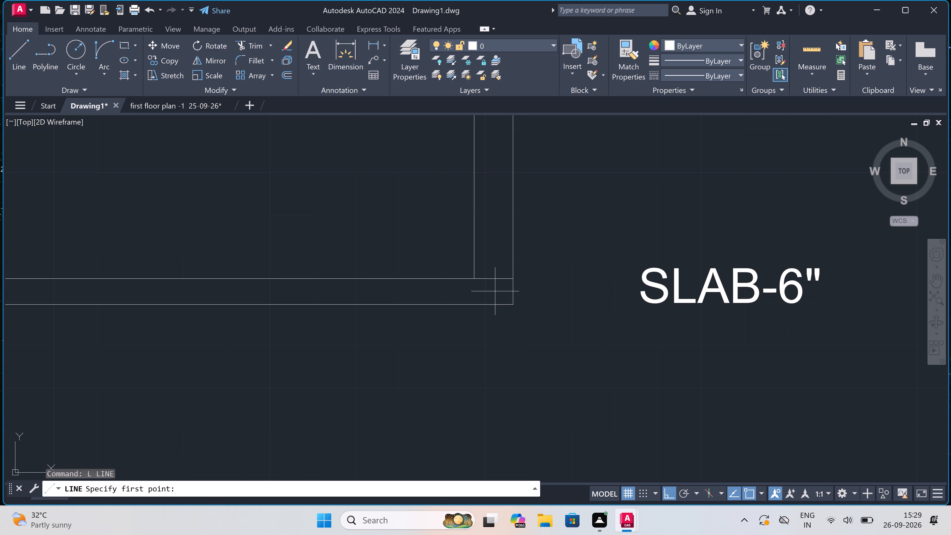
left_click(496, 291)
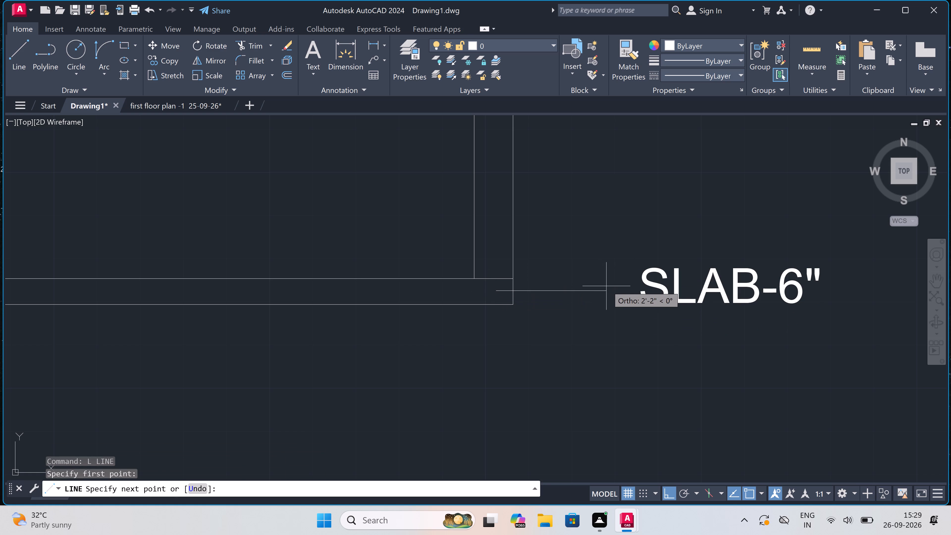
left_click(615, 288)
key("Escape")
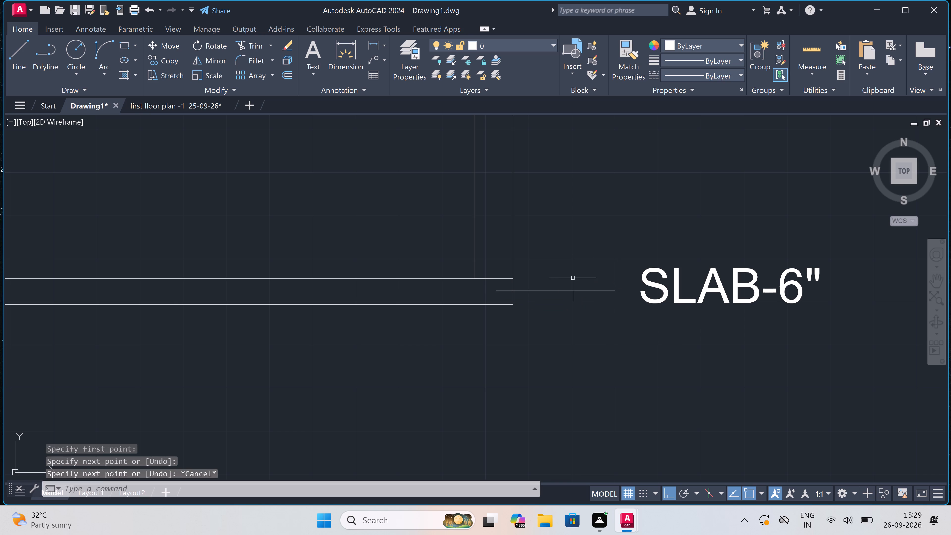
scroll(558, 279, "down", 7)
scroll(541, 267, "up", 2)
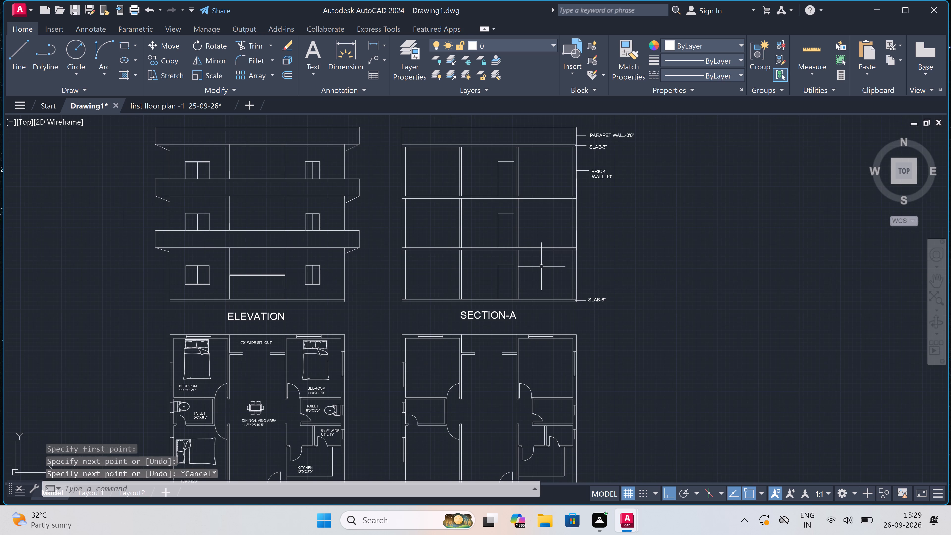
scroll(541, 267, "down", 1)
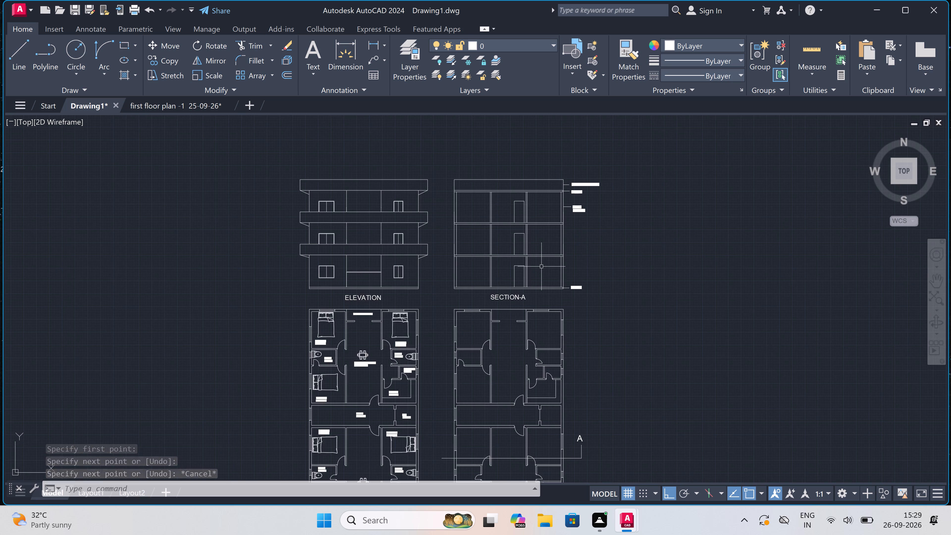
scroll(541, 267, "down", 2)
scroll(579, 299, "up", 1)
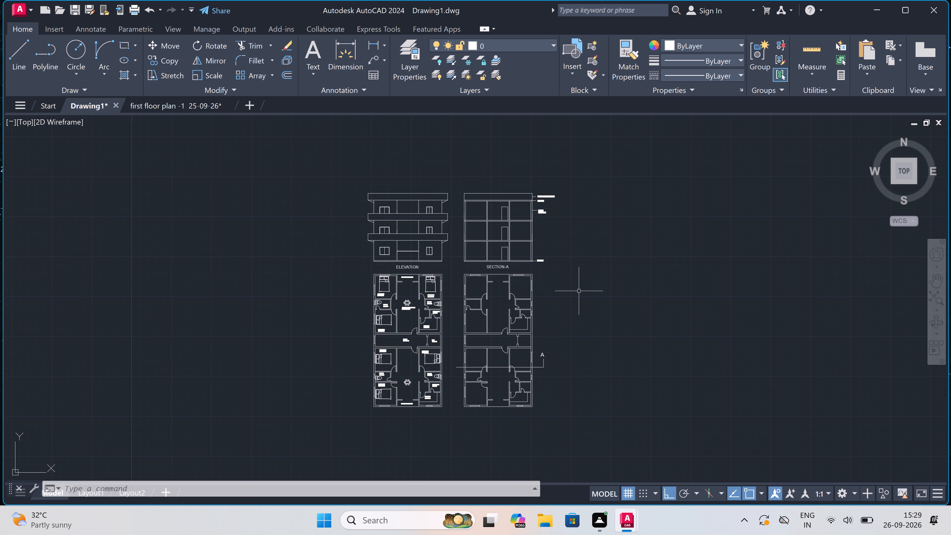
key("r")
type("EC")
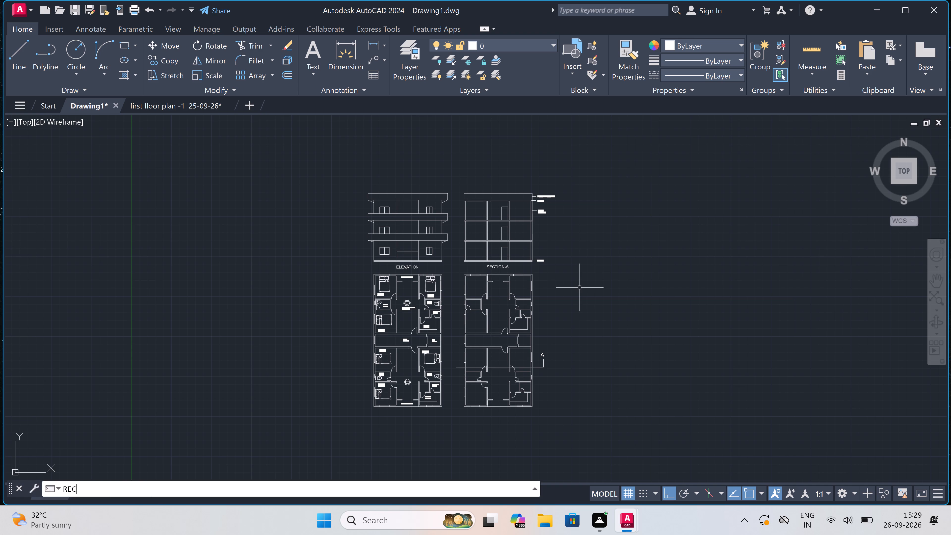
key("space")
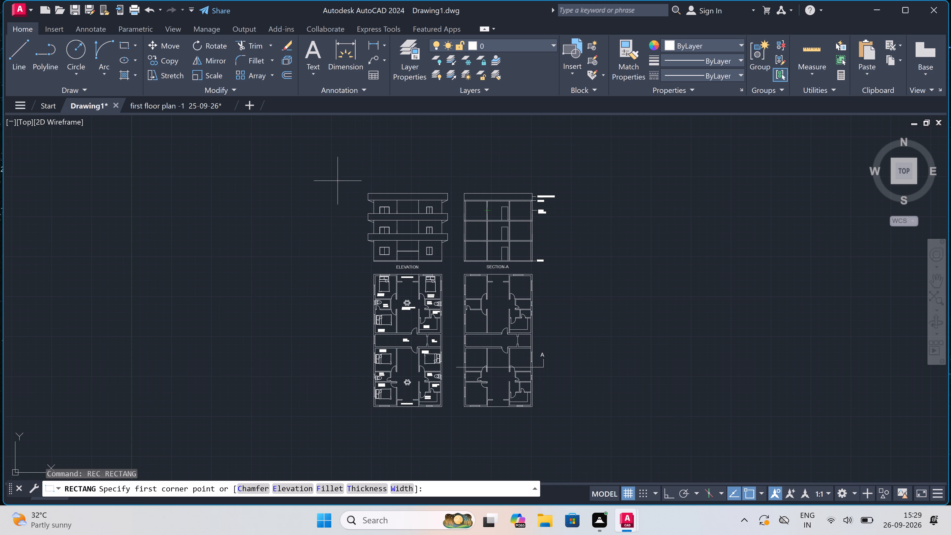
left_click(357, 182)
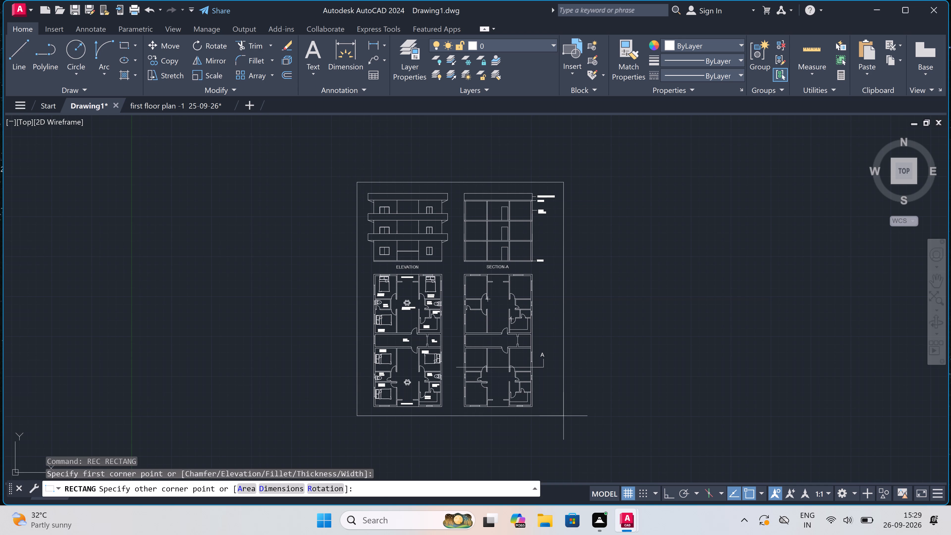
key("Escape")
Draw a rectangular border enclosing the elevation, Section-A and both floor plans, with a margin on all sides.
key("space")
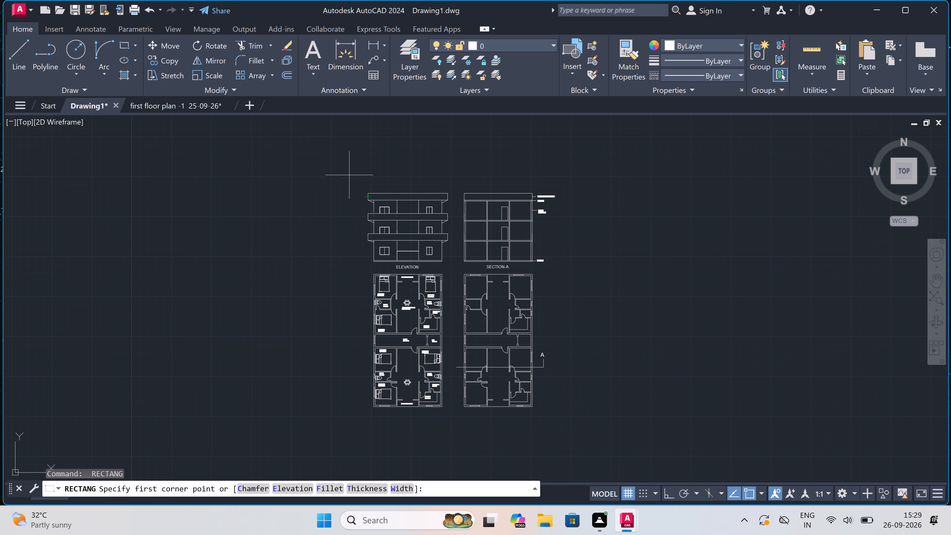
left_click(348, 176)
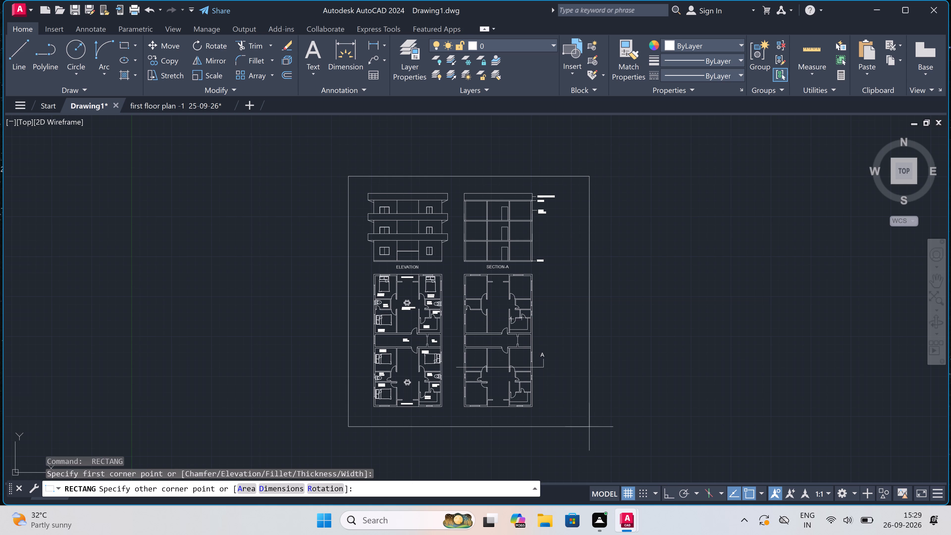
double_click(571, 427)
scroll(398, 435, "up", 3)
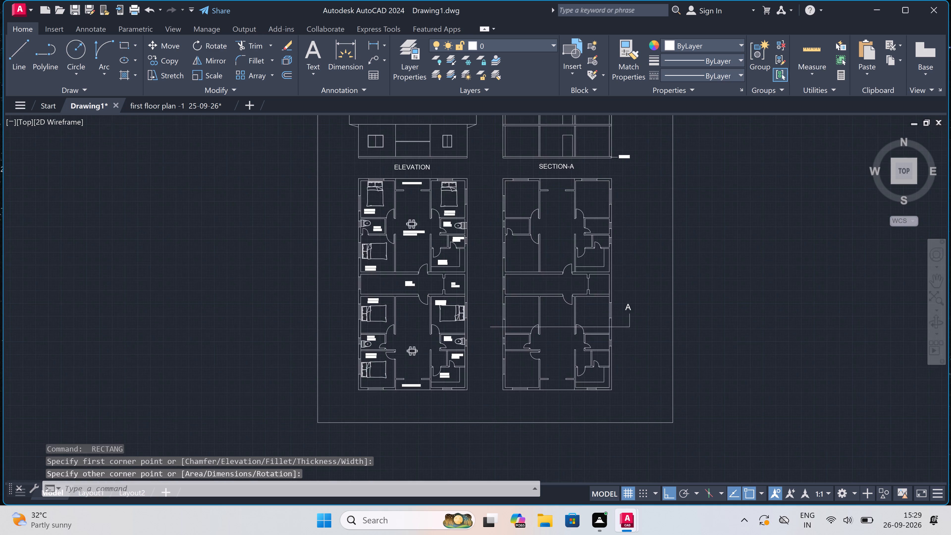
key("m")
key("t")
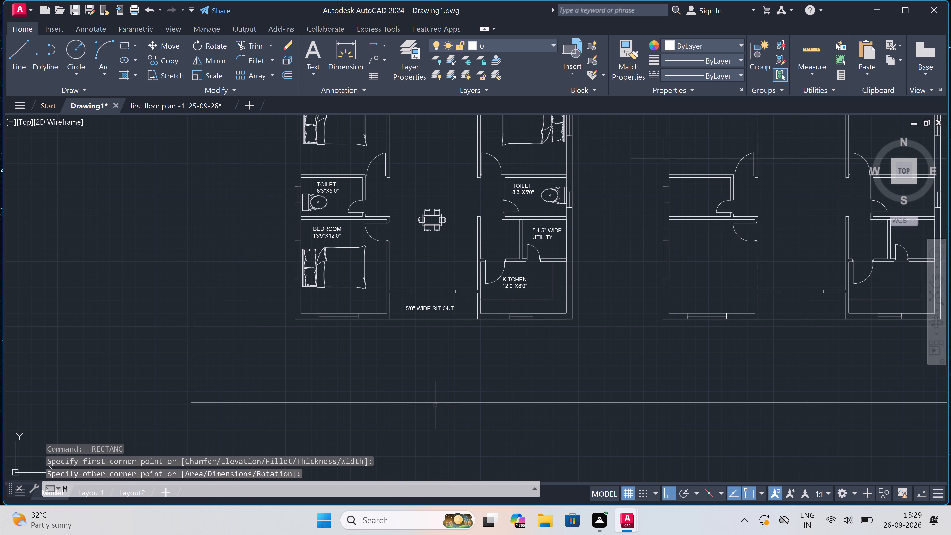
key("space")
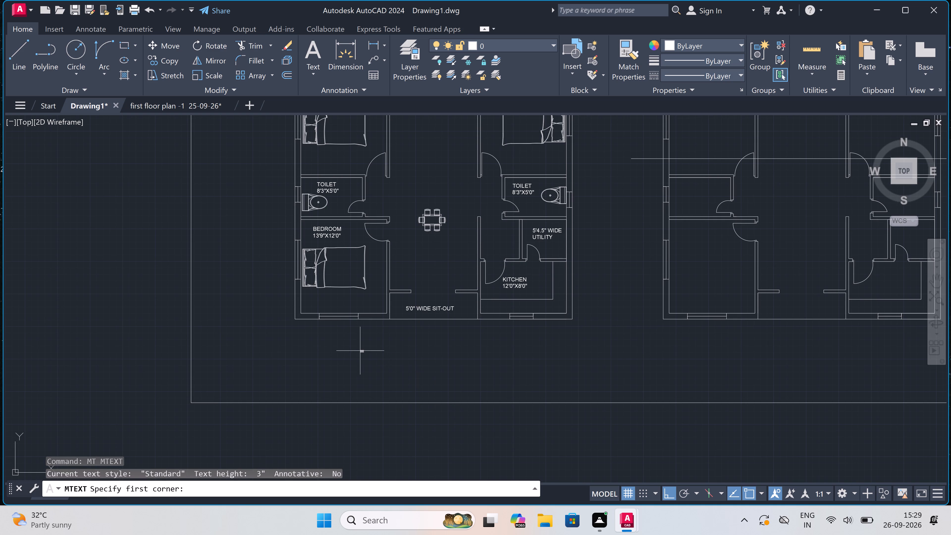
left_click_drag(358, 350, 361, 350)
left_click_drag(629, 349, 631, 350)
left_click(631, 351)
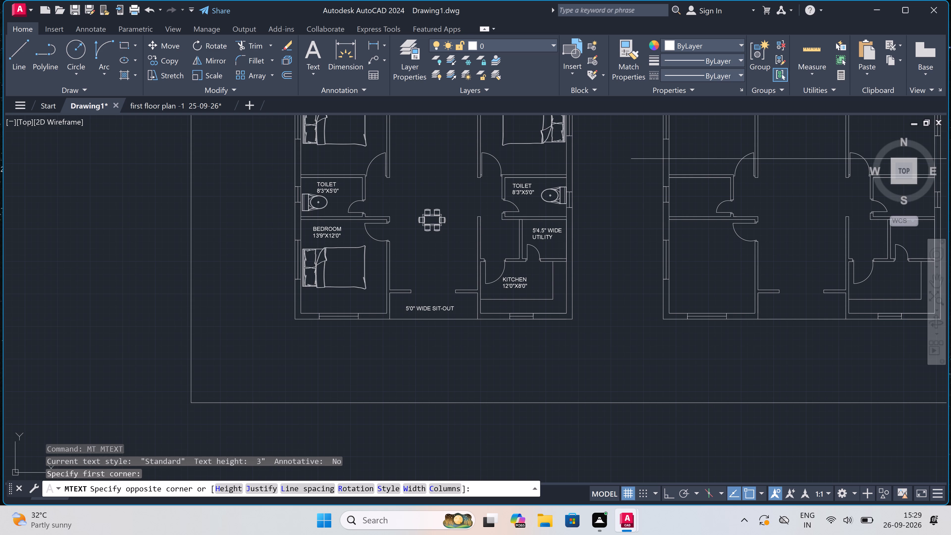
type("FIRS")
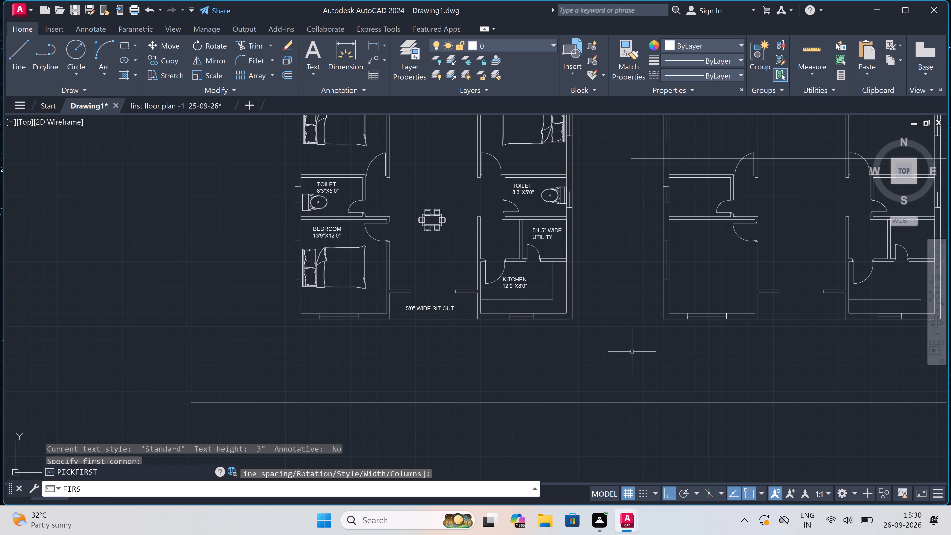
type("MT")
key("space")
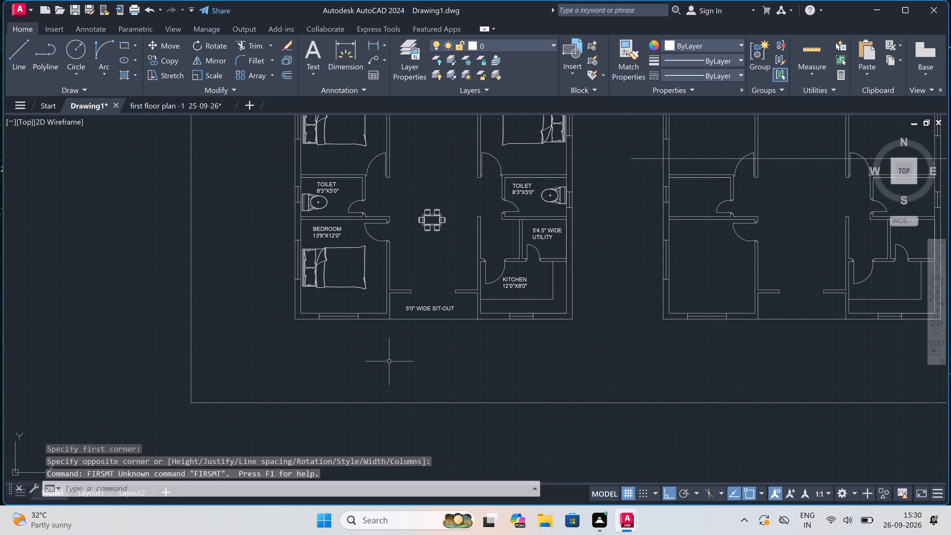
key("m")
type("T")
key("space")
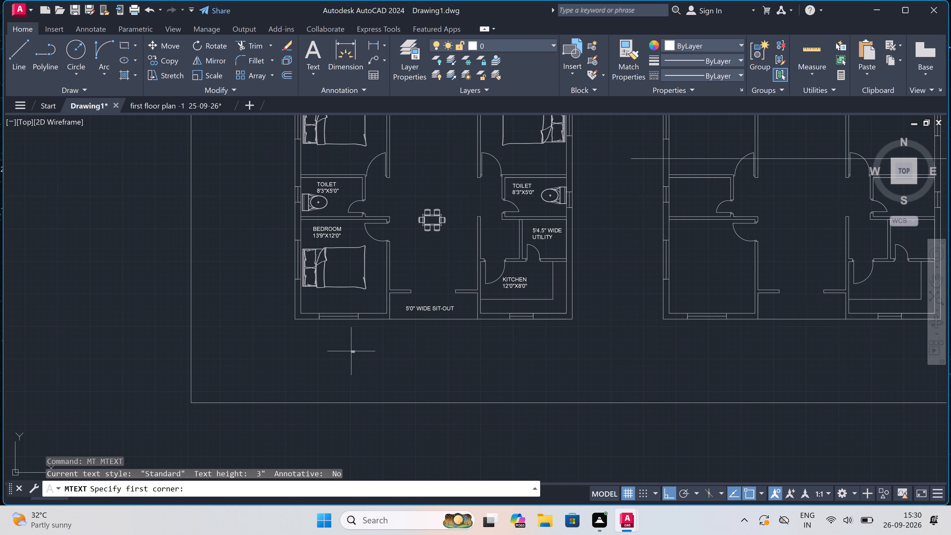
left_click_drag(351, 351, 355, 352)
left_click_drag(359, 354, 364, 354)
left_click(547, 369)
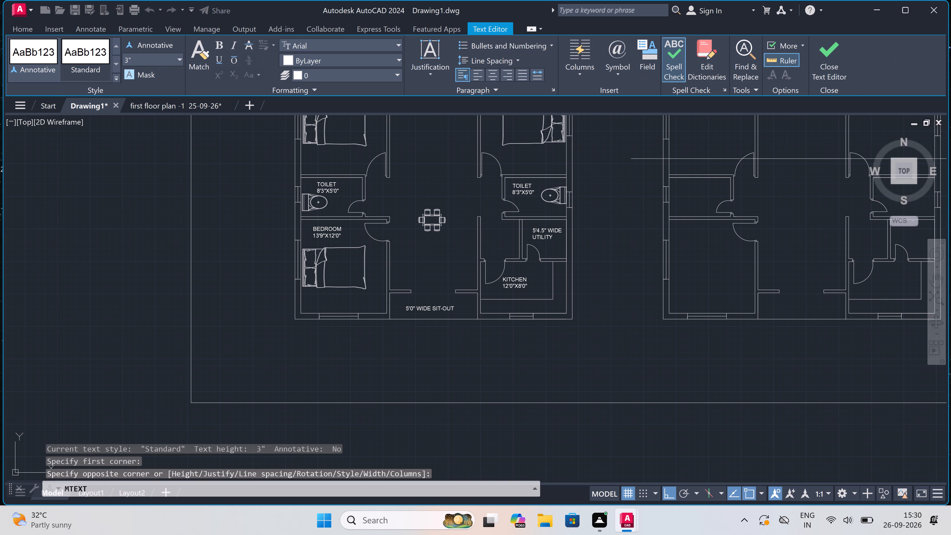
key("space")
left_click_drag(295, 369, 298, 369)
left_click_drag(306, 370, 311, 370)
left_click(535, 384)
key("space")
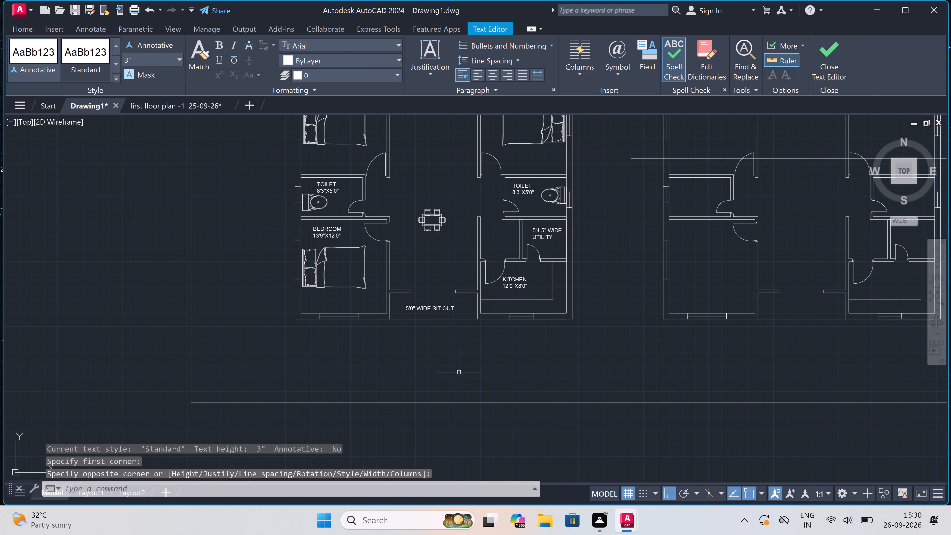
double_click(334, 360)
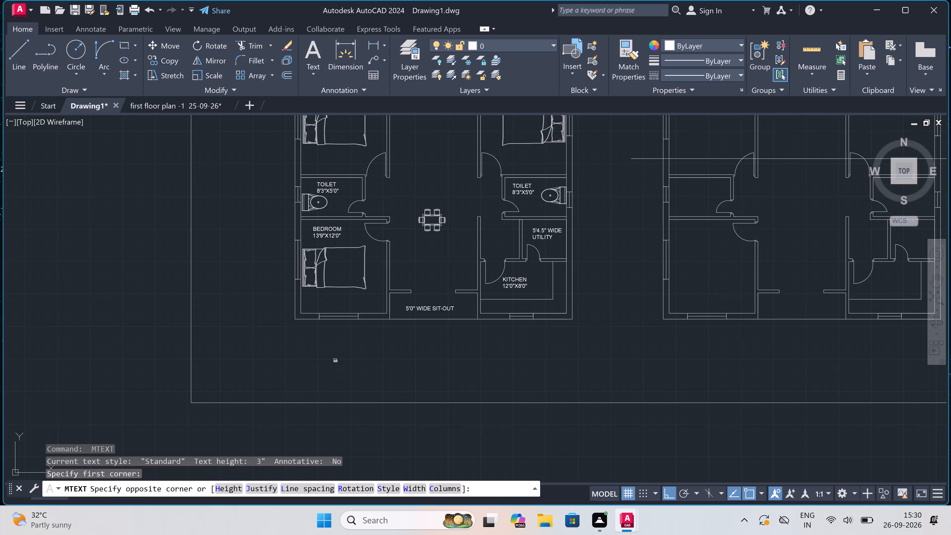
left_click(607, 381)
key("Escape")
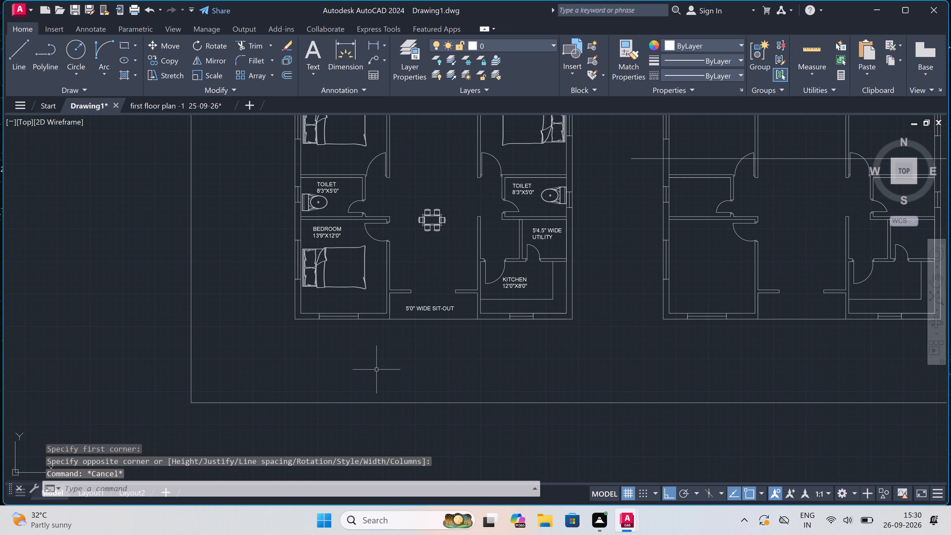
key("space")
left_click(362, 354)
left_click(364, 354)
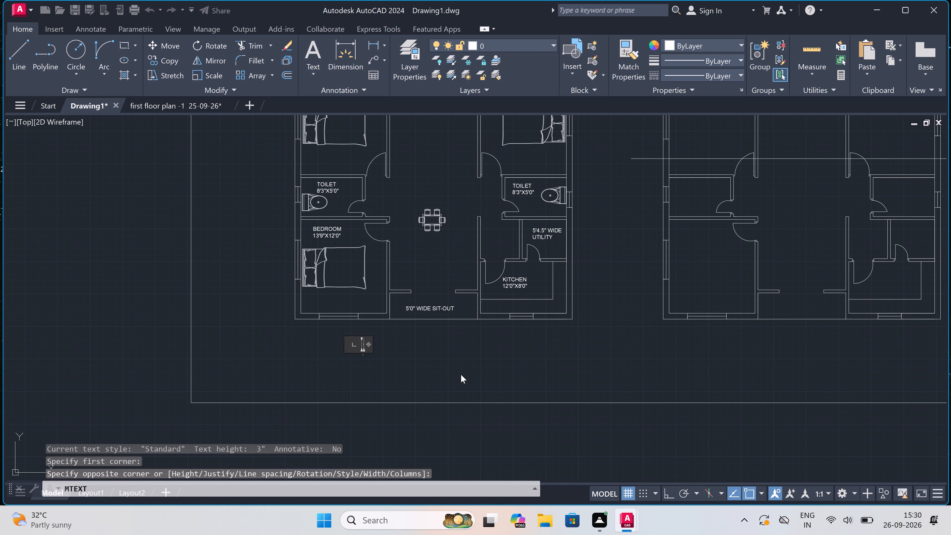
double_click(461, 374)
Add the multiline text title FIRST FLOOR PLAN below the furnished plan, inside the border.
key("space")
left_click(374, 353)
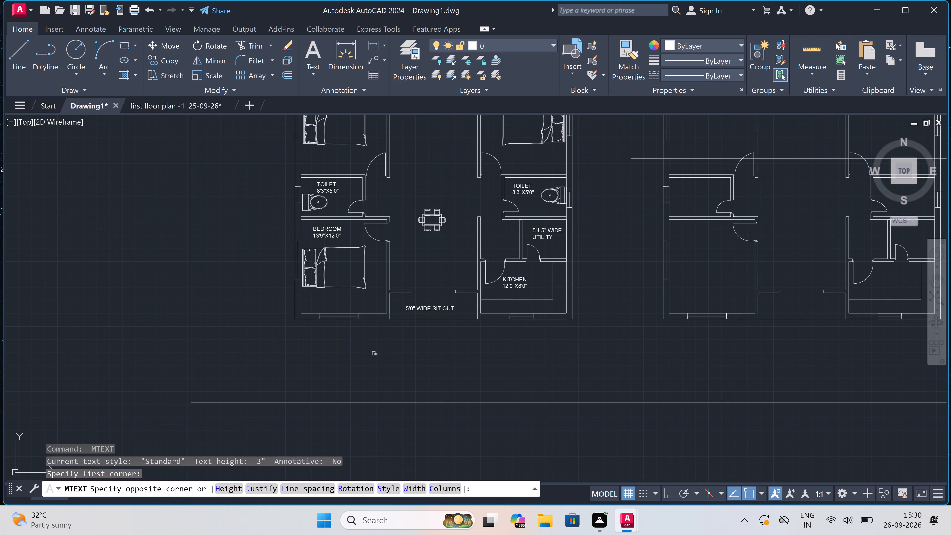
left_click(650, 378)
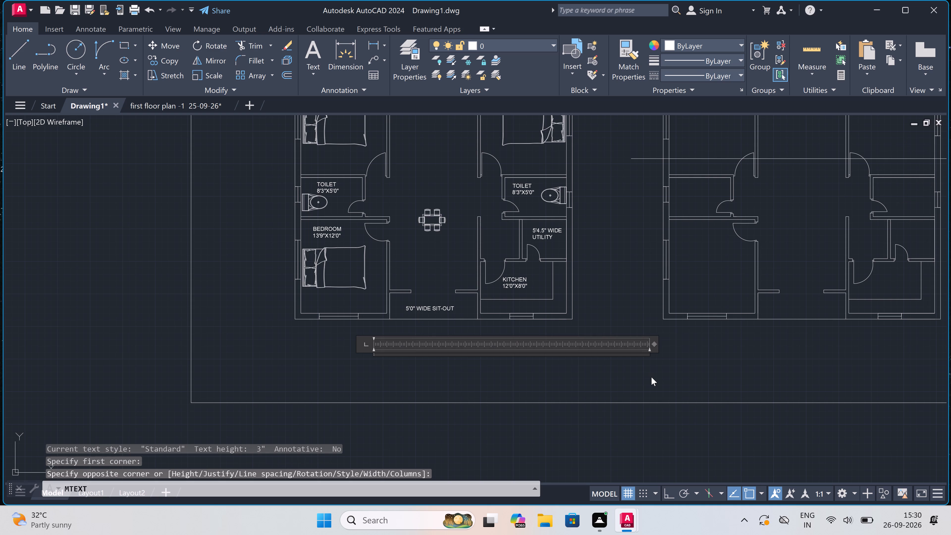
type("FIRST F")
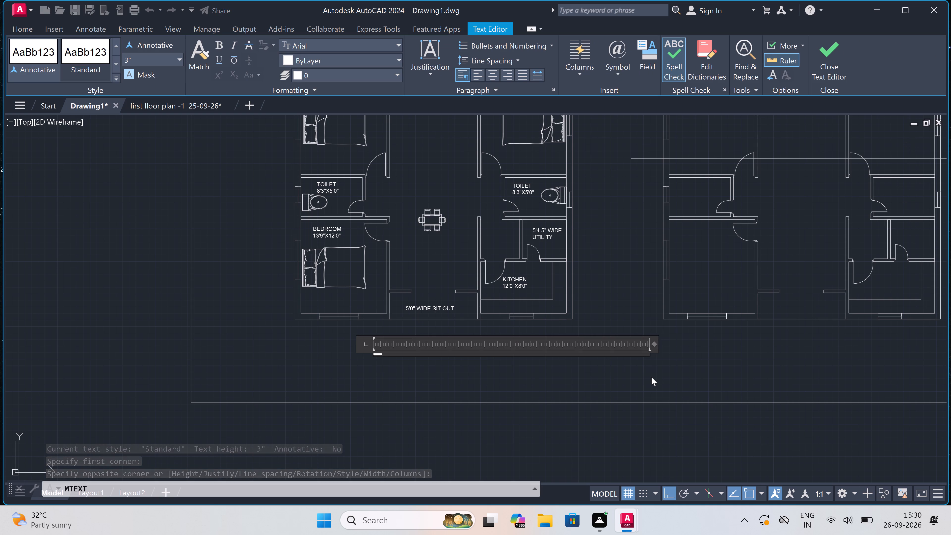
key("o")
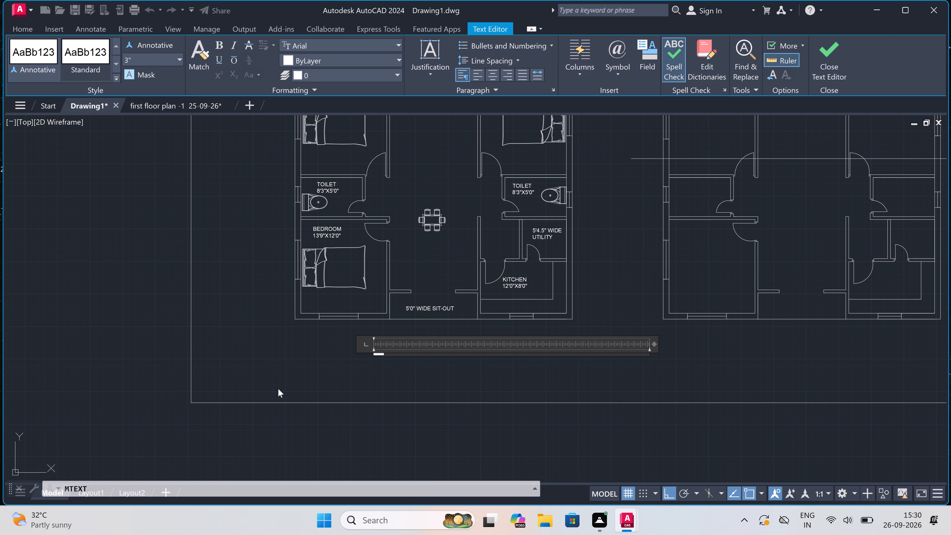
scroll(346, 348, "up", 3)
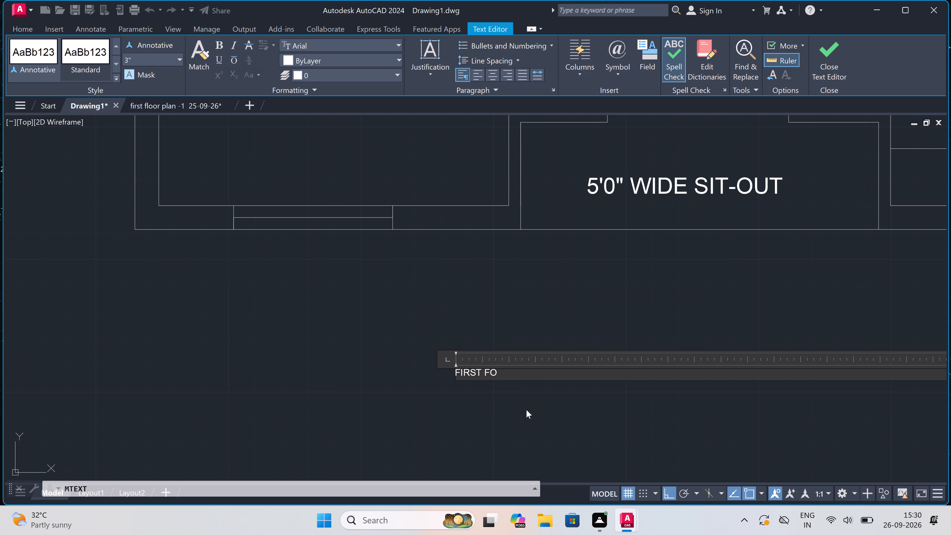
key("BackSpace")
type("LOO")
type("R PLAN -")
key("3")
key("BackSpace")
key("BackSpace")
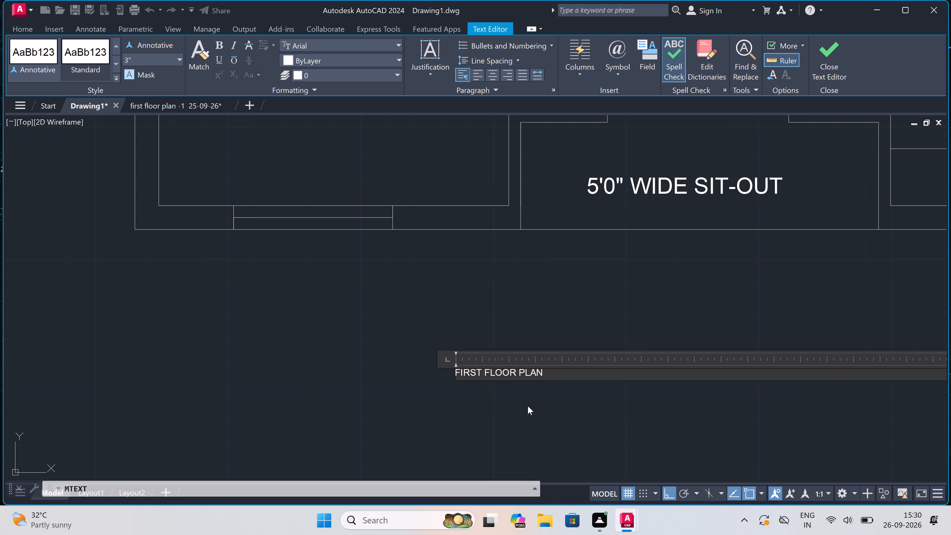
double_click(528, 406)
Set the FIRST FLOOR PLAN title's text height to 1.5'.
left_click(529, 362)
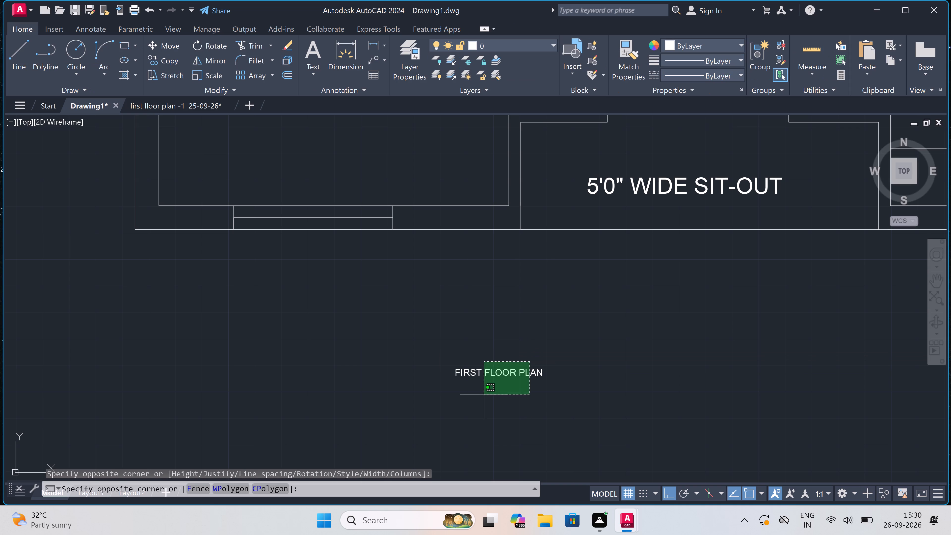
left_click(484, 395)
right_click(476, 361)
right_click(476, 361)
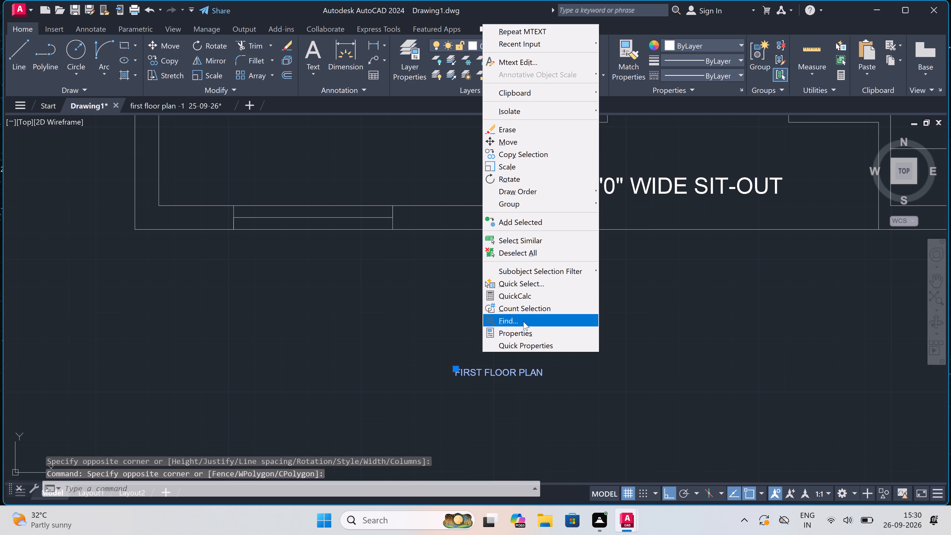
left_click(526, 329)
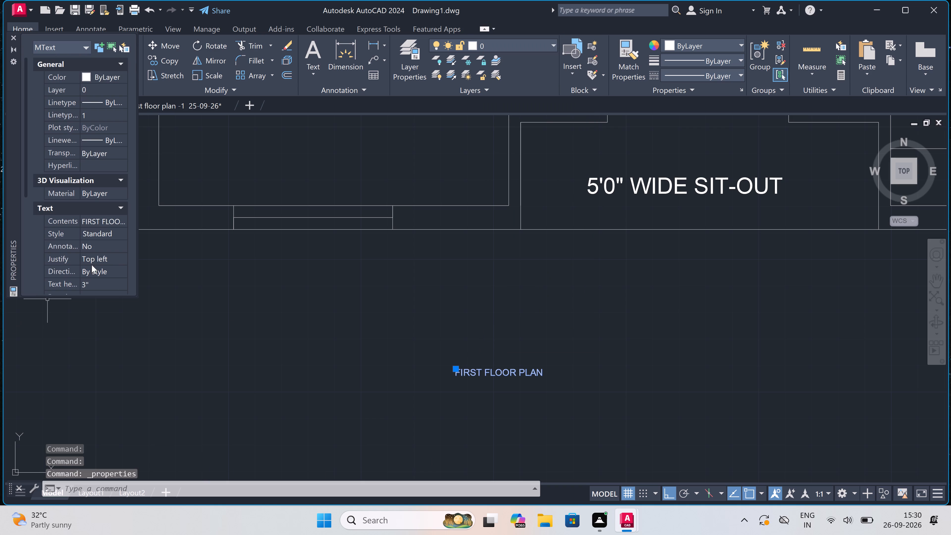
left_click(109, 284)
key("BackSpace")
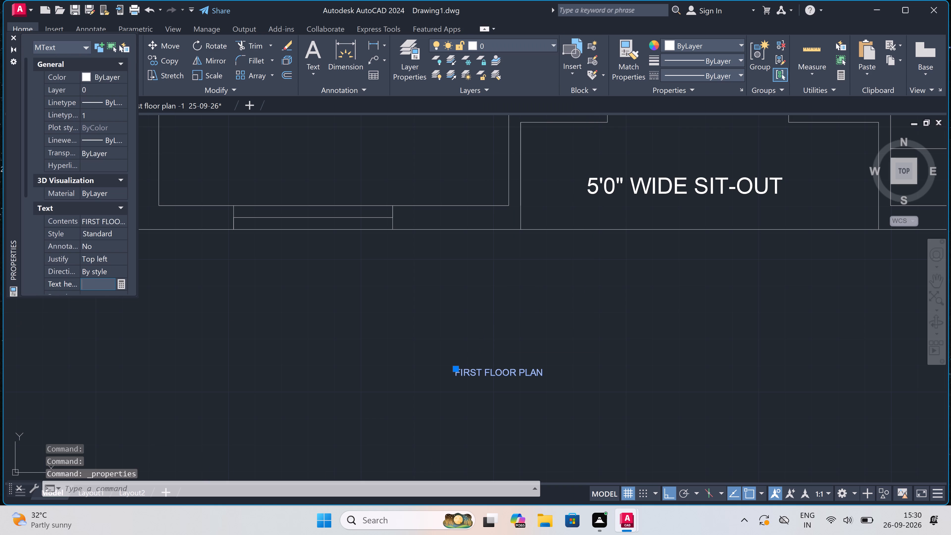
type("1.5'")
left_click(419, 316)
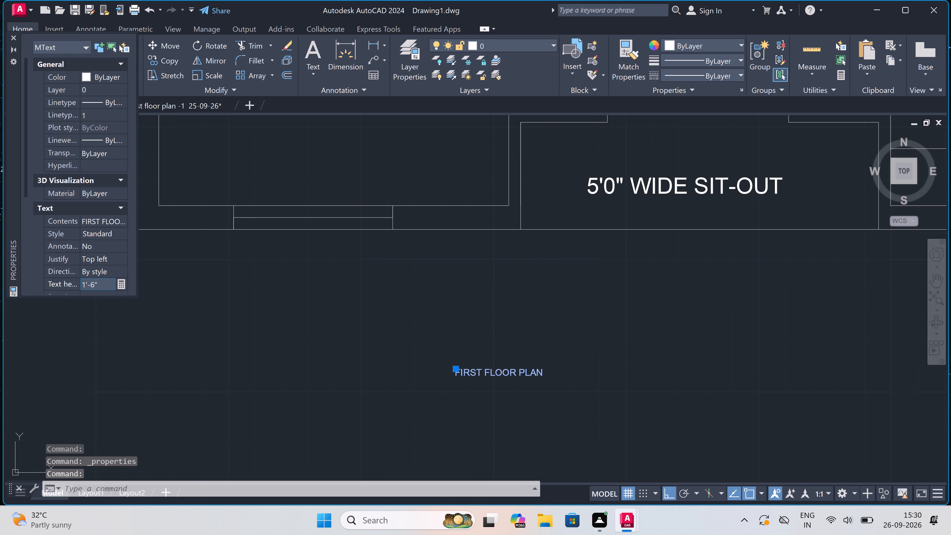
key("Escape")
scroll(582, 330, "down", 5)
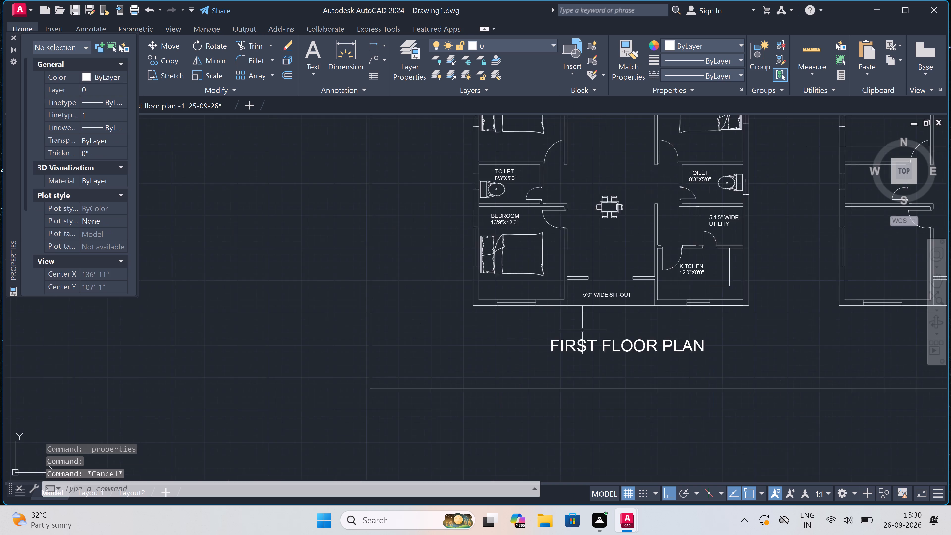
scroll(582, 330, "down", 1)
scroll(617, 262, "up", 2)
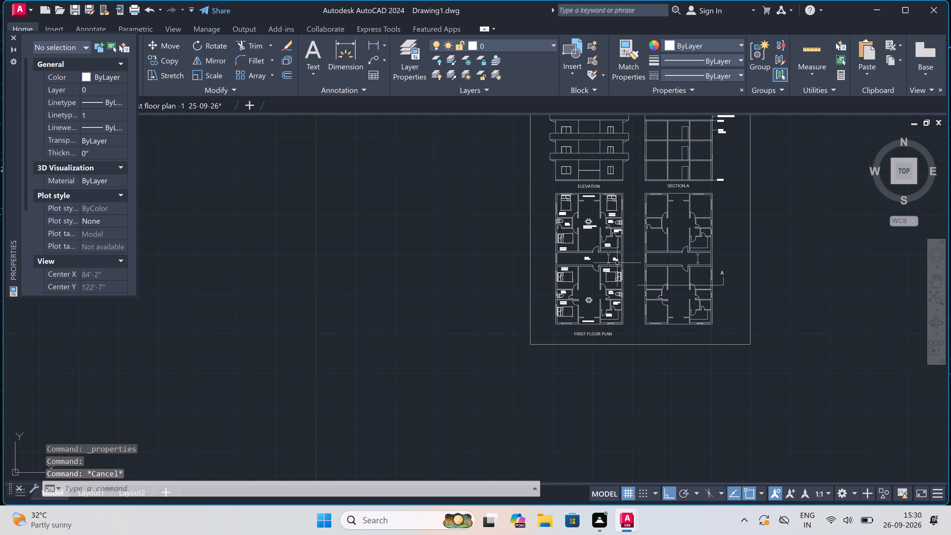
Draw a rectangular sink outline on the lower unit's kitchen counter in the furnished plan, between the counter line and outer wall, just below the utility wall.
scroll(579, 276, "down", 1)
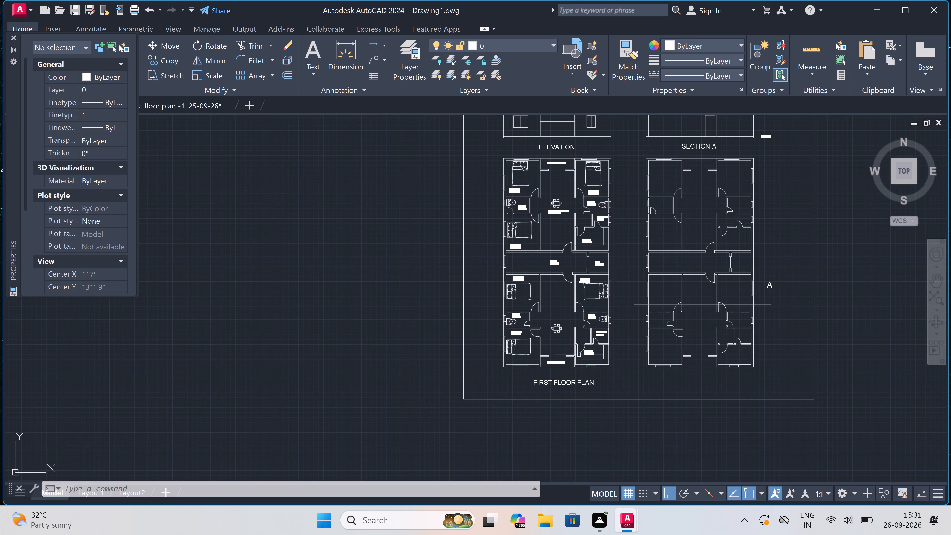
scroll(549, 358, "down", 1)
scroll(573, 360, "up", 2)
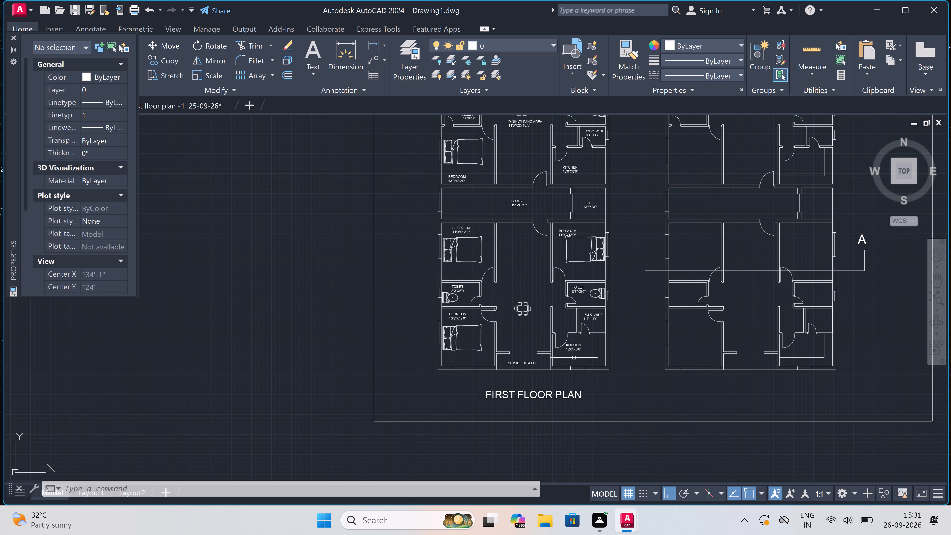
scroll(615, 353, "up", 2)
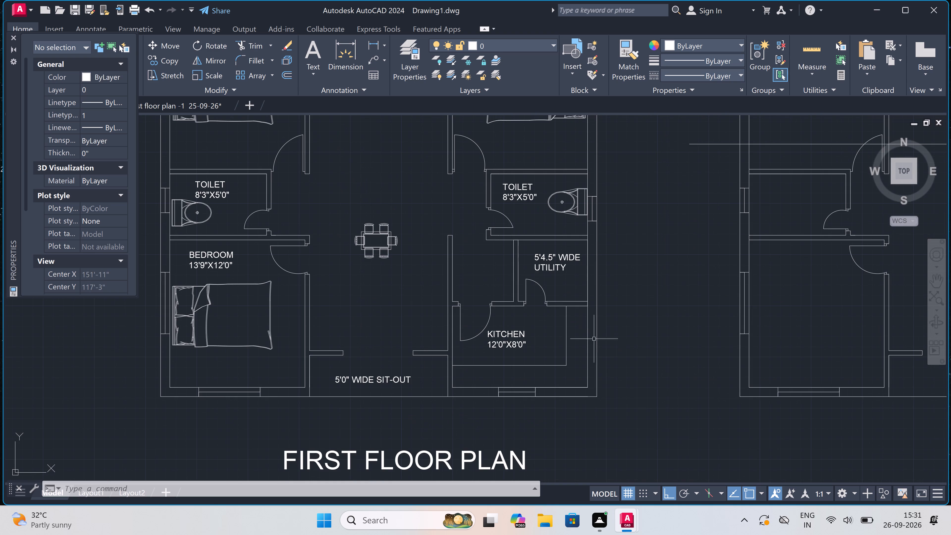
scroll(575, 315, "up", 3)
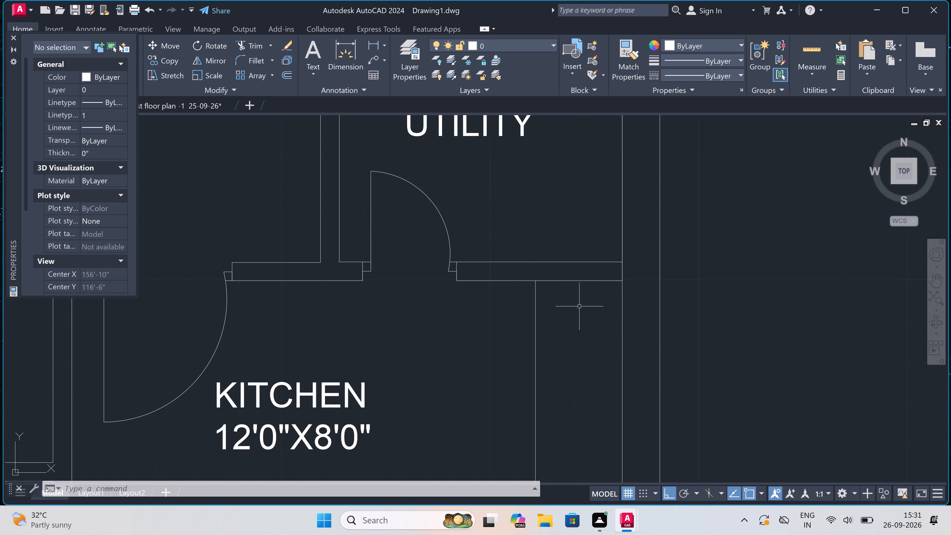
key("r")
type("EC")
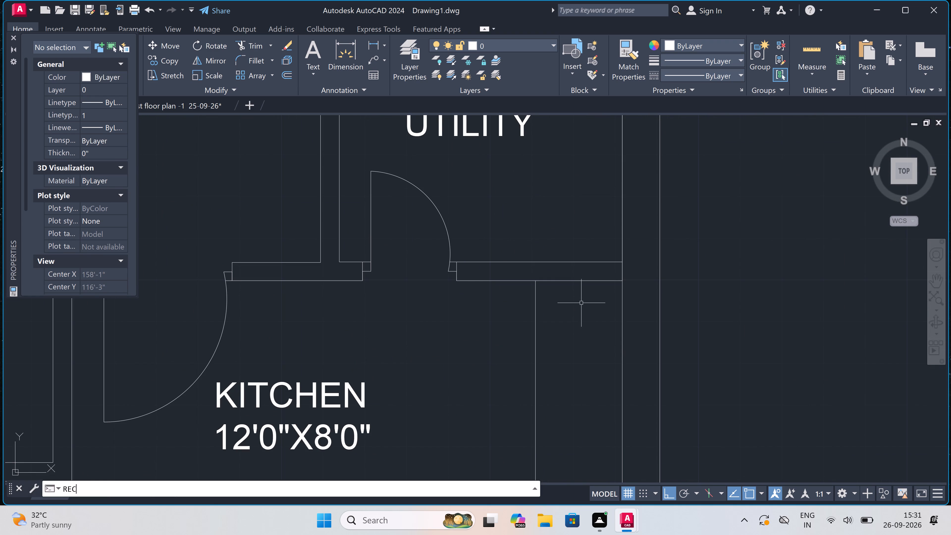
key("space")
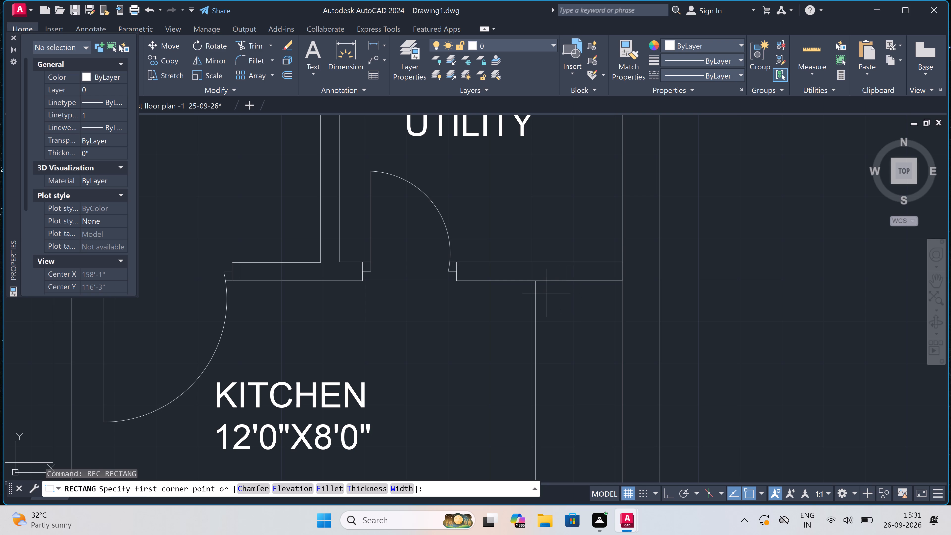
scroll(546, 293, "up", 1)
left_click(546, 293)
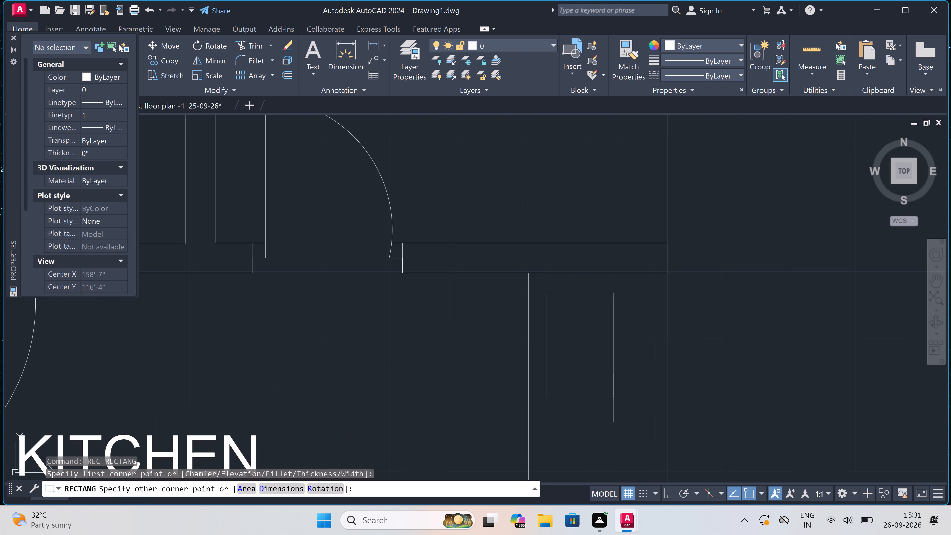
left_click(639, 407)
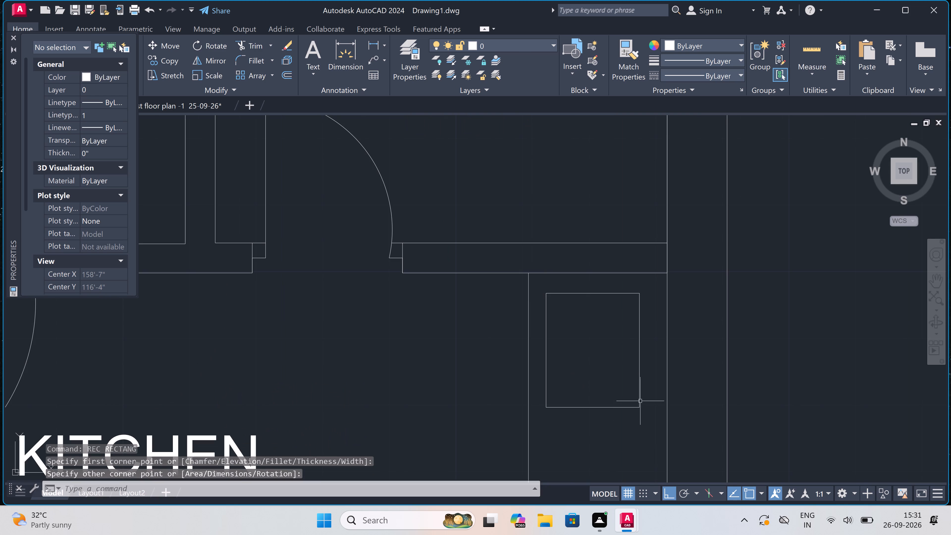
Draw a small horizontal tap rectangle straddling the midpoint of the lower kitchen sink's edge nearest the outer wall.
key("space")
scroll(631, 337, "up", 1)
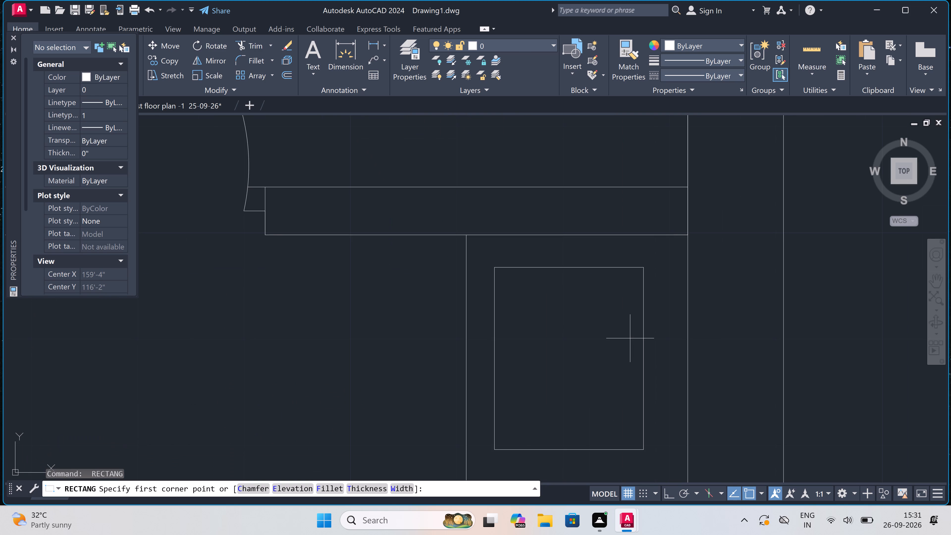
left_click(620, 346)
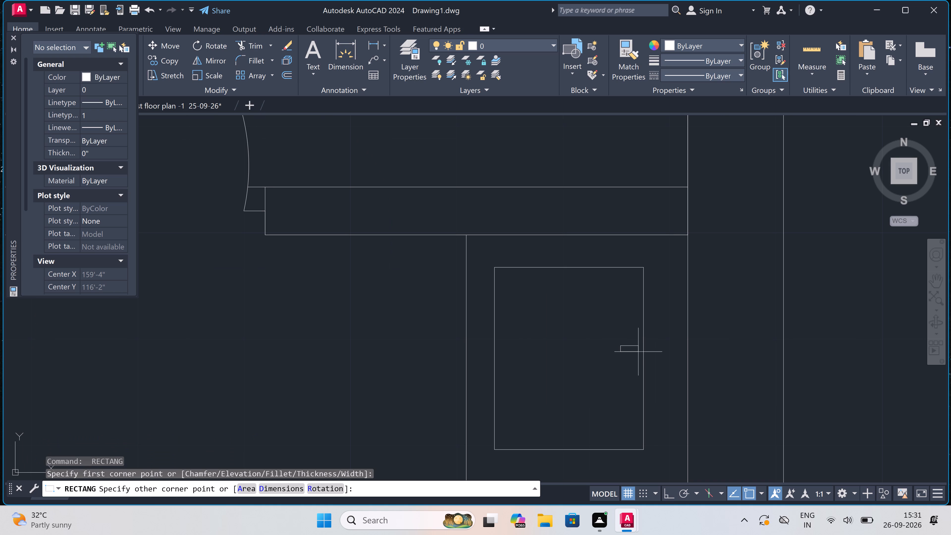
left_click(669, 363)
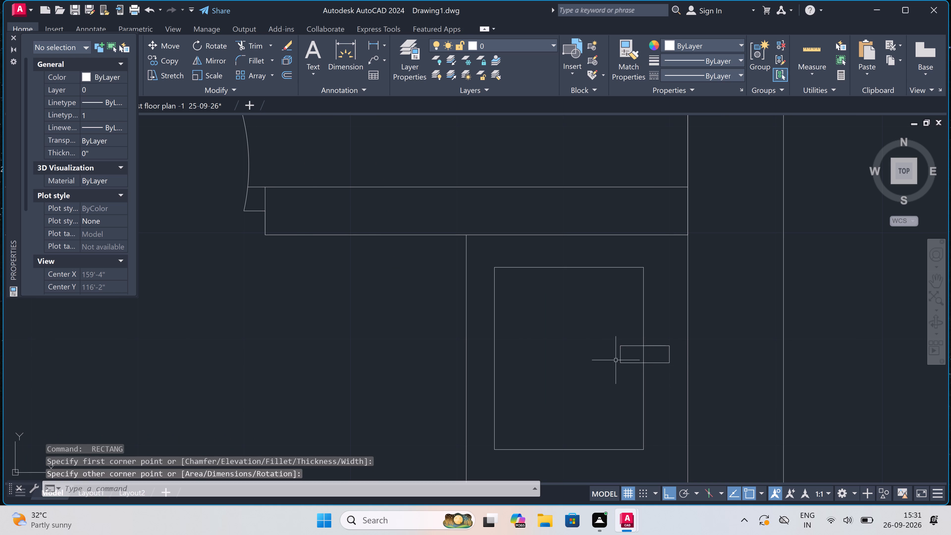
Draw a drain circle of about 1" radius near the centre of the lower kitchen sink, in line with the tap.
key("c")
key("space")
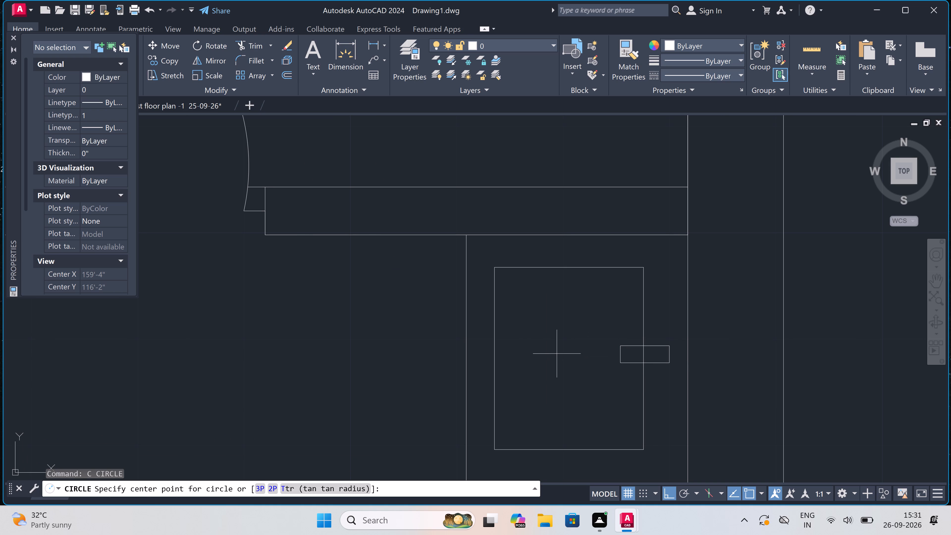
left_click(557, 354)
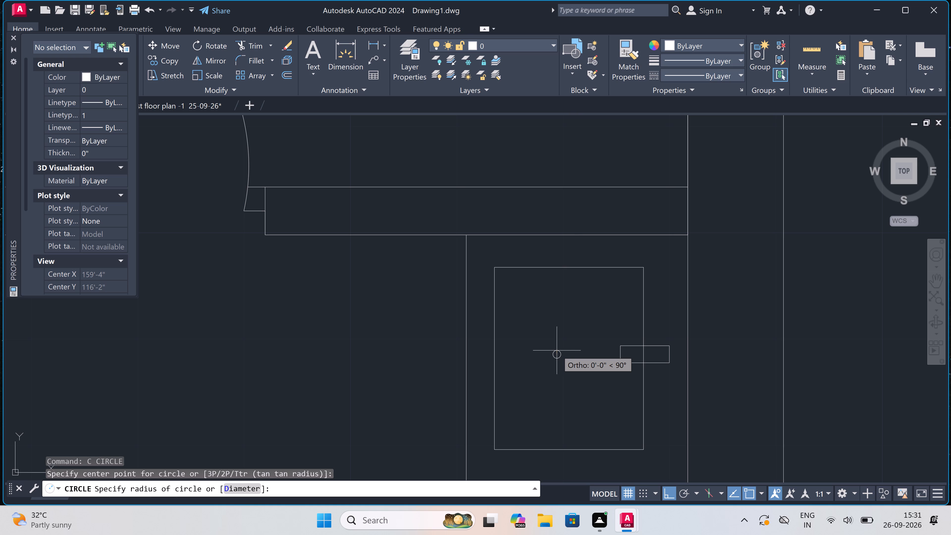
left_click(557, 346)
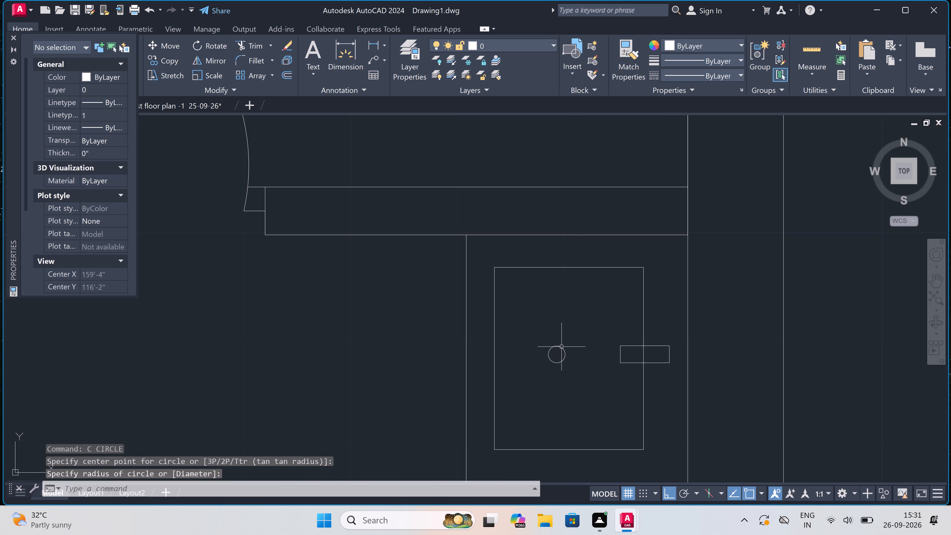
Trim away the part of the lower kitchen sink's edge that runs through the tap rectangle.
type("TR")
key("space")
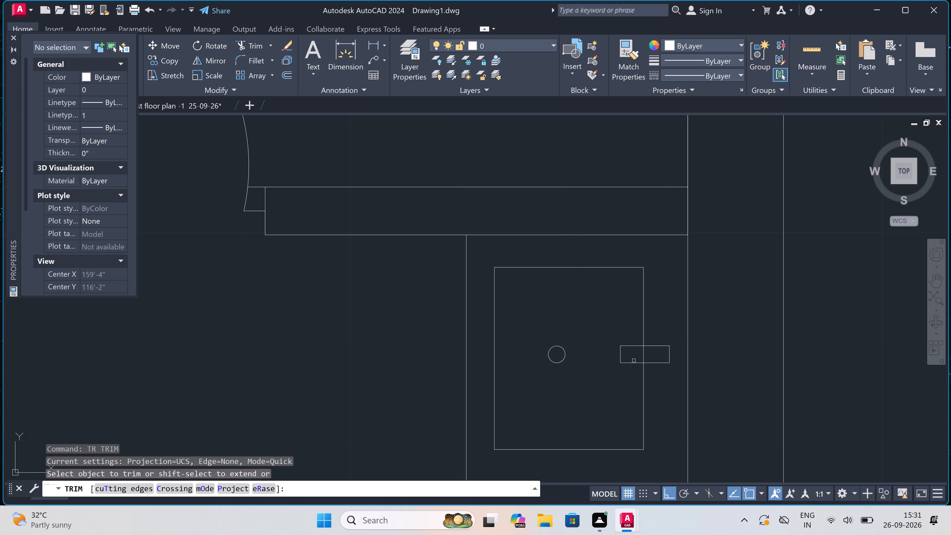
left_click(646, 356)
left_click(648, 356)
left_click_drag(637, 357, 642, 355)
left_click(645, 354)
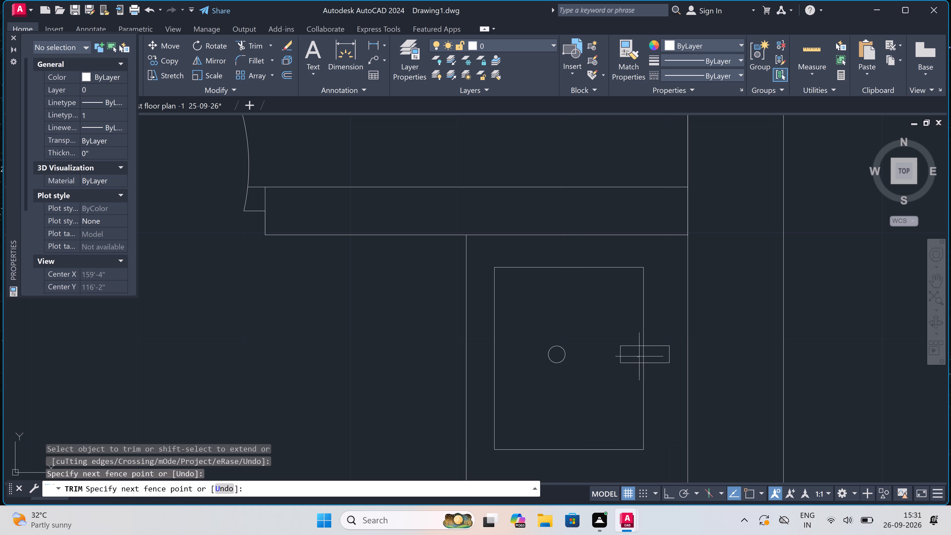
key("Escape")
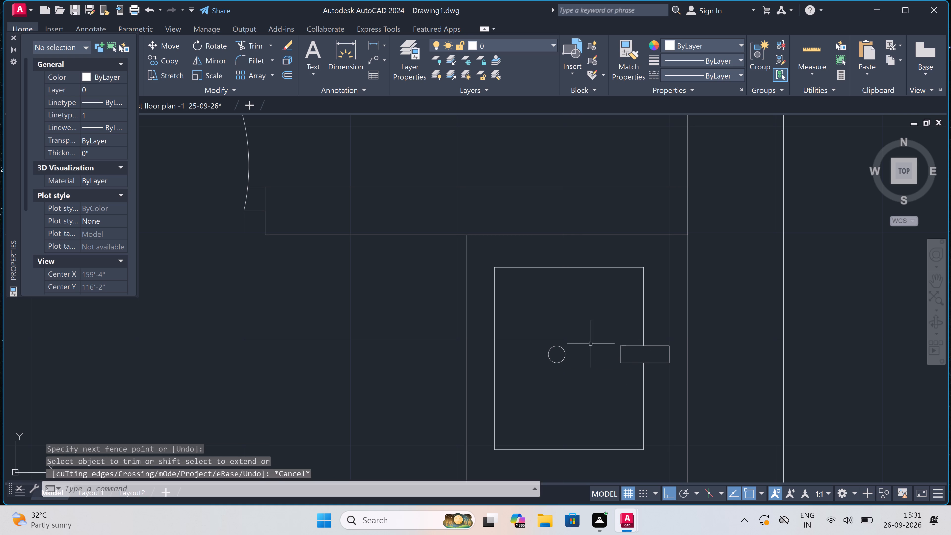
Draw a rectangular sink outline on the upper unit's kitchen counter in the furnished plan, beside the outer wall and just below the utility wall.
scroll(578, 344, "down", 8)
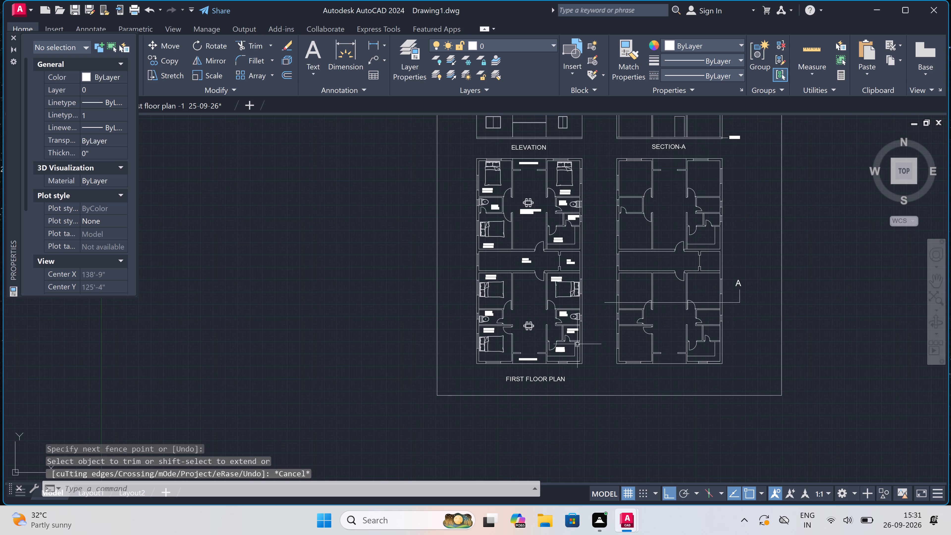
scroll(574, 336, "down", 2)
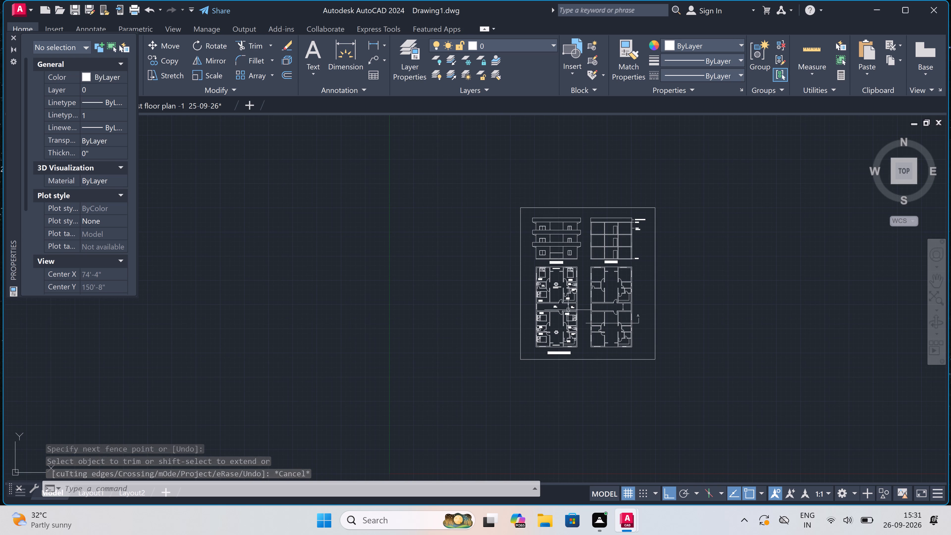
scroll(569, 306, "up", 3)
scroll(588, 258, "up", 4)
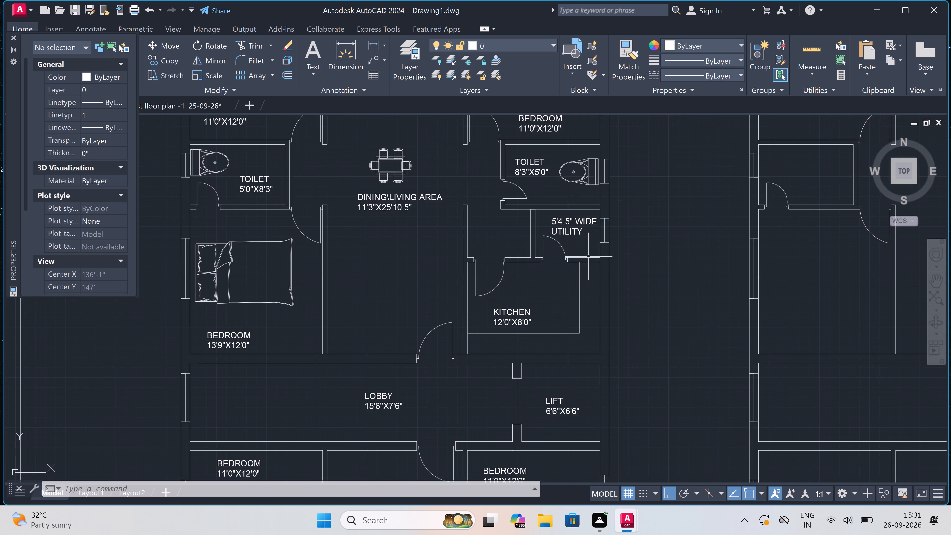
key("r")
type("EC")
key("space")
scroll(574, 289, "up", 2)
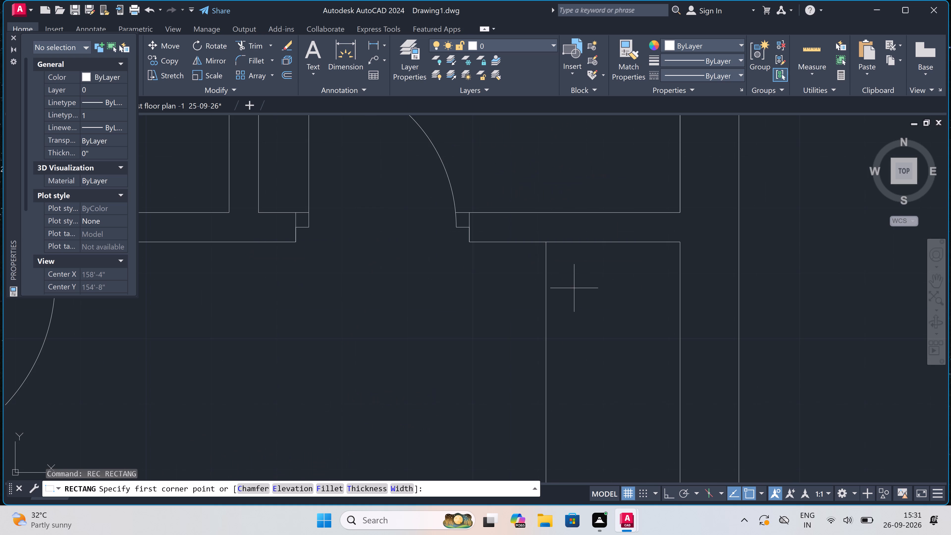
left_click(569, 281)
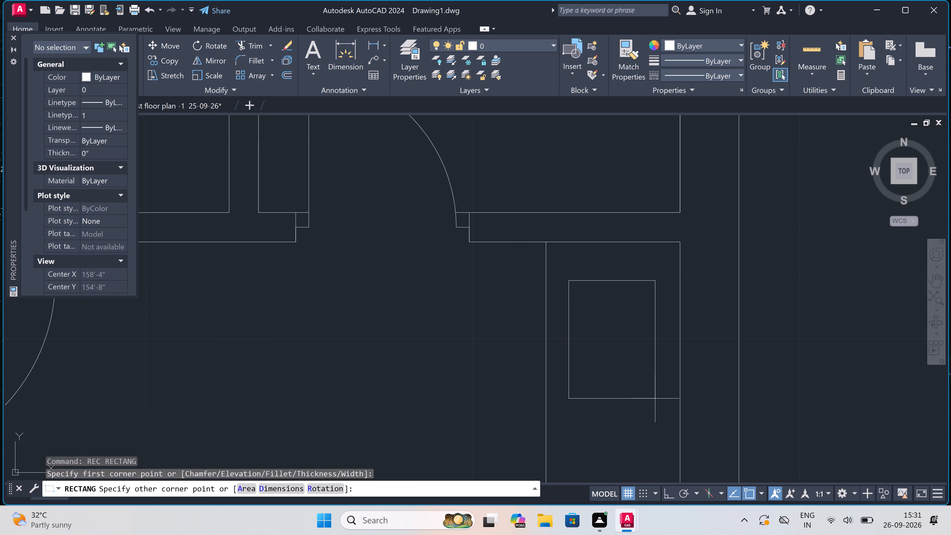
key("Escape")
key("space")
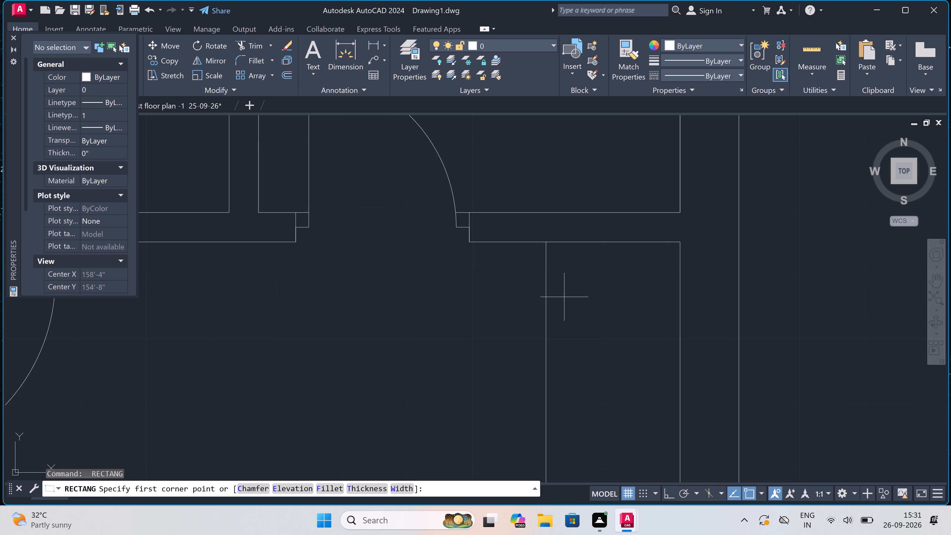
left_click_drag(560, 288, 562, 291)
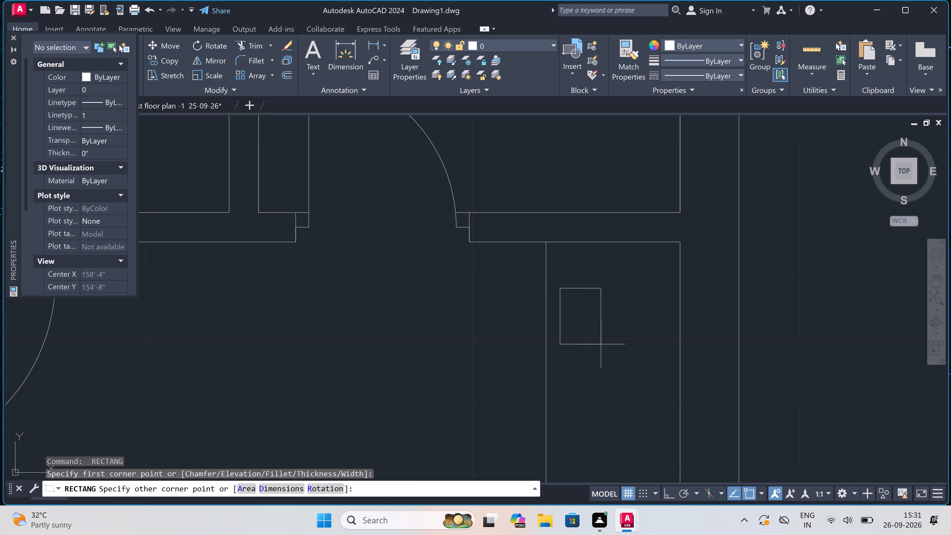
left_click(653, 387)
Draw a small horizontal tap rectangle straddling the middle of the upper kitchen sink's edge nearest the outer wall.
scroll(665, 332, "up", 1)
key("space")
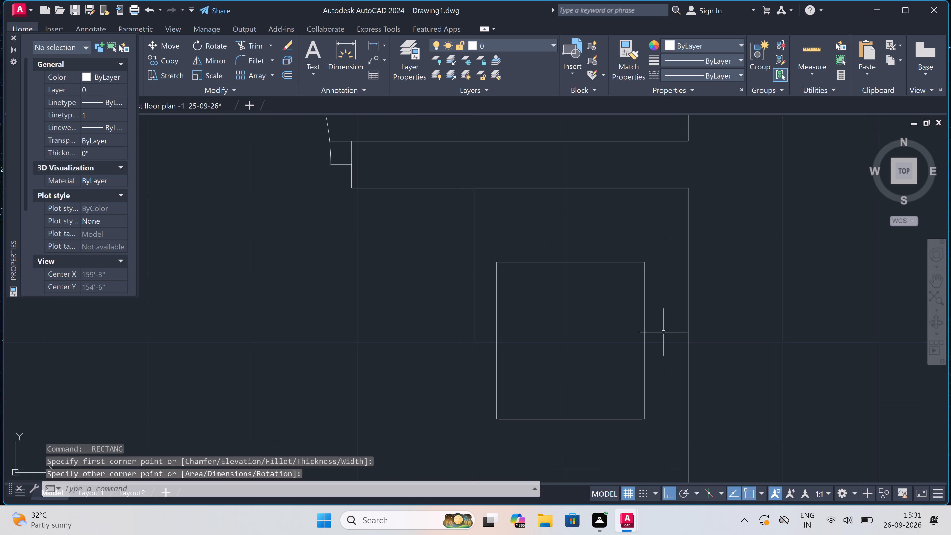
left_click(622, 327)
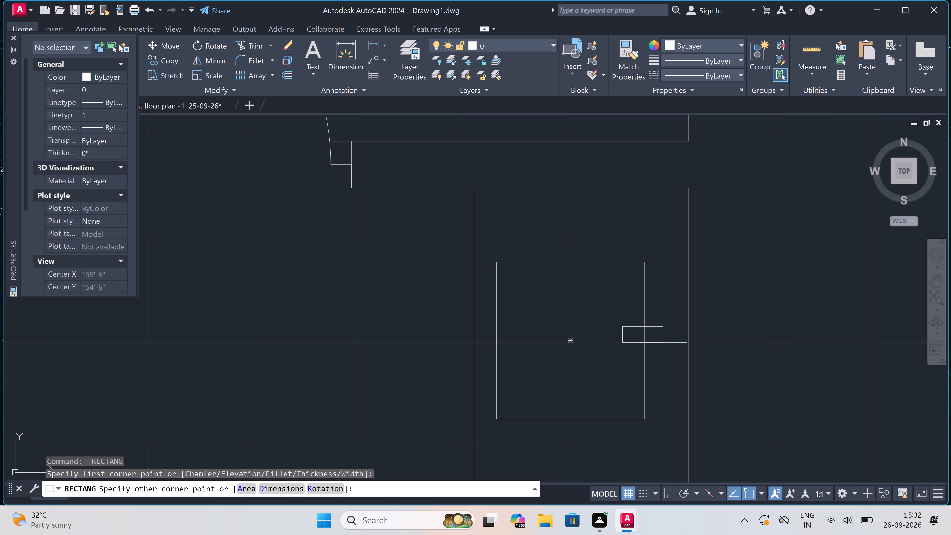
left_click(663, 342)
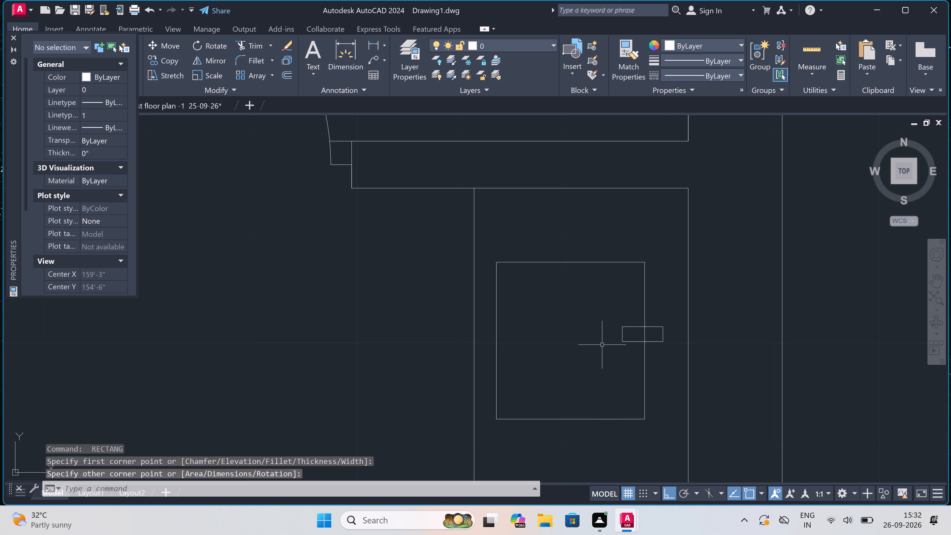
Draw a small drain circle near the centre of the upper kitchen sink, in line with the tap.
key("c")
key("space")
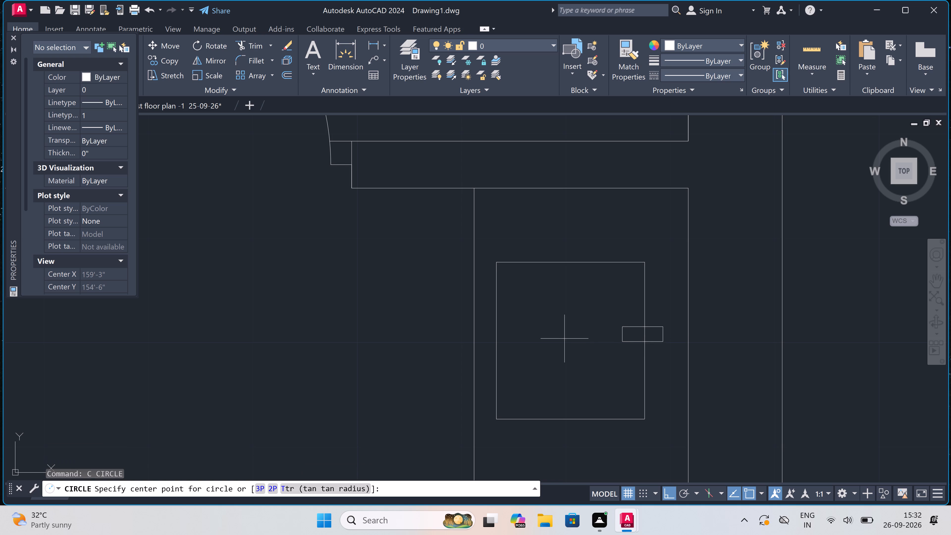
left_click(565, 337)
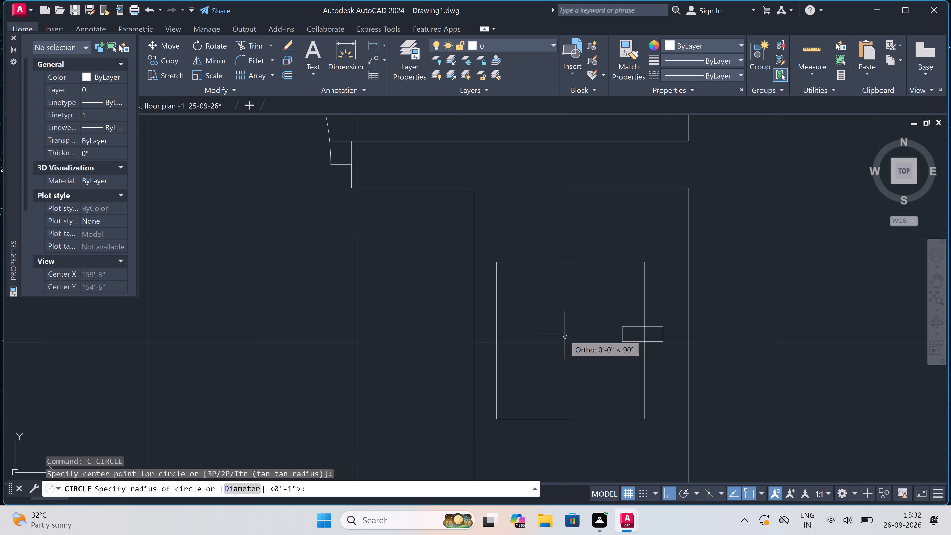
double_click(565, 330)
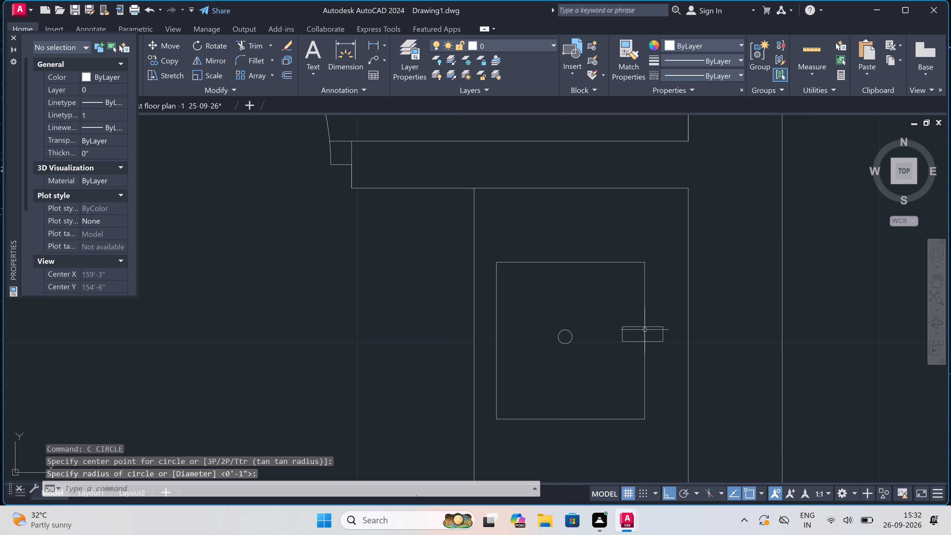
Trim away the part of the upper kitchen sink's edge that runs through the tap rectangle.
key("t")
key("r")
key("space")
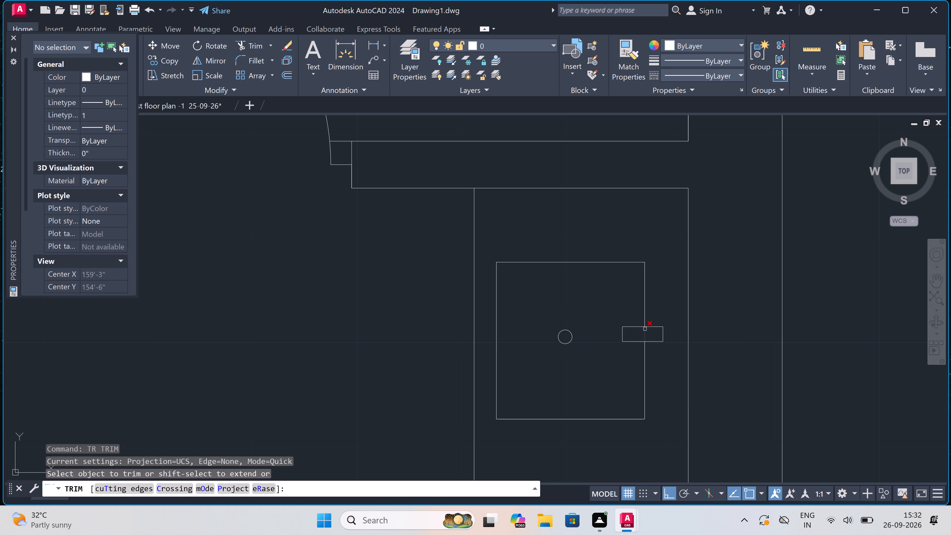
left_click(645, 337)
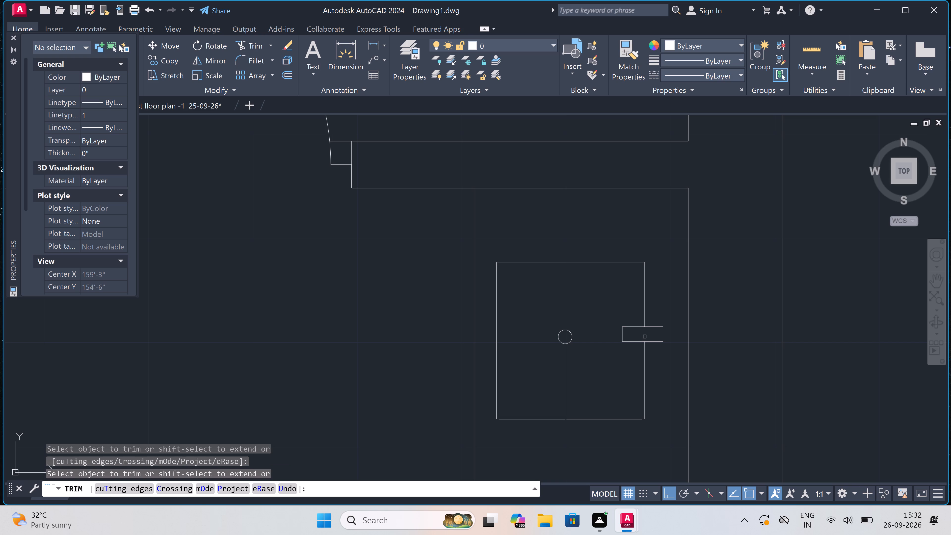
key("Escape")
Place a multiline text box in the lower unit's central living area of the furnished plan, just above the dining table.
scroll(575, 304, "down", 7)
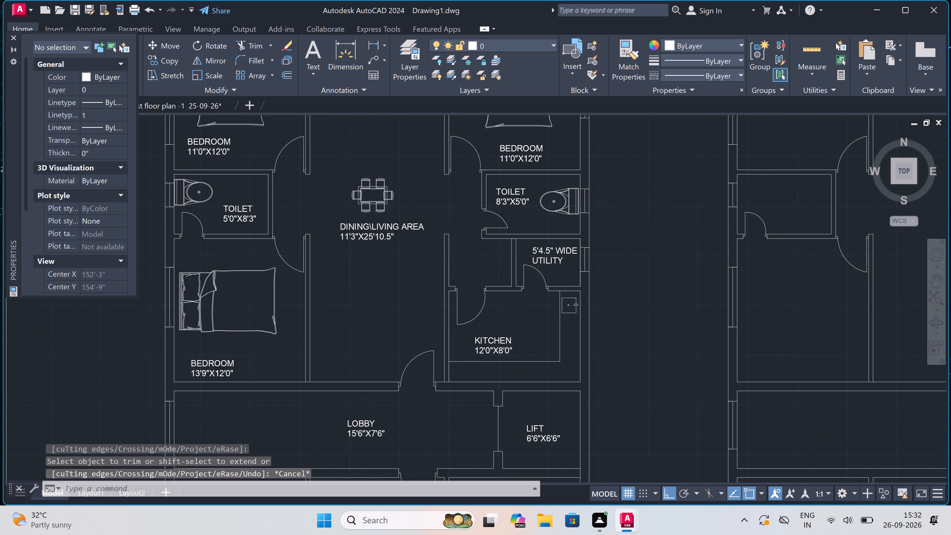
scroll(562, 300, "up", 1)
scroll(562, 300, "down", 3)
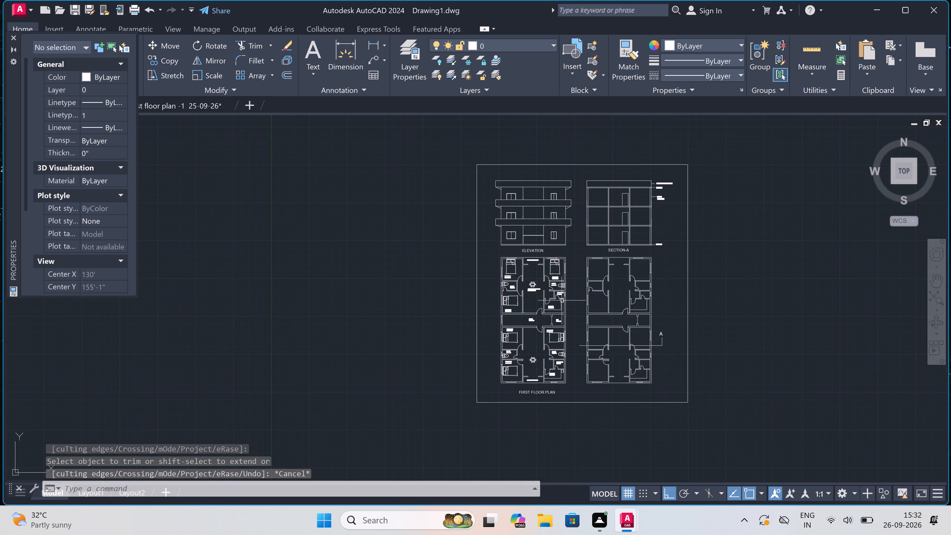
scroll(568, 352, "up", 3)
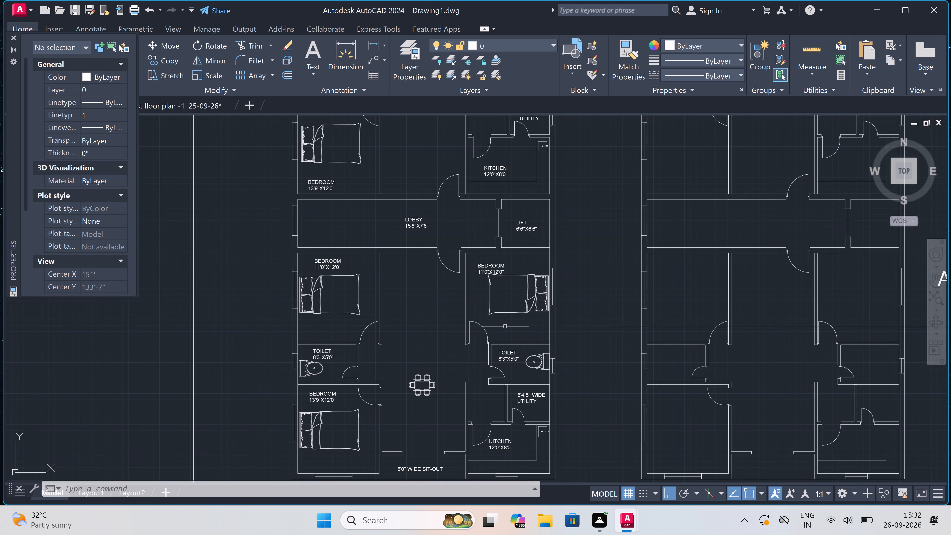
scroll(505, 326, "down", 1)
scroll(459, 339, "up", 2)
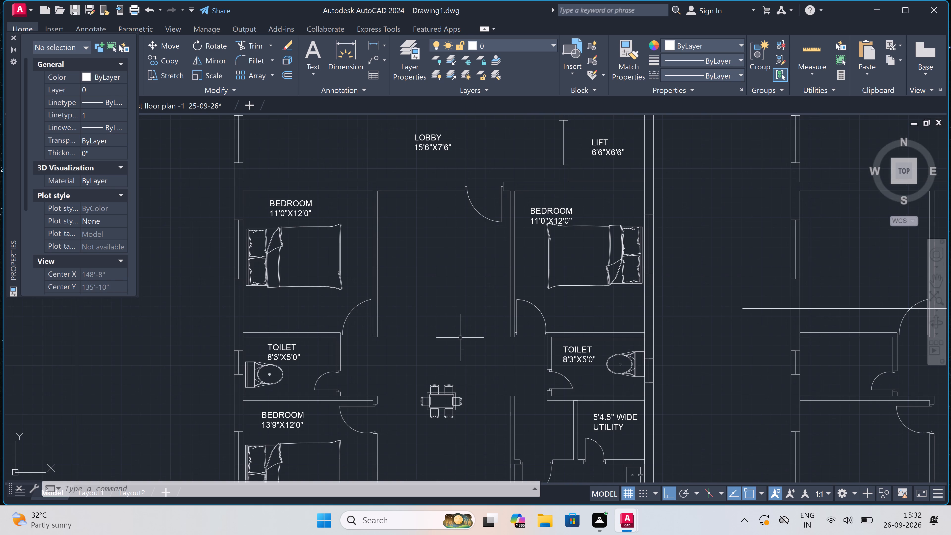
type("MT")
key("space")
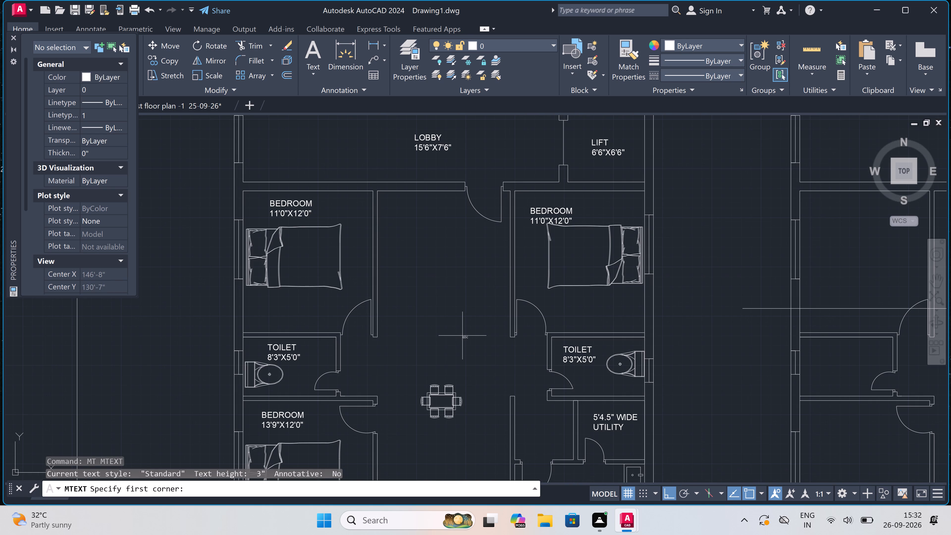
left_click(416, 346)
left_click(512, 356)
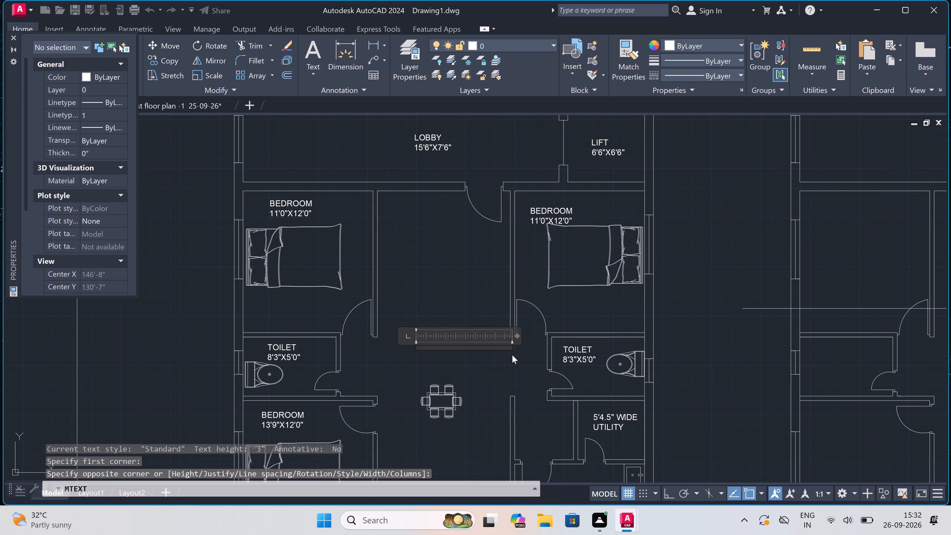
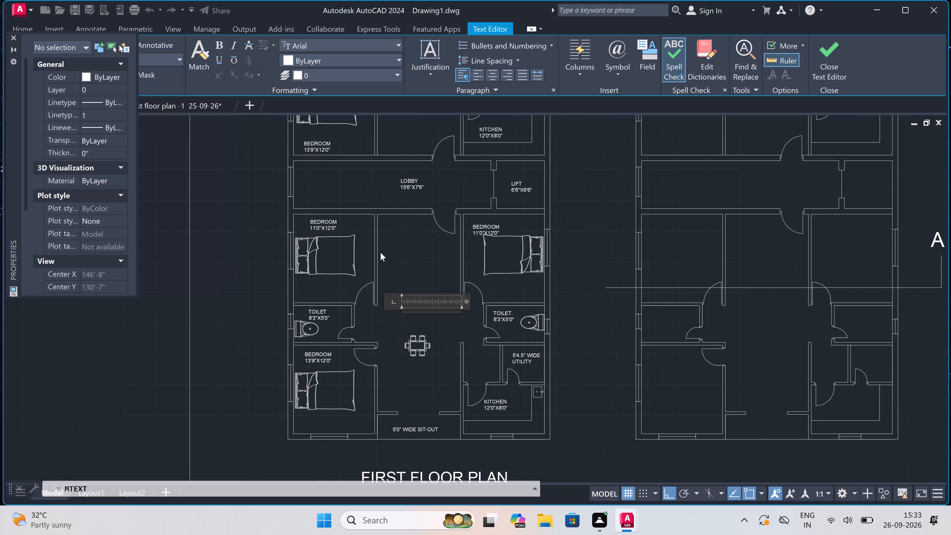
Enter the two-line room label "LIVING\DINING" and "11'3"X25'10.5"" in the text box above the lower dining table.
scroll(382, 252, "down", 2)
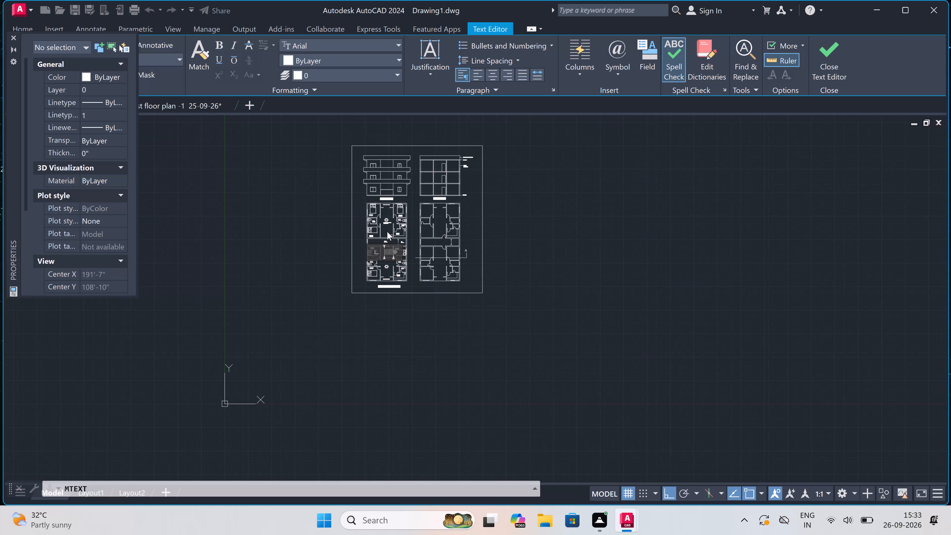
scroll(396, 201, "up", 3)
scroll(396, 201, "down", 1)
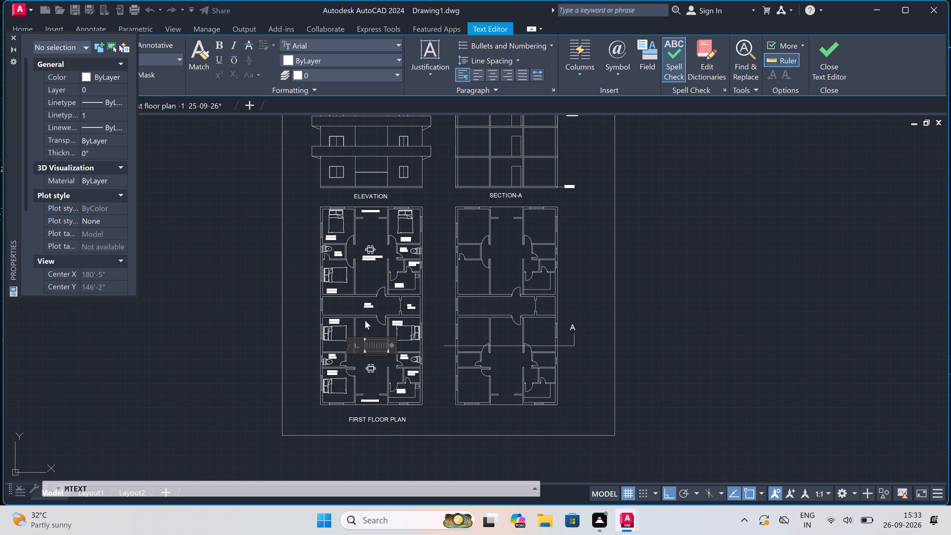
scroll(368, 339, "up", 3)
scroll(368, 340, "down", 3)
scroll(369, 354, "up", 4)
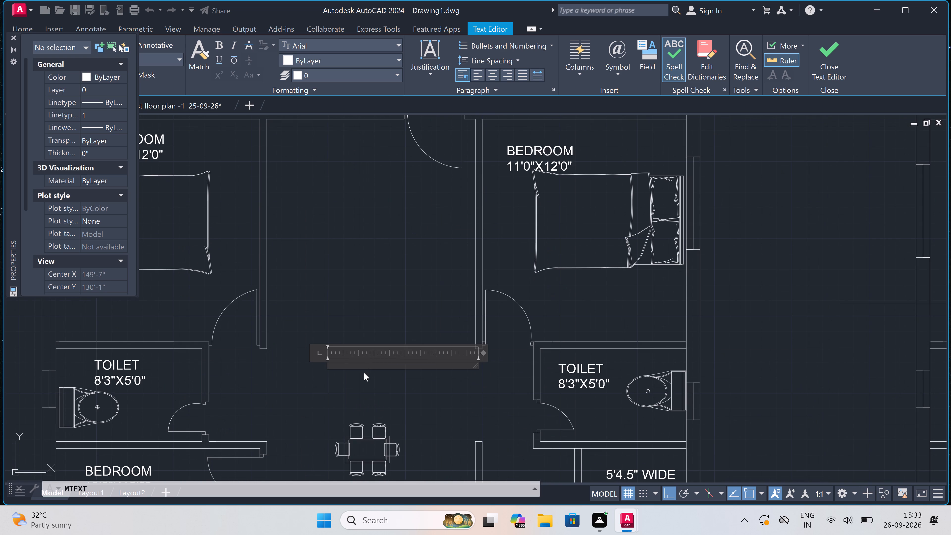
type("LIVING")
key("backslash")
type("DING")
key("BackSpace")
type("ING")
key("Return")
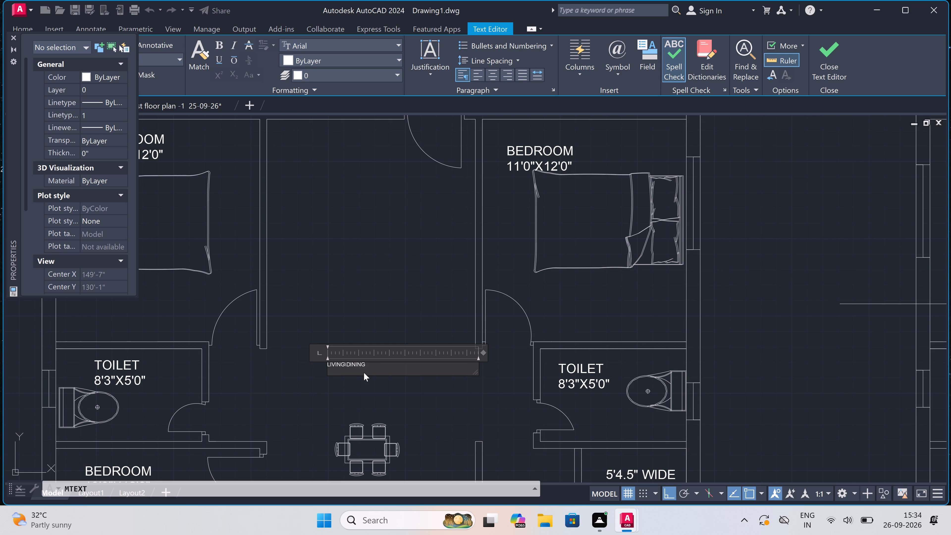
type("11")
key("apostrophe")
key("3")
type("\"X")
type("25'")
type("10")
type(".5")
key("shift+quotedbl")
left_click(353, 290)
Set the text height of the lower unit's LIVING\DINING label to 7".
scroll(383, 298, "down", 3)
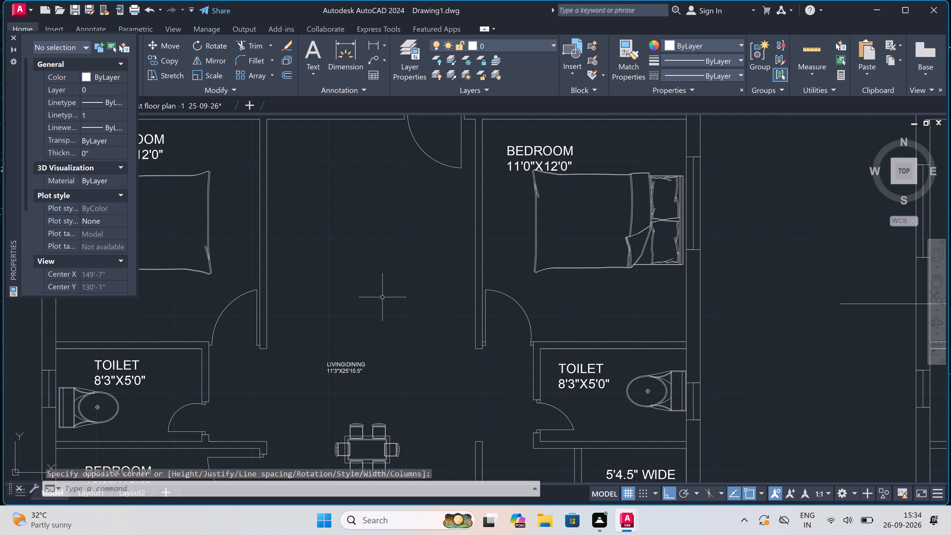
scroll(383, 296, "up", 2)
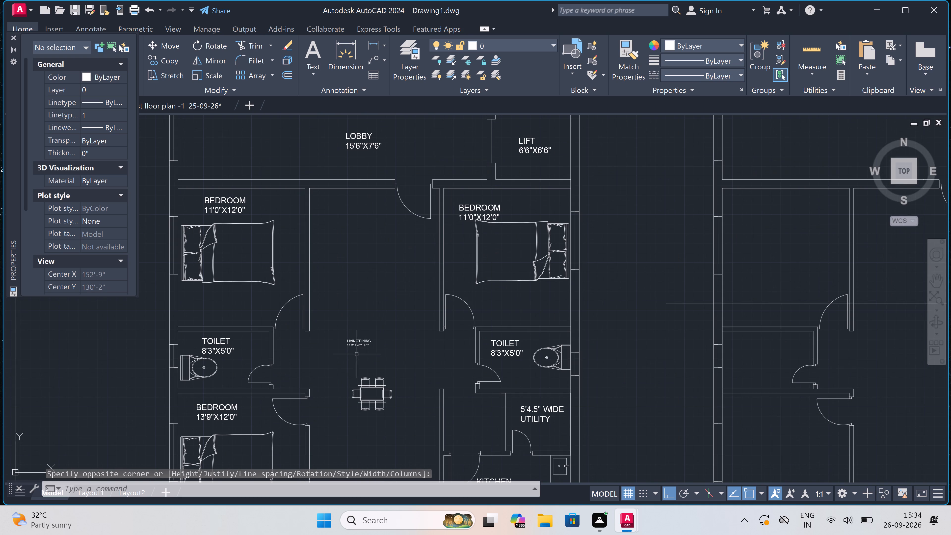
left_click(352, 347)
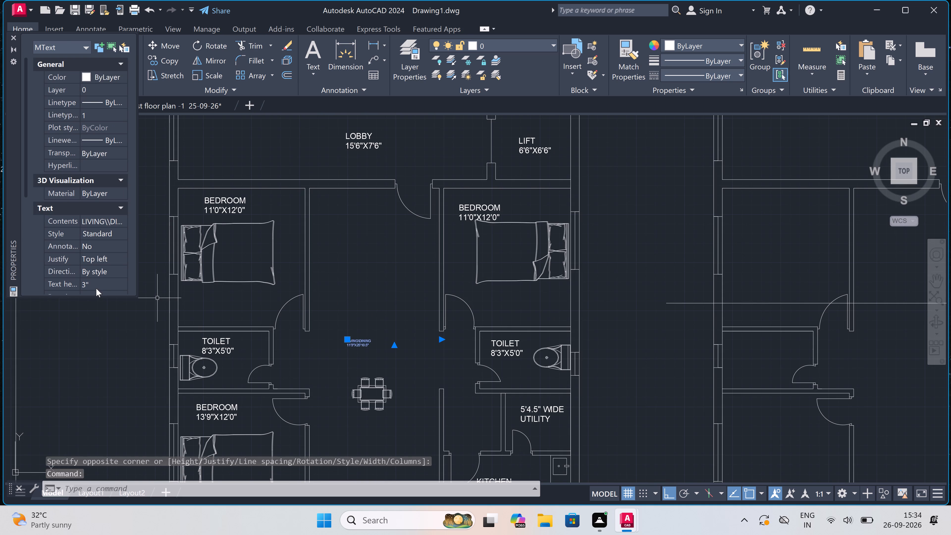
left_click(117, 282)
key("BackSpace")
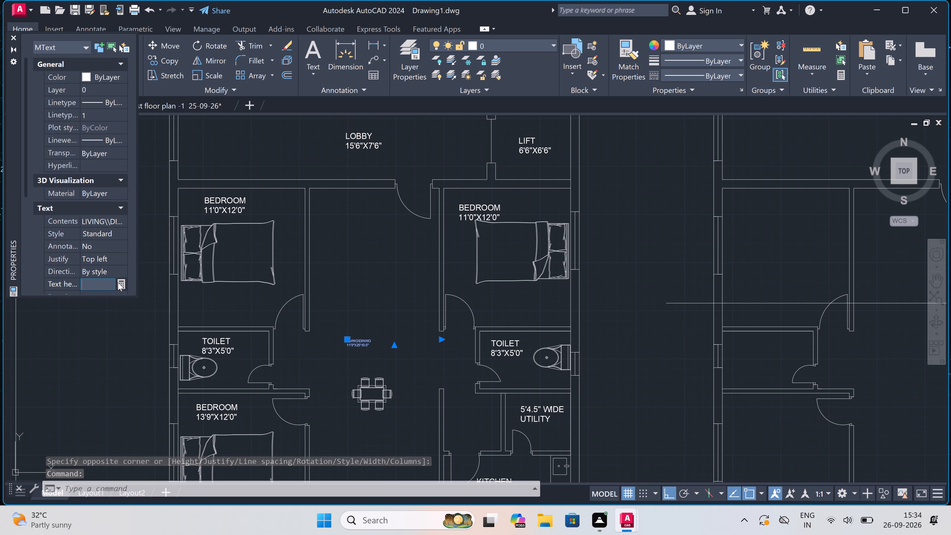
type("7\"")
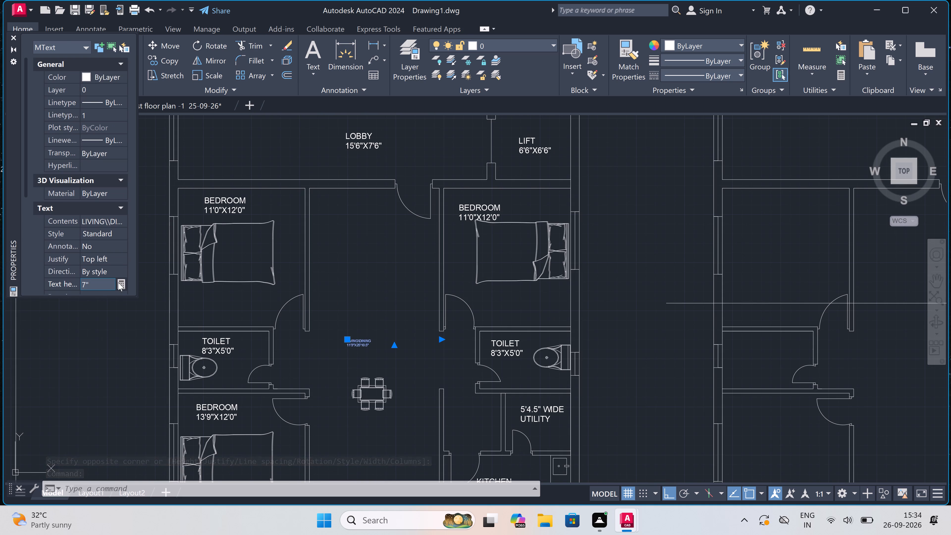
double_click(221, 295)
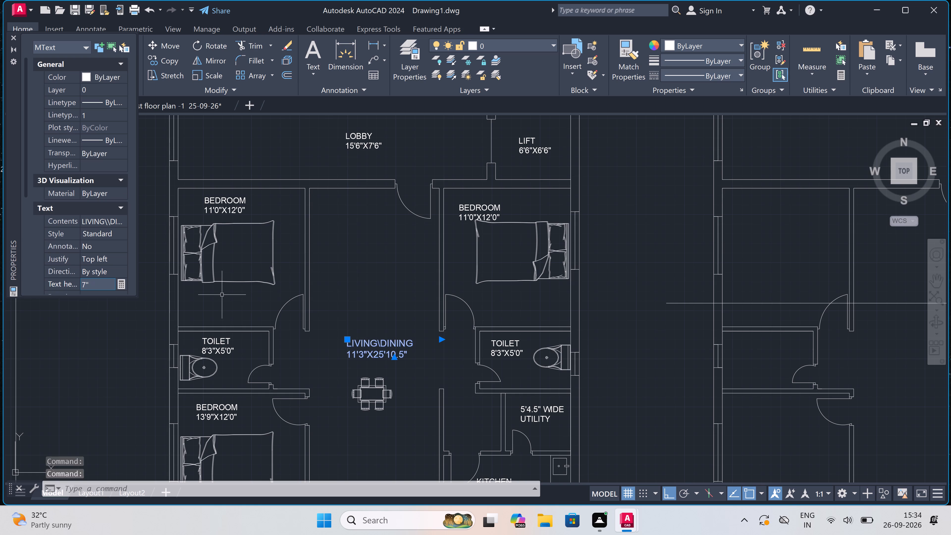
key("Escape")
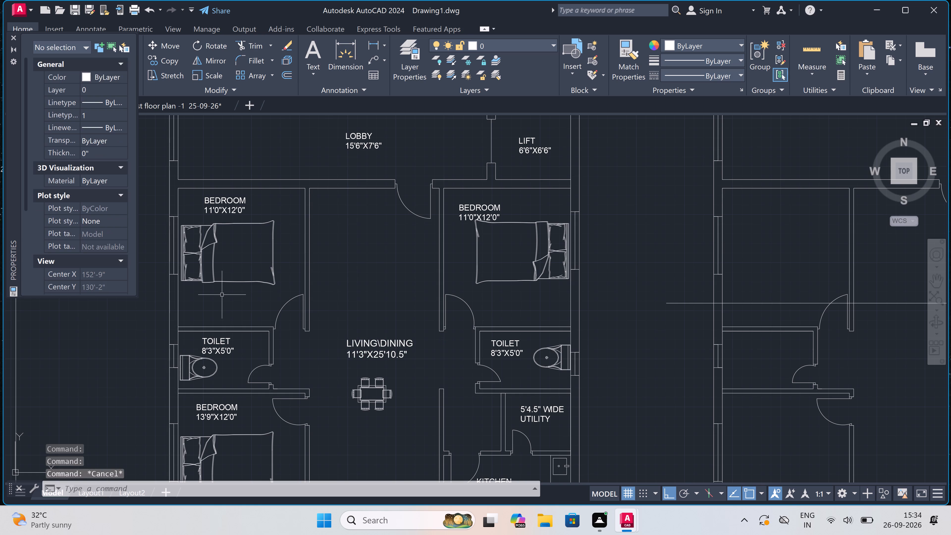
Look over the whole bordered sheet, checking the elevation, section and both floor plans.
scroll(339, 266, "down", 2)
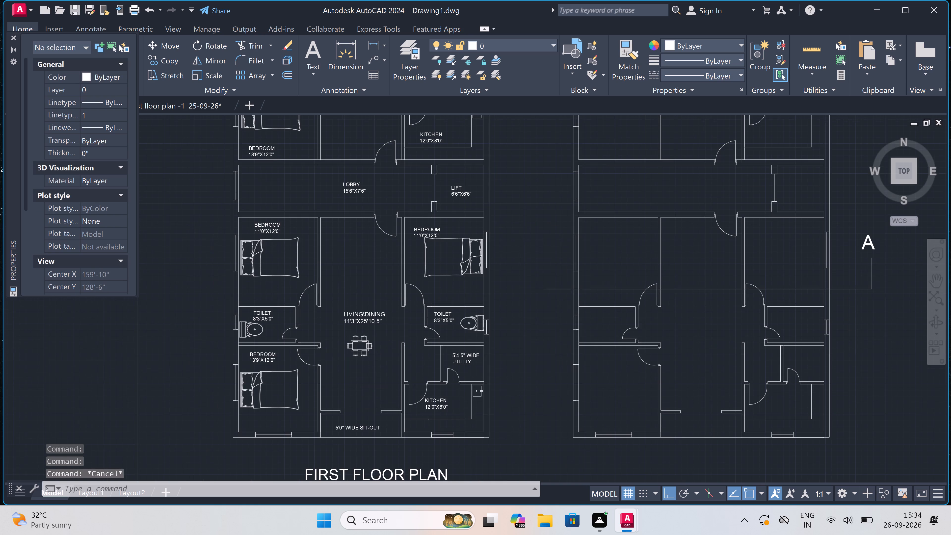
scroll(342, 273, "down", 5)
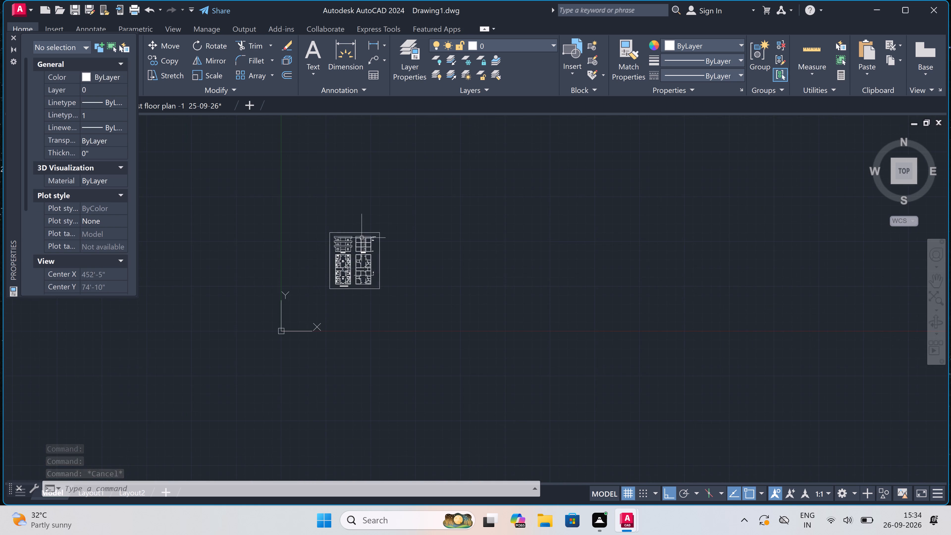
scroll(362, 238, "up", 2)
scroll(354, 260, "up", 3)
scroll(354, 260, "down", 2)
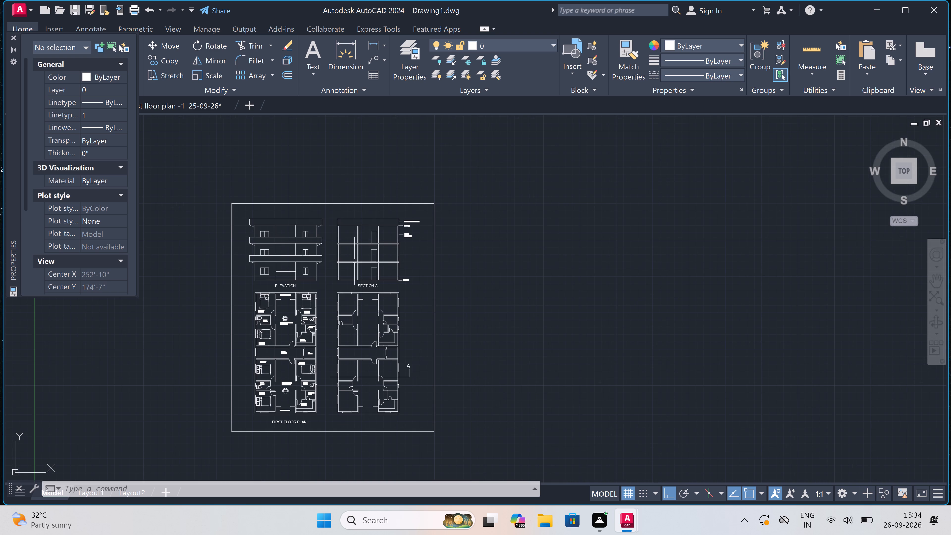
scroll(344, 310, "up", 2)
scroll(344, 310, "down", 1)
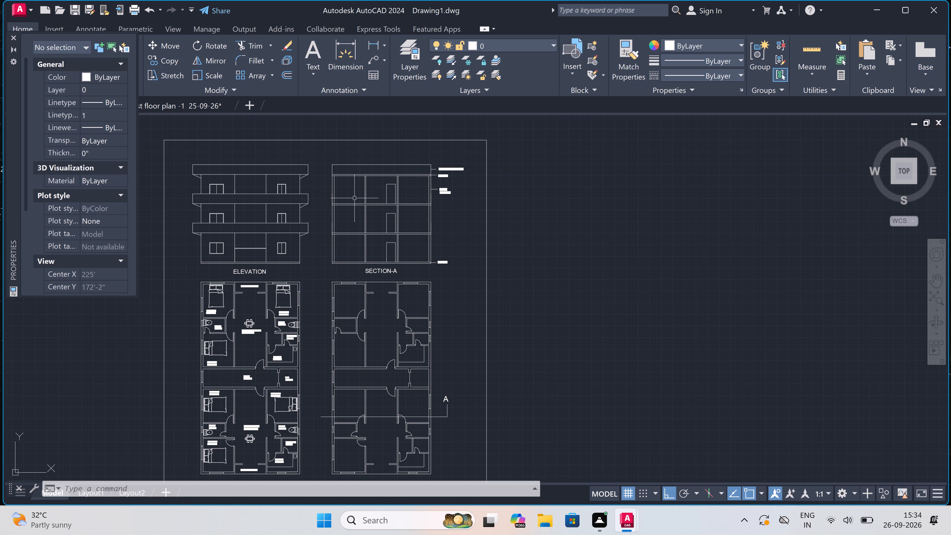
Close the Properties palette.
left_click(14, 38)
Look through the recent drawings and their previews for an earlier floor plan sheet to consult.
left_click(14, 7)
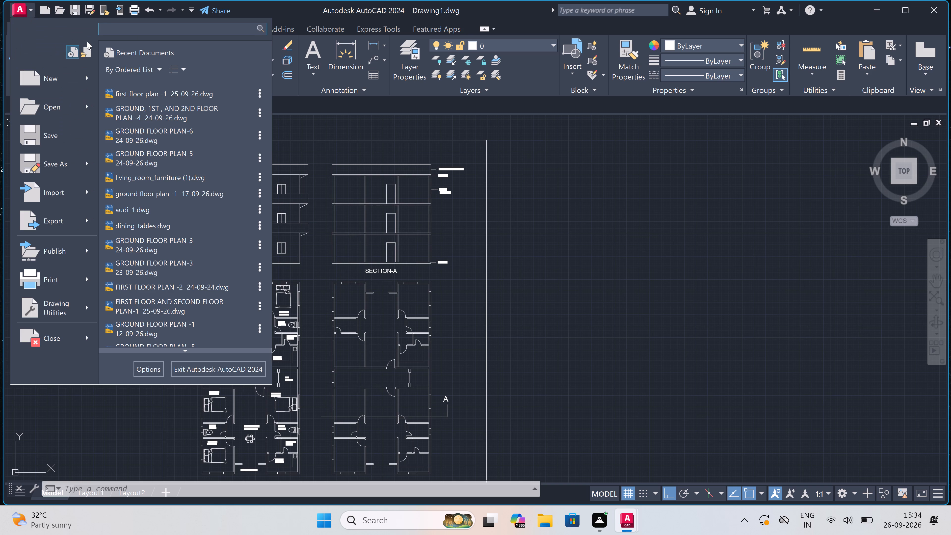
scroll(209, 203, "down", 7)
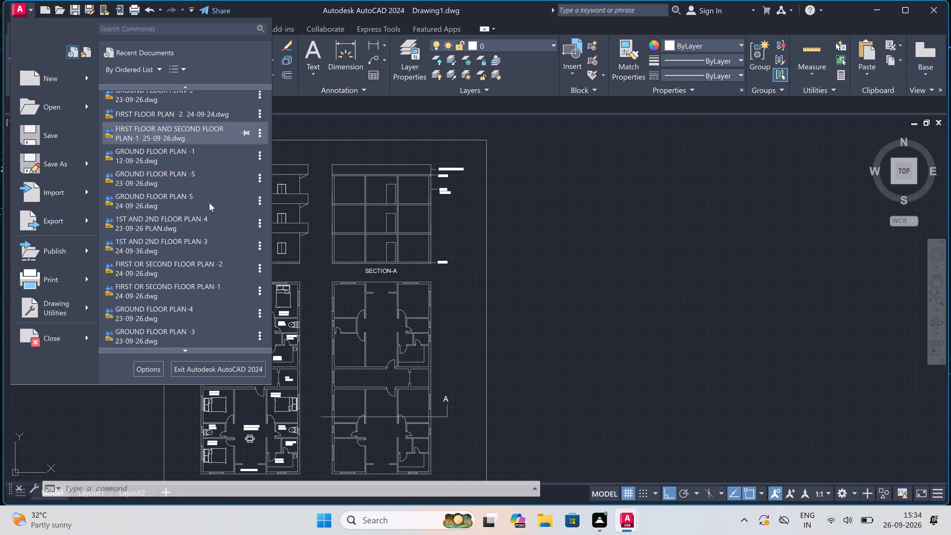
scroll(209, 203, "down", 1)
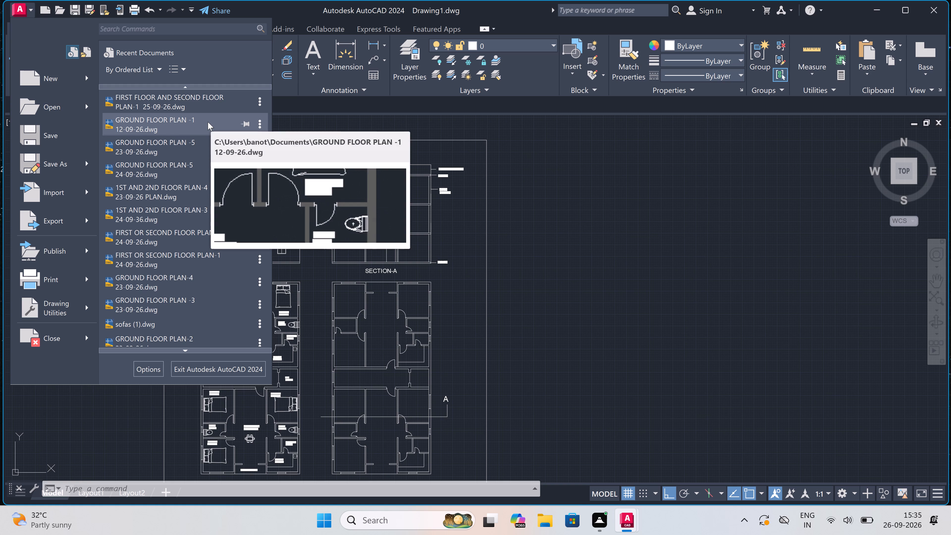
scroll(208, 120, "up", 1)
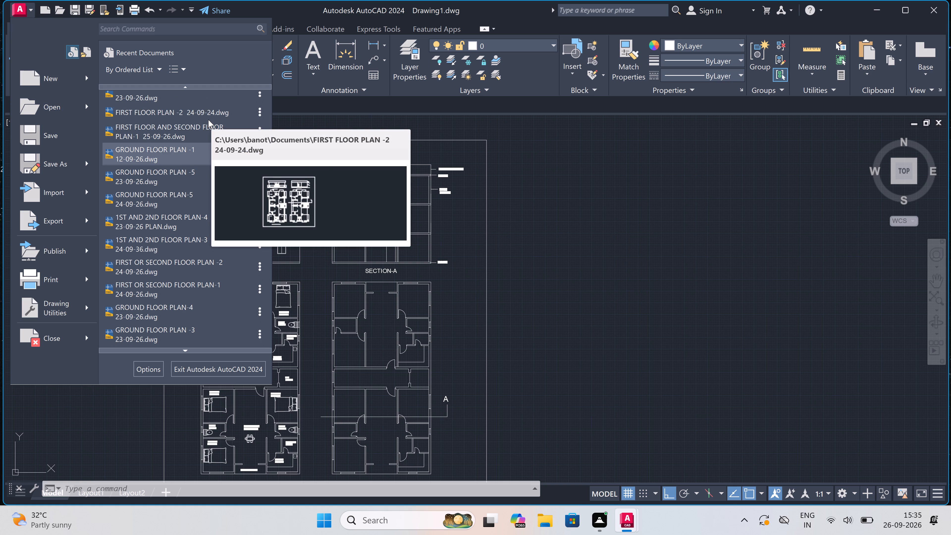
scroll(208, 120, "up", 1)
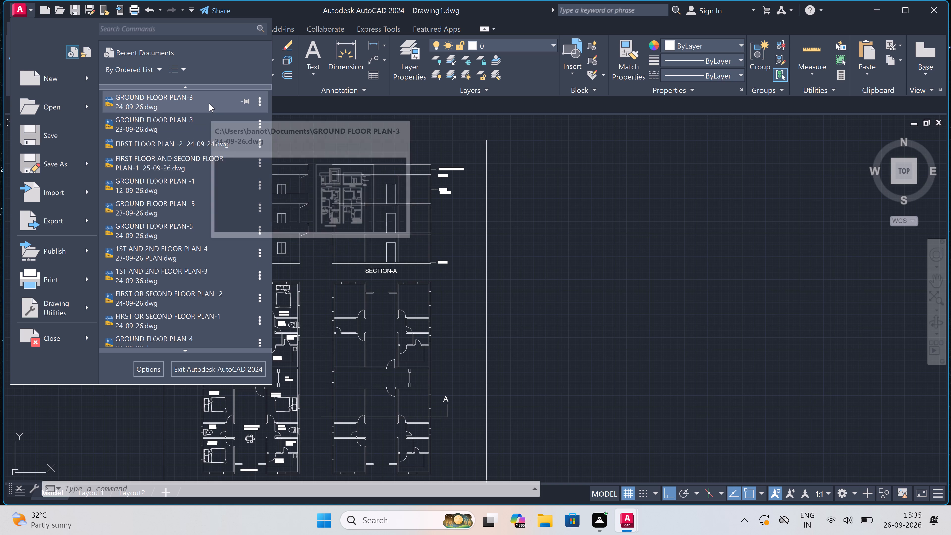
scroll(209, 103, "up", 1)
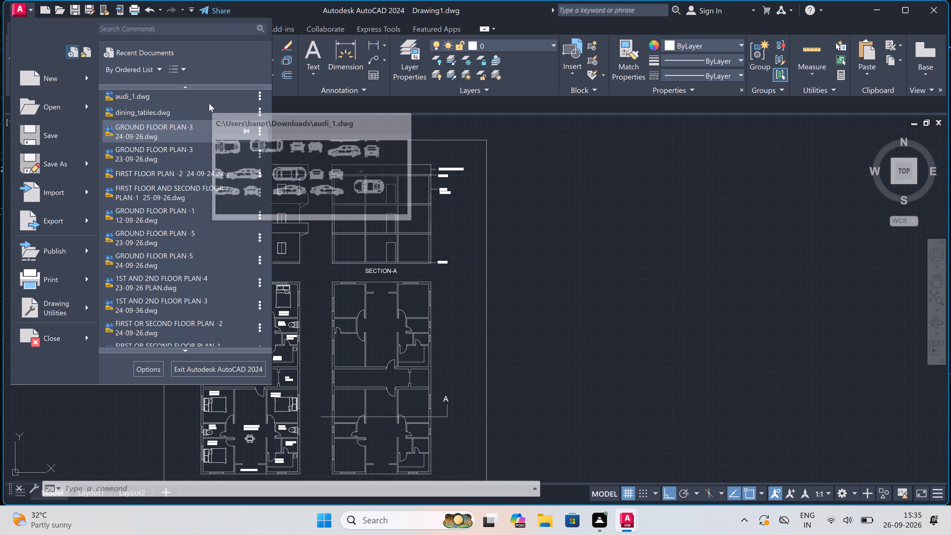
scroll(209, 103, "up", 1)
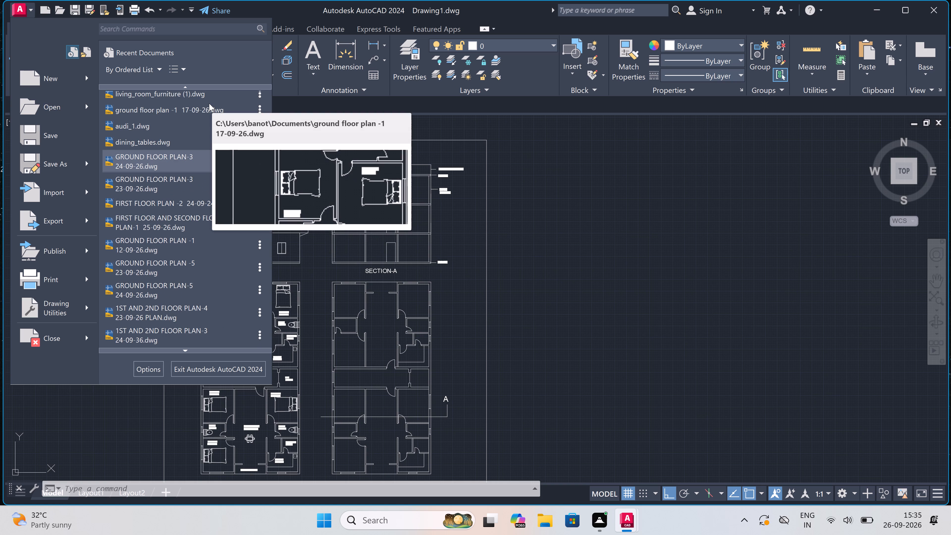
scroll(209, 103, "up", 1)
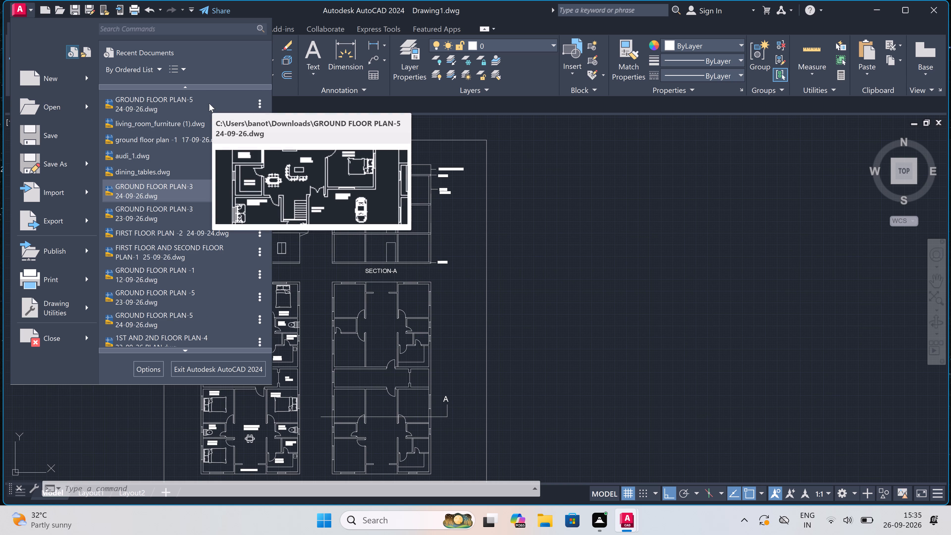
scroll(209, 103, "up", 1)
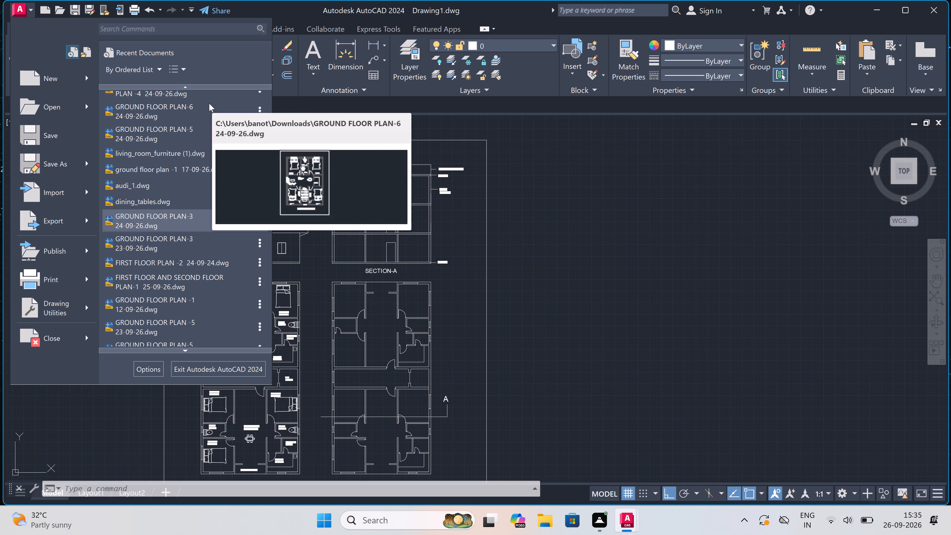
scroll(209, 103, "up", 1)
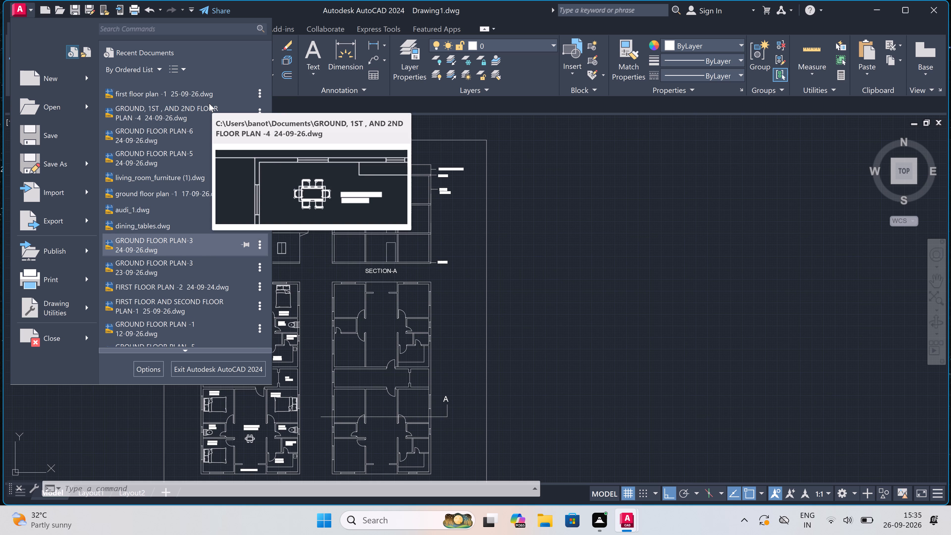
scroll(209, 103, "up", 2)
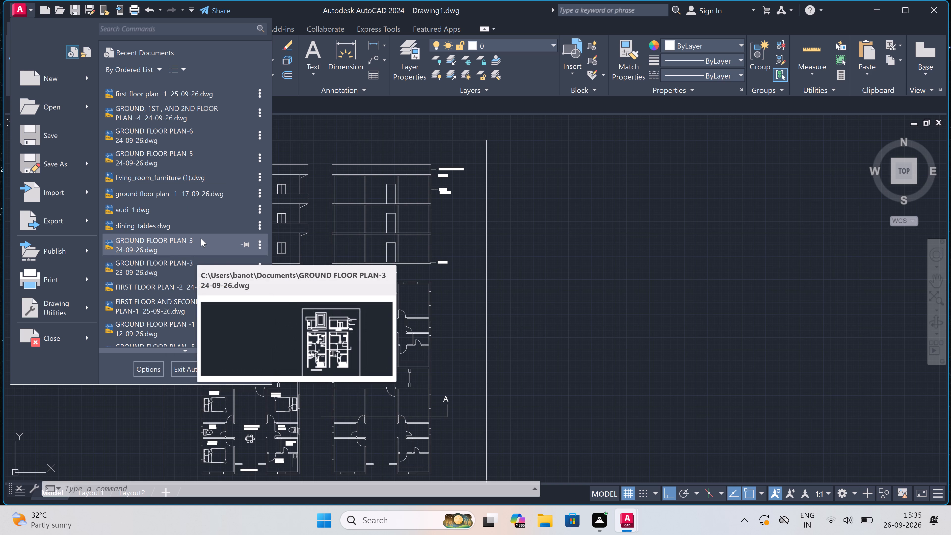
Open the recent drawing 1ST AND 2ND FLOOR PLAN-3 24-09-36 and examine its elevation, section and floor plans.
scroll(201, 238, "down", 10)
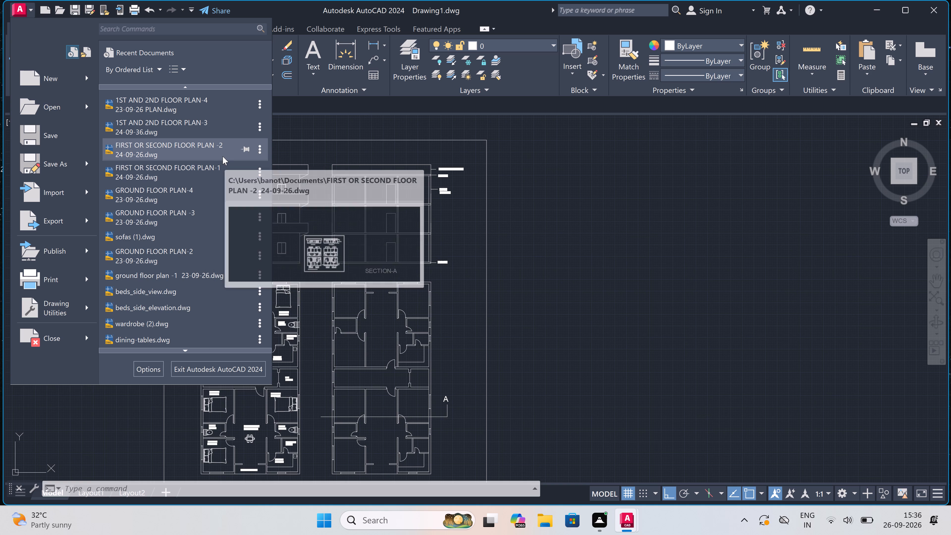
double_click(224, 119)
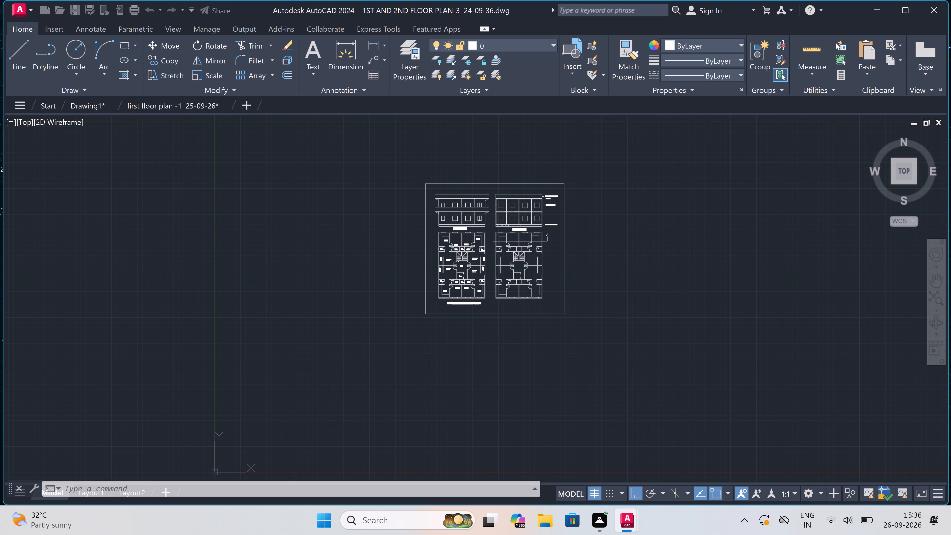
scroll(551, 229, "up", 1)
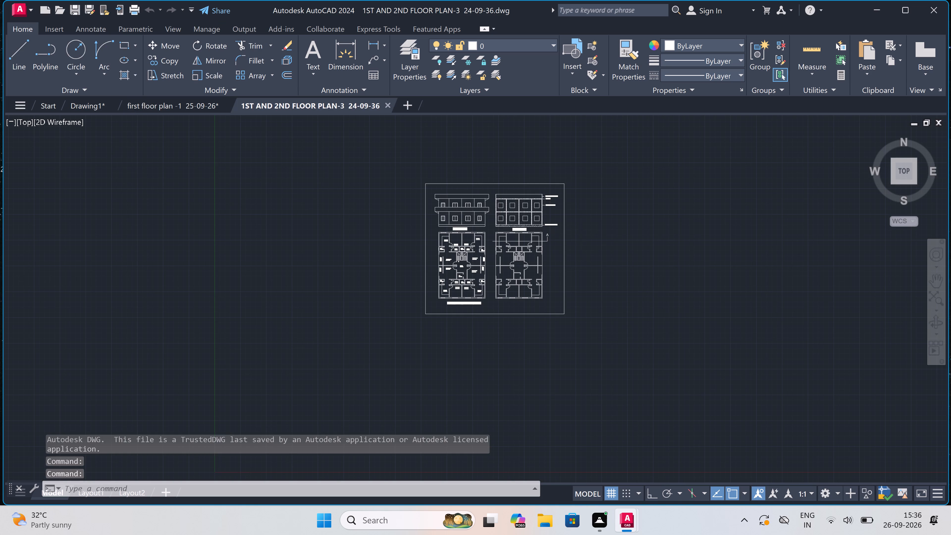
scroll(551, 229, "up", 2)
scroll(551, 229, "down", 2)
scroll(551, 229, "up", 1)
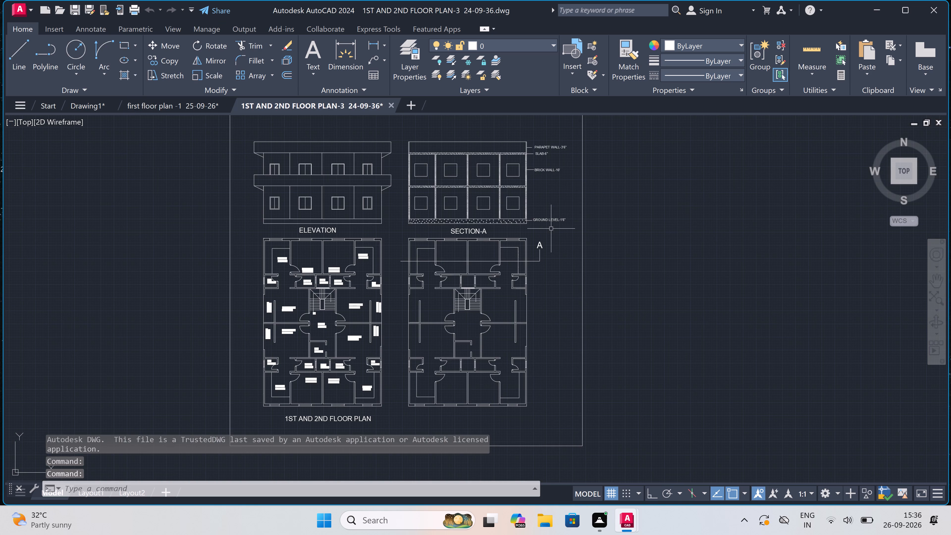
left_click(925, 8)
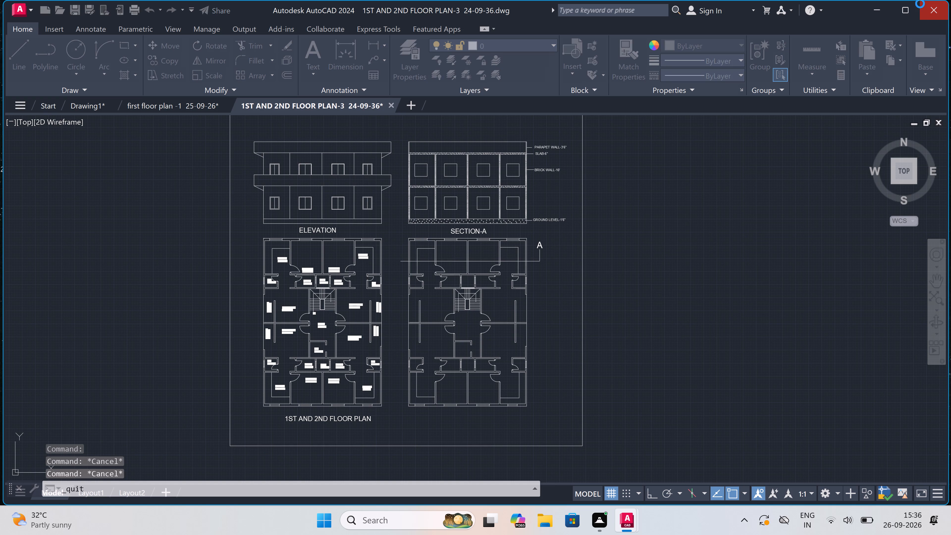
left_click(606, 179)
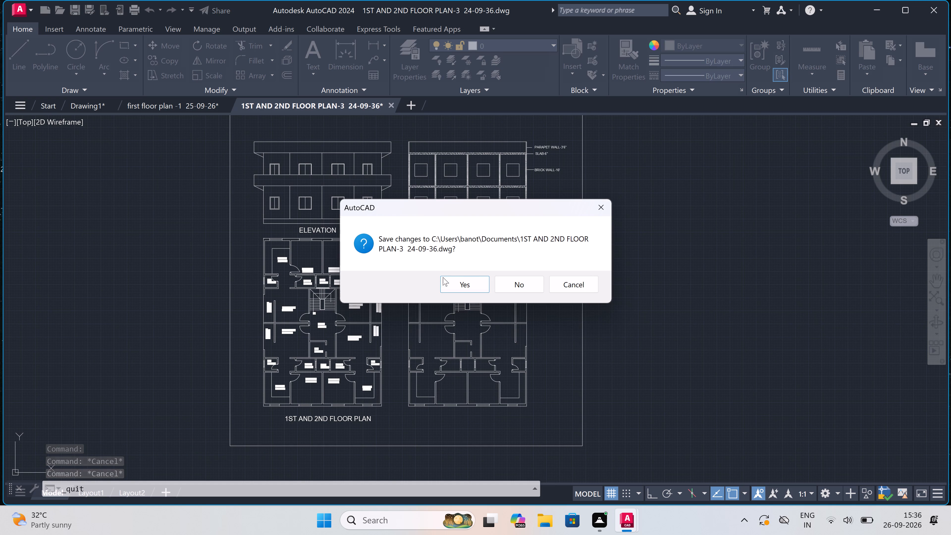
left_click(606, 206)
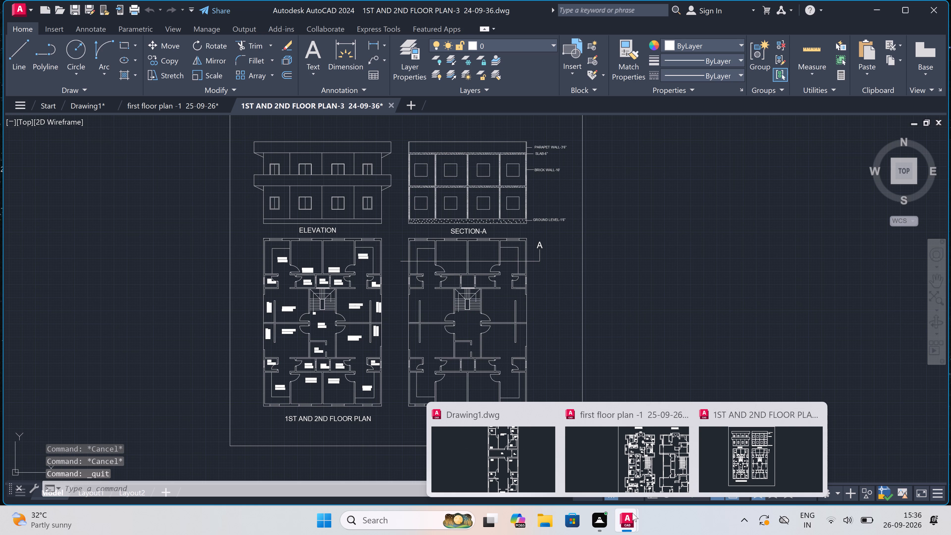
Return to the Drawing1 sheet and open the recent furniture drawing beds_side_view.
left_click(521, 456)
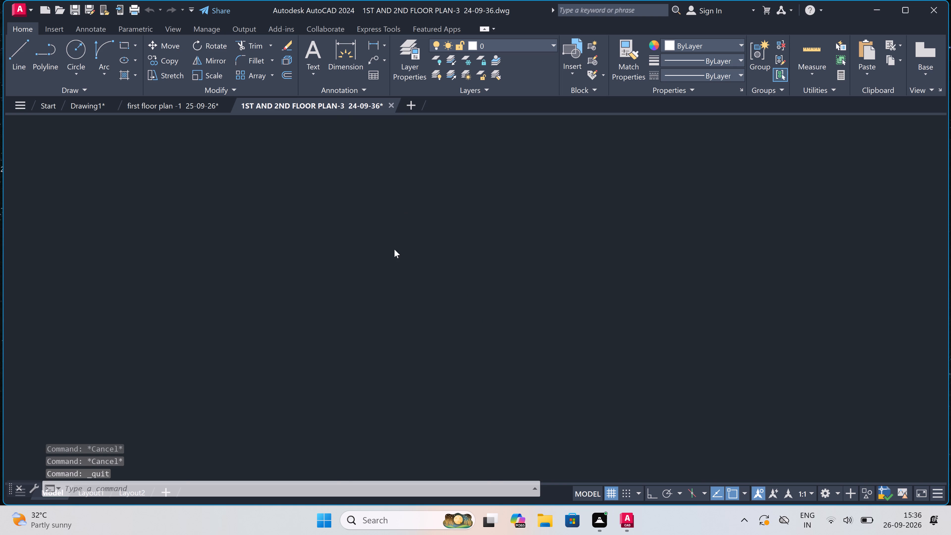
scroll(407, 240, "down", 2)
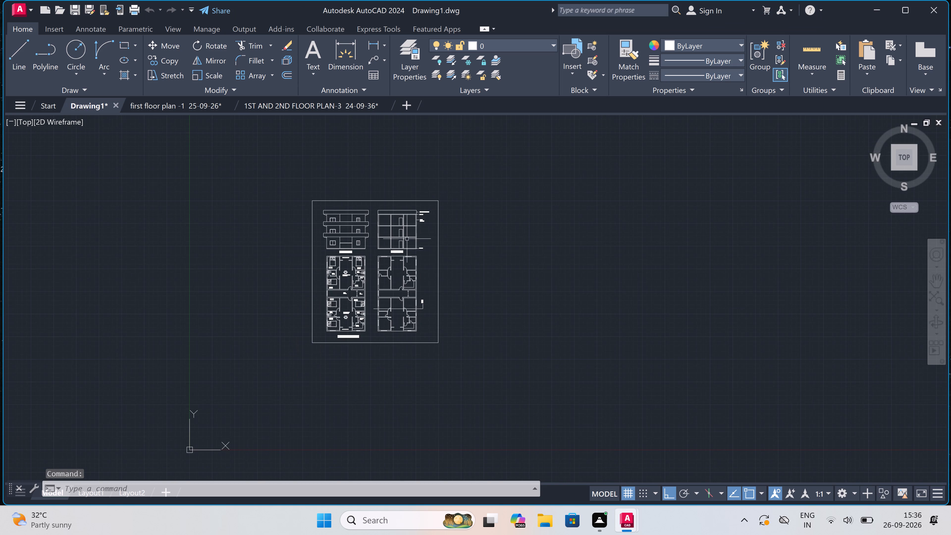
scroll(394, 227, "up", 2)
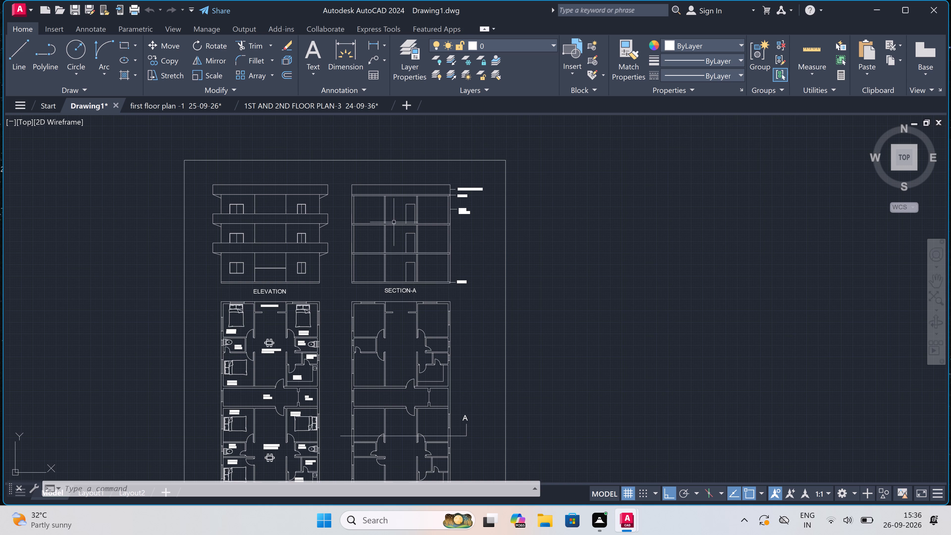
left_click(18, 8)
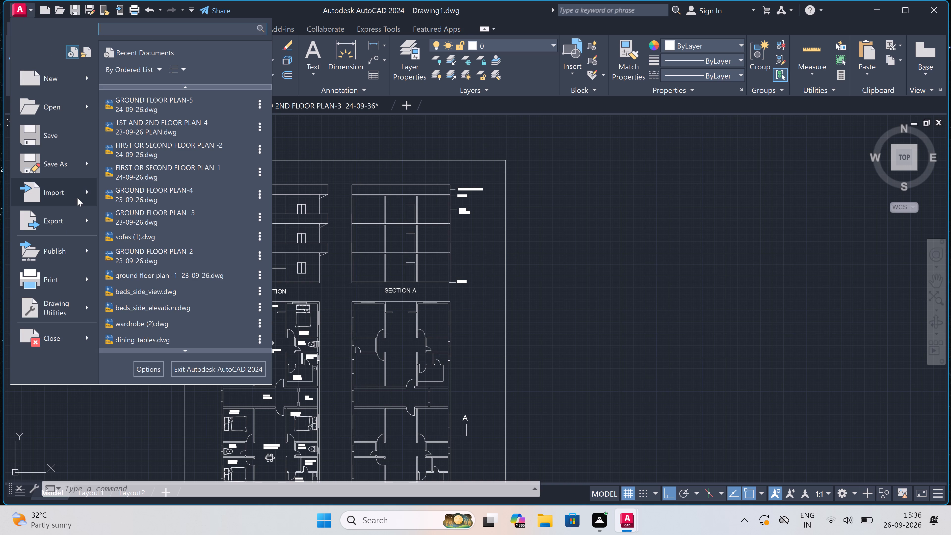
scroll(158, 177, "down", 1)
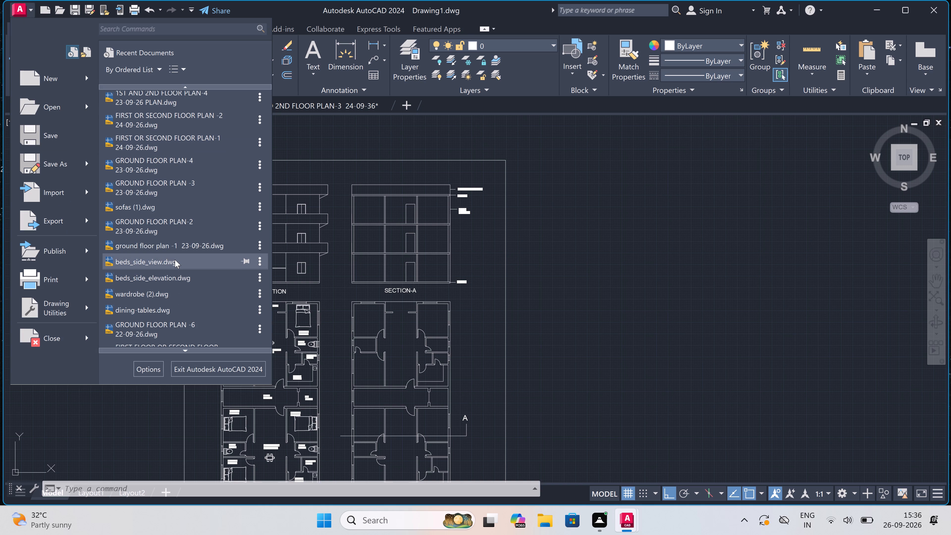
double_click(200, 257)
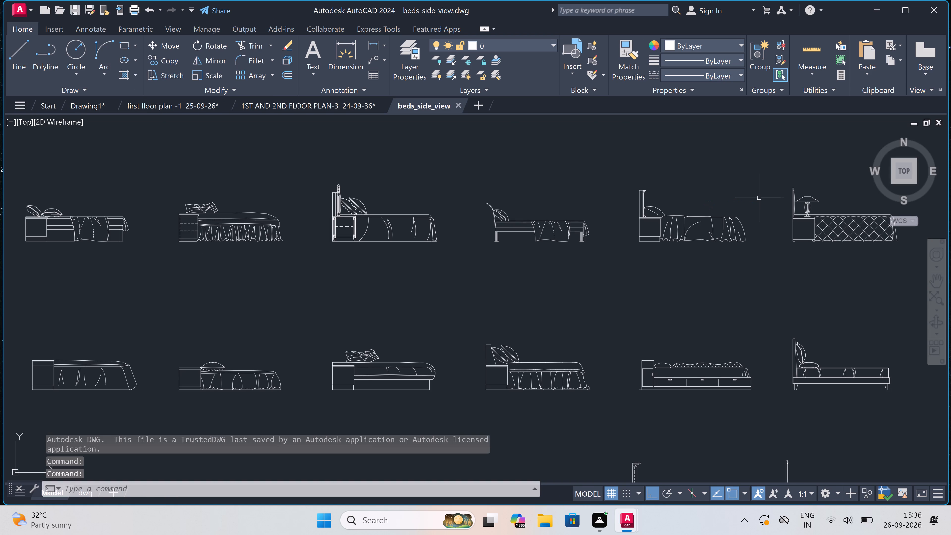
Copy the fifth bed in the upper row, with tall headboard and draped cover, into Drawing1 beside the bordered sheet.
left_click(765, 177)
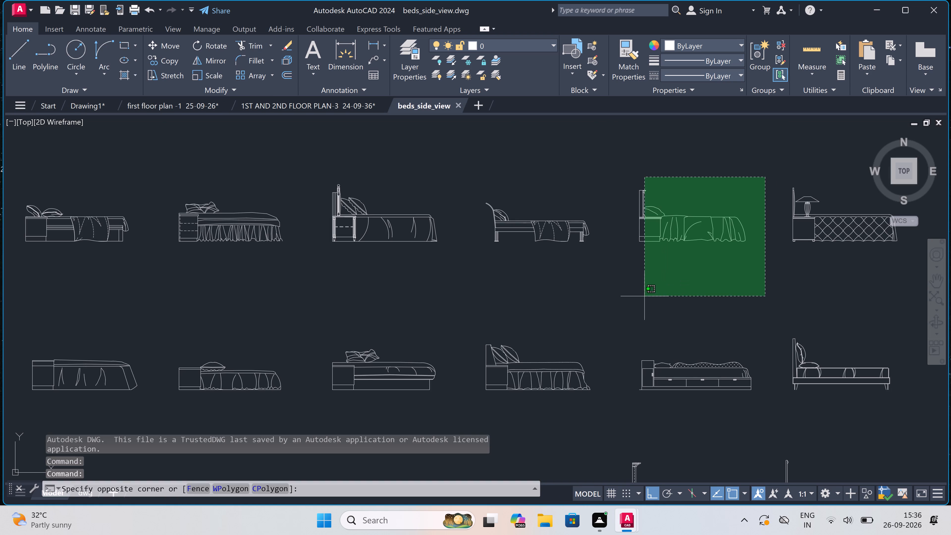
left_click(630, 289)
key("ctrl+c")
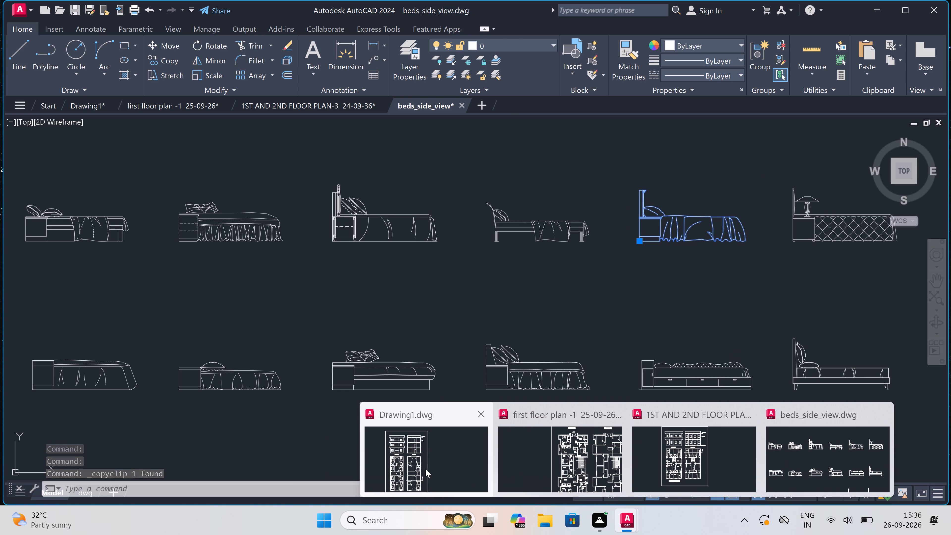
left_click(425, 469)
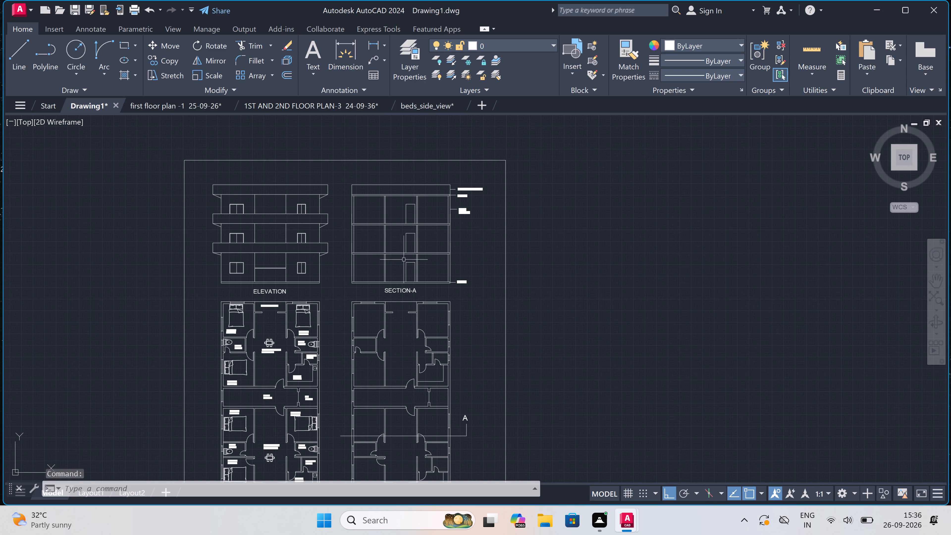
key("ctrl+v")
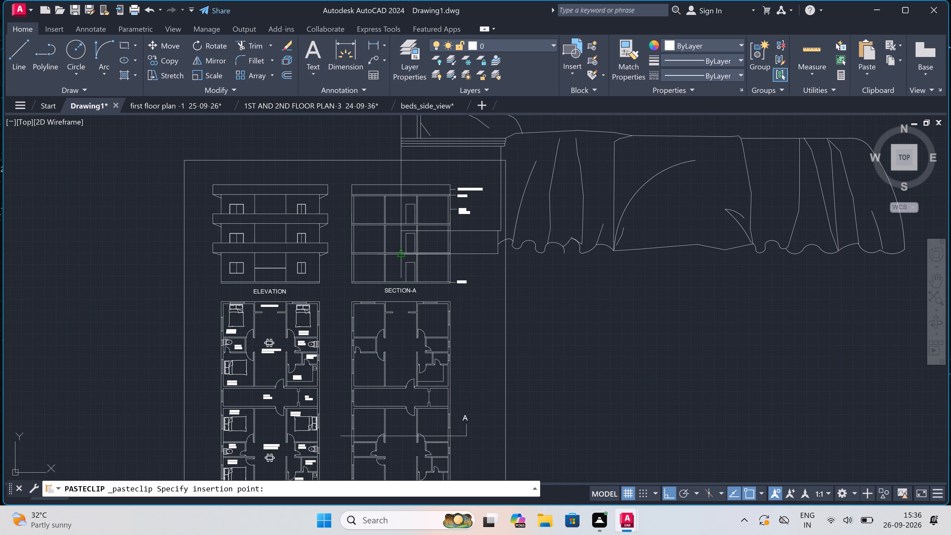
scroll(407, 244, "down", 4)
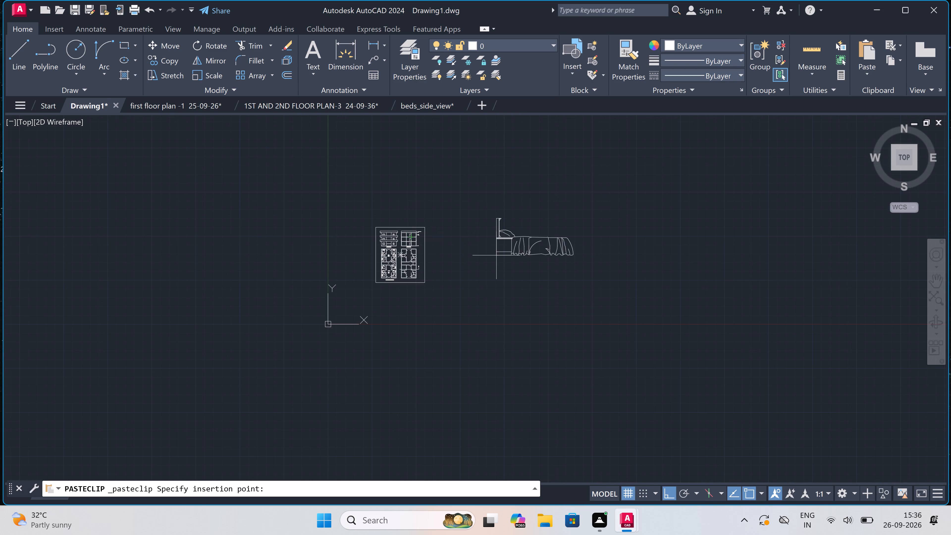
scroll(485, 263, "up", 2)
left_click(454, 275)
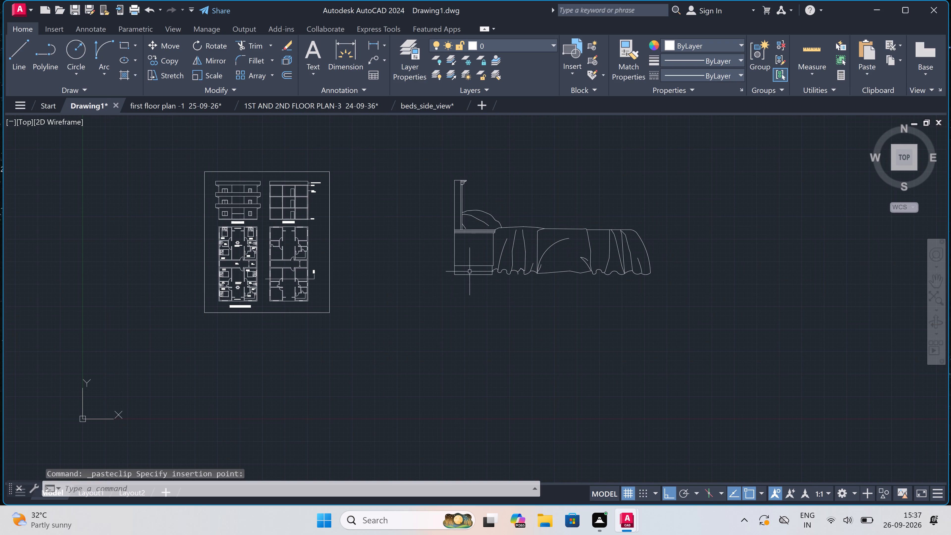
Scale the pasted bed side view down freehand, using a base point on its bedside cabinet.
scroll(632, 187, "up", 1)
left_click(704, 157)
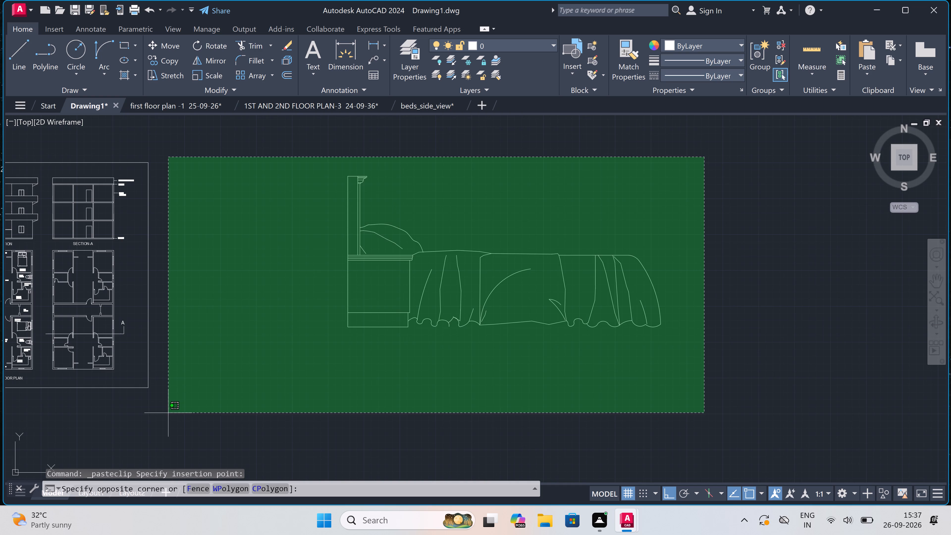
double_click(227, 397)
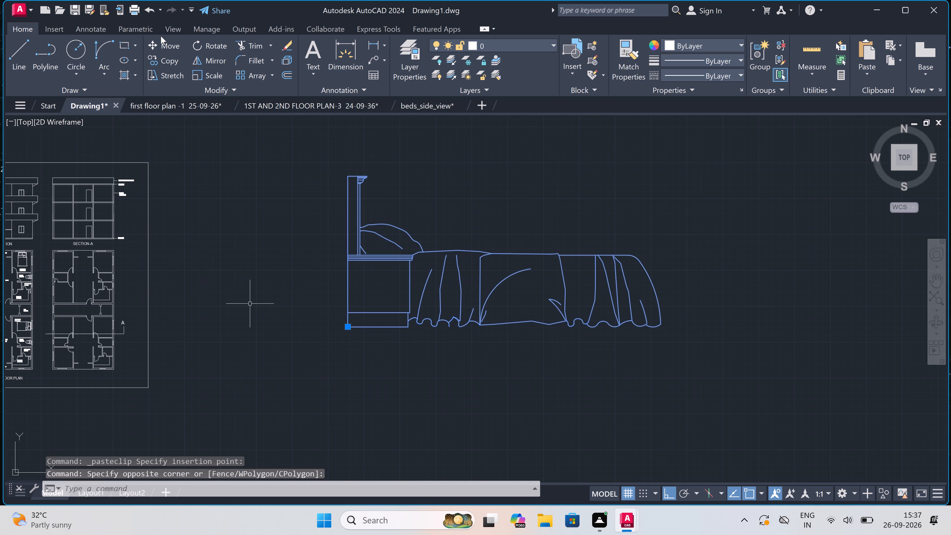
left_click(204, 71)
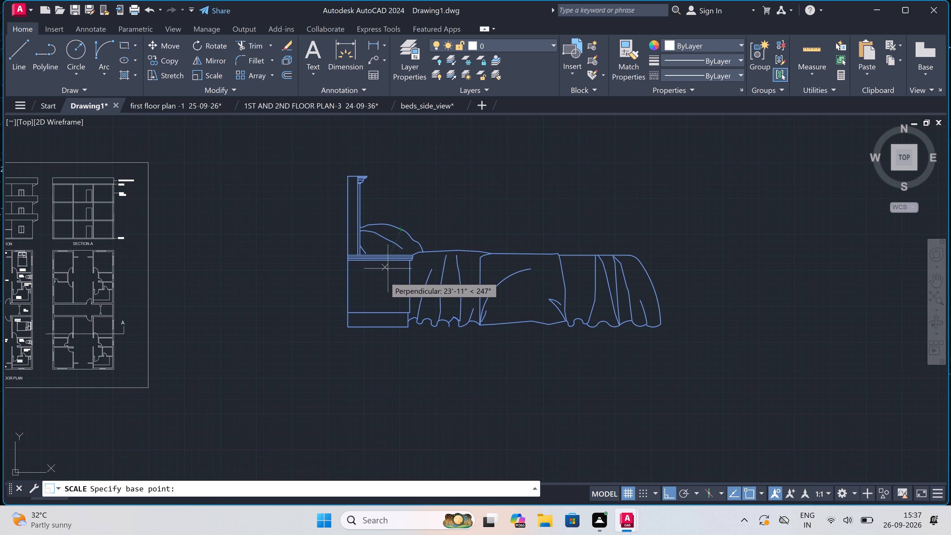
left_click(384, 276)
scroll(391, 259, "up", 3)
left_click(394, 253)
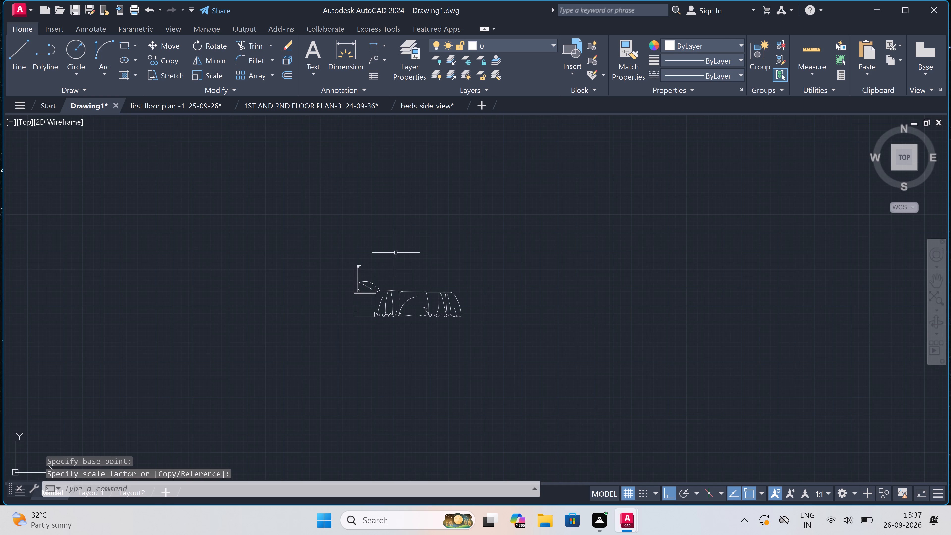
Move the bed side view freehand, with ortho off, to just outside the sheet border beside Section-A.
left_click_drag(482, 241, 479, 245)
left_click(233, 372)
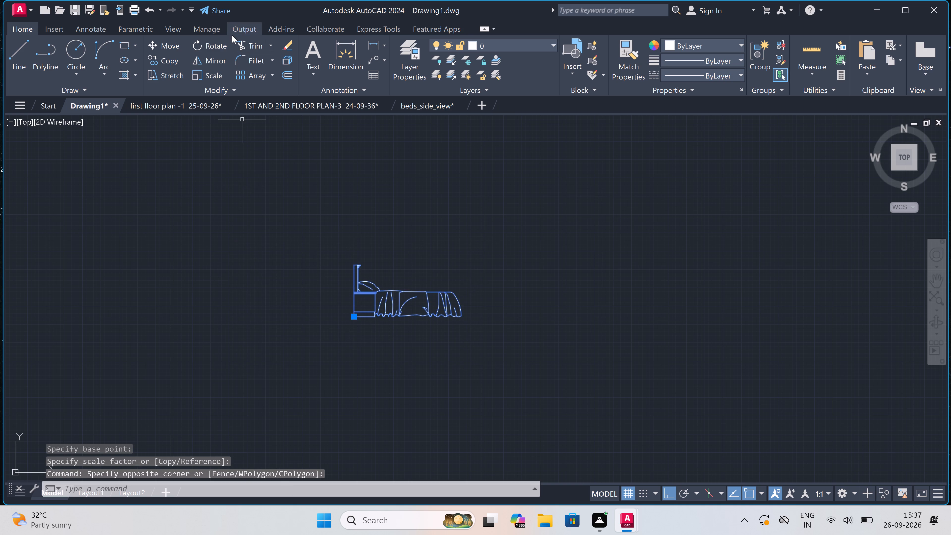
left_click(180, 46)
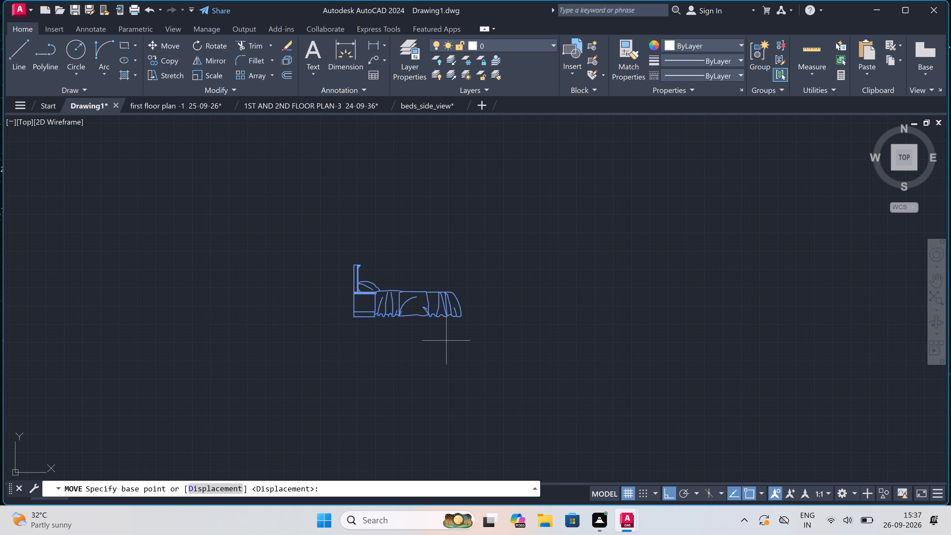
left_click_drag(411, 307, 414, 302)
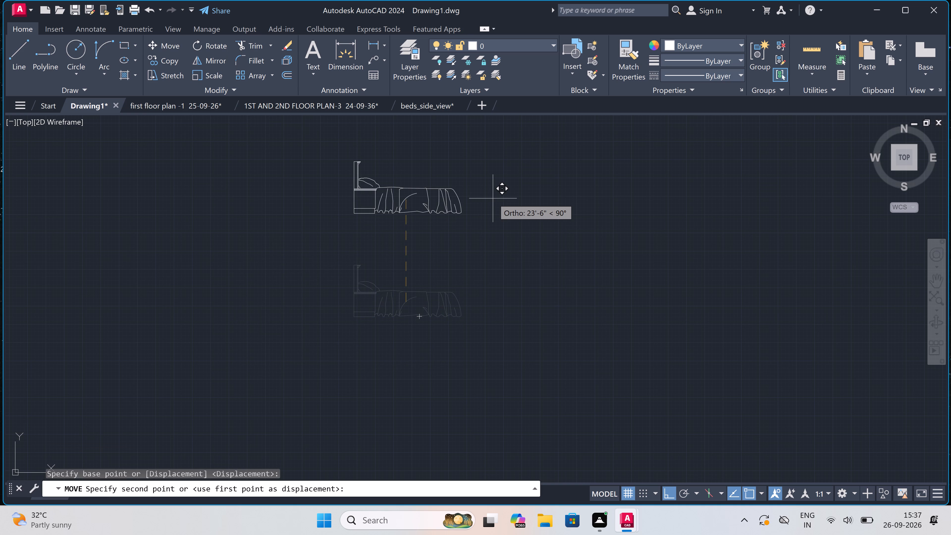
key("F8")
scroll(493, 198, "down", 4)
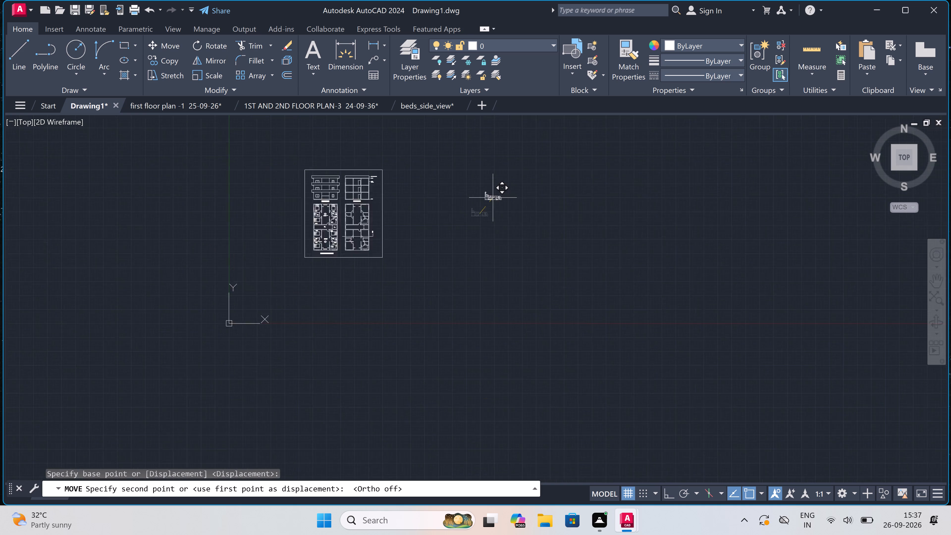
scroll(493, 198, "down", 1)
scroll(407, 188, "up", 4)
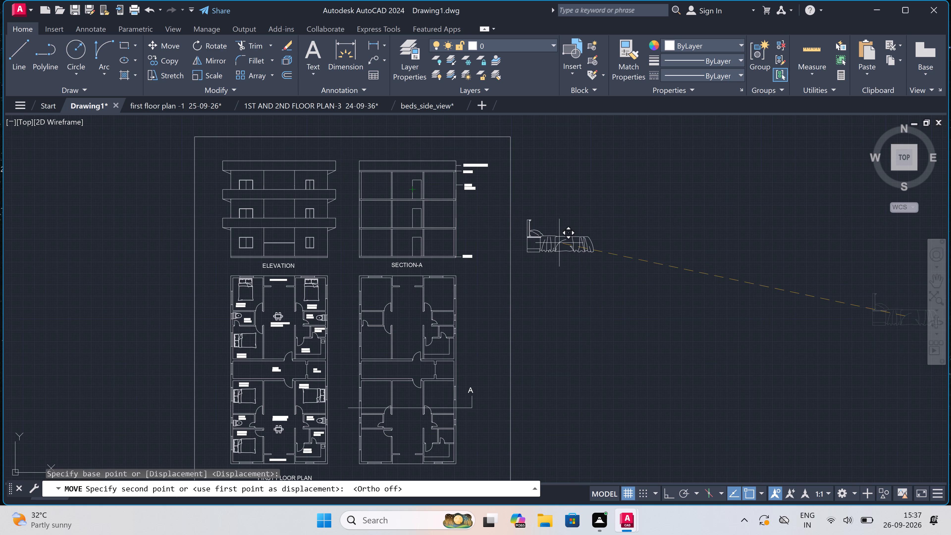
scroll(560, 242, "up", 1)
left_click(560, 242)
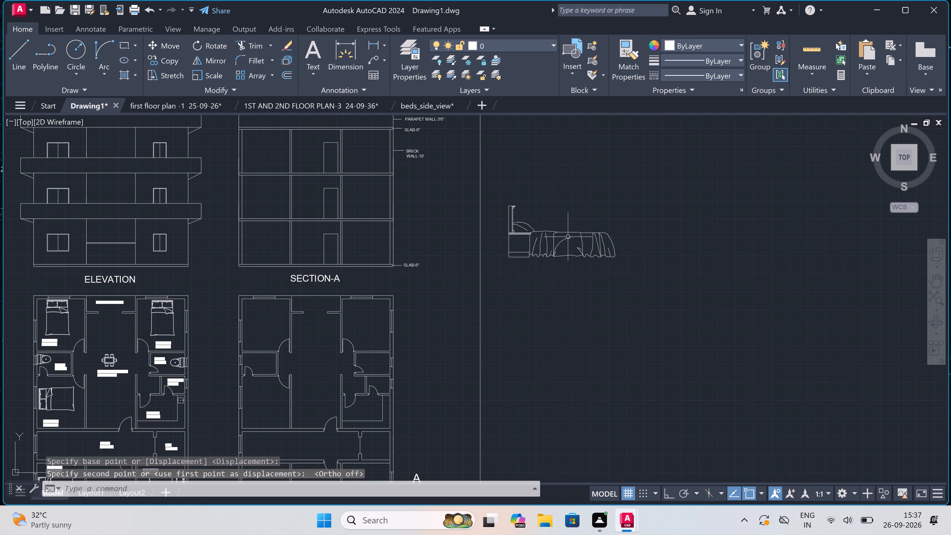
Scale the bed side view down further freehand, using a base point on the top edge of its cover.
scroll(602, 214, "up", 2)
scroll(668, 185, "down", 1)
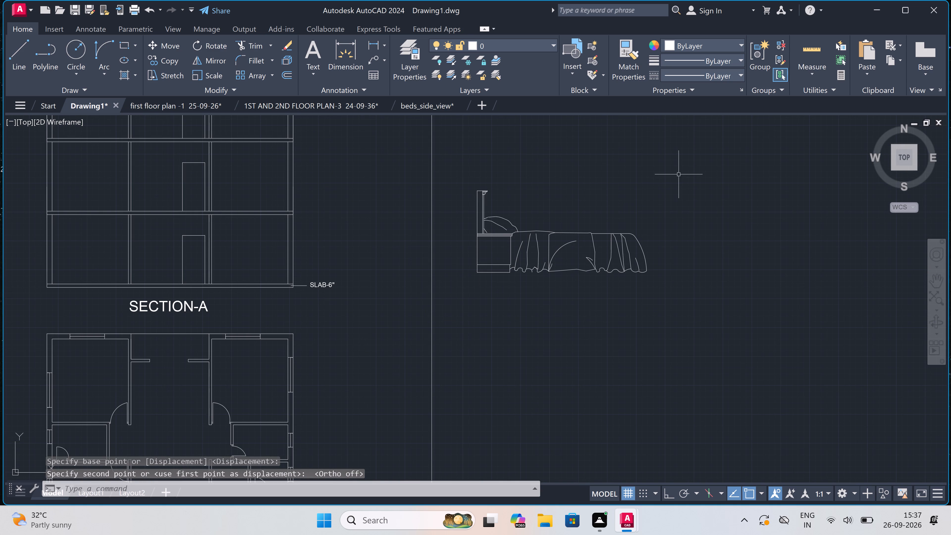
left_click(679, 174)
left_click(452, 311)
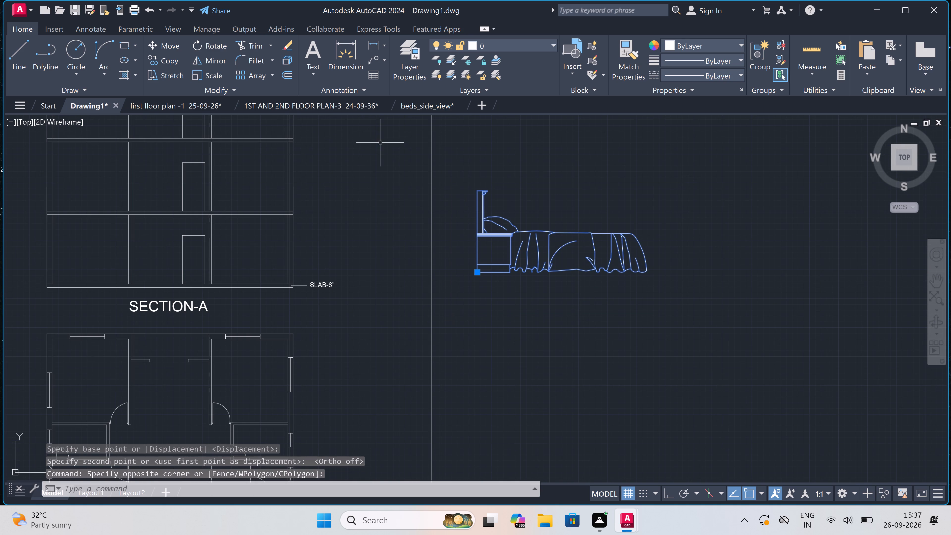
left_click(211, 75)
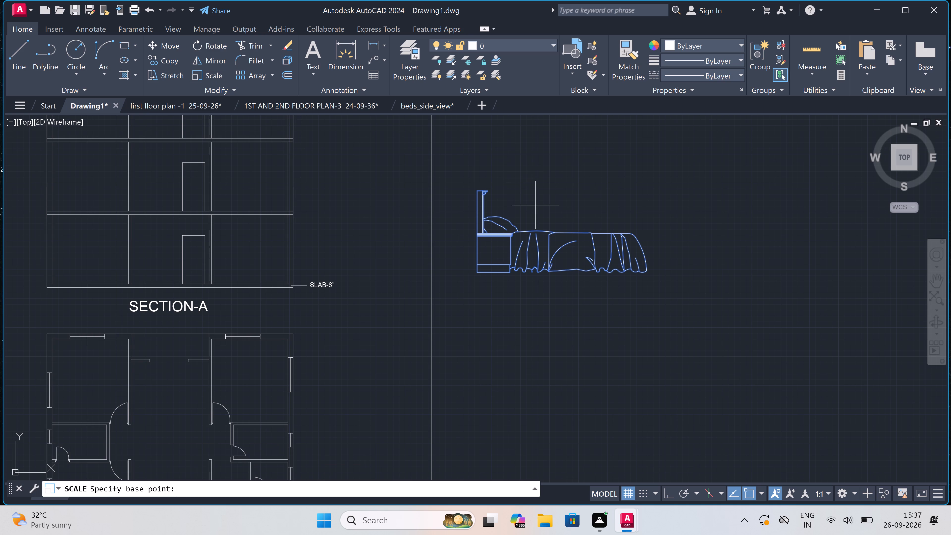
left_click(528, 233)
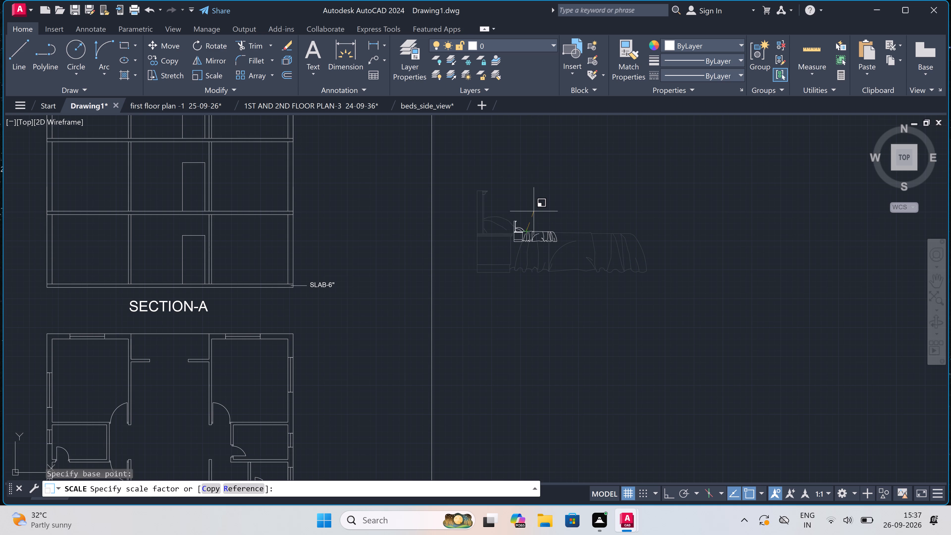
left_click(535, 208)
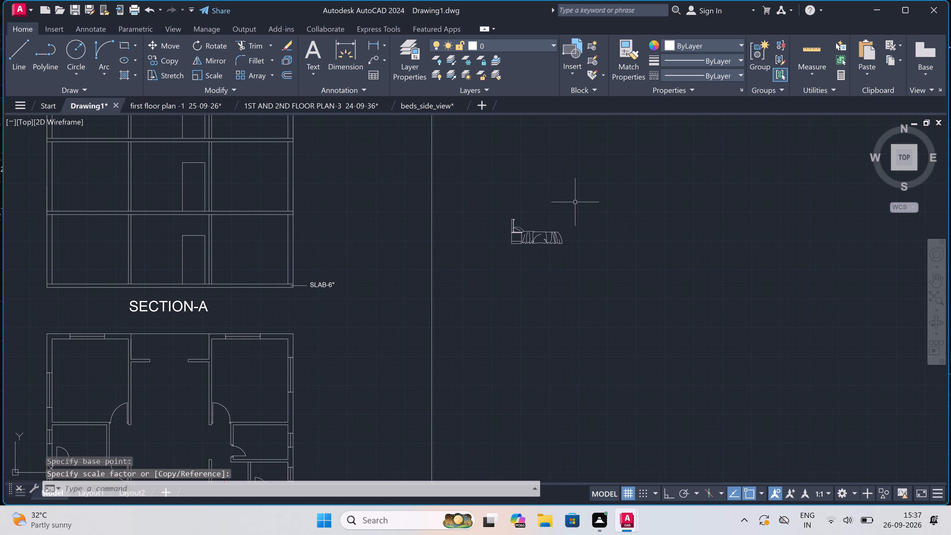
Copy the bed by its cabinet's lower outer corner into Section-A's left-hand rooms on the ground and middle storeys, against the outer wall.
left_click_drag(578, 201, 578, 204)
left_click(481, 263)
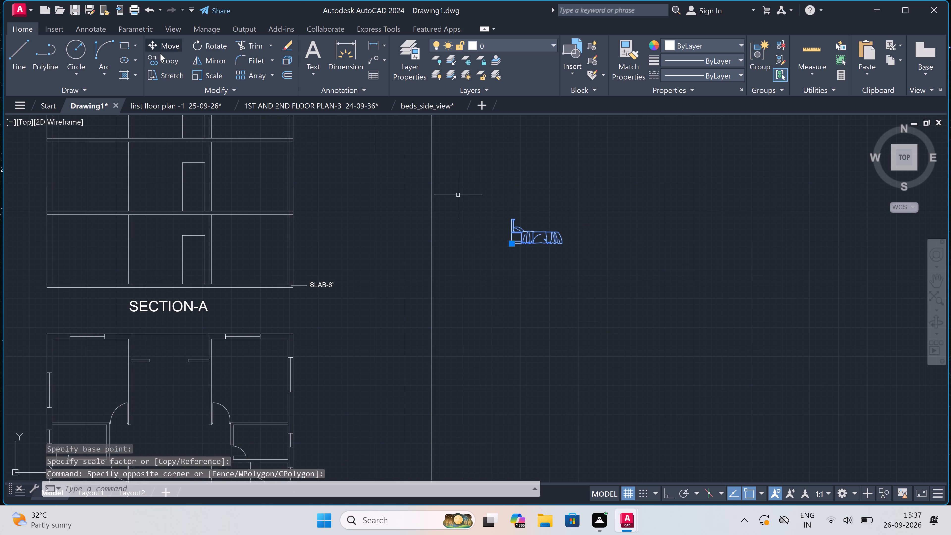
left_click(166, 55)
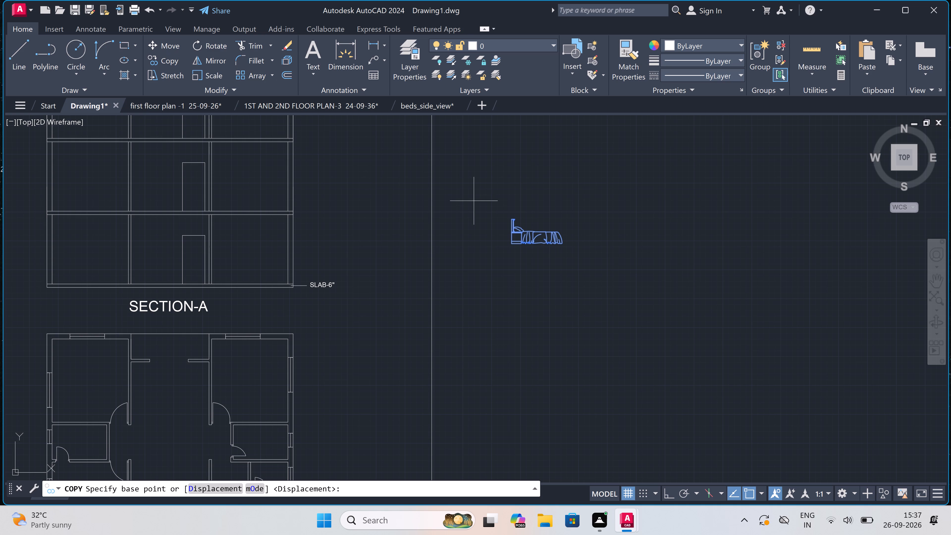
left_click(511, 243)
scroll(398, 211, "down", 2)
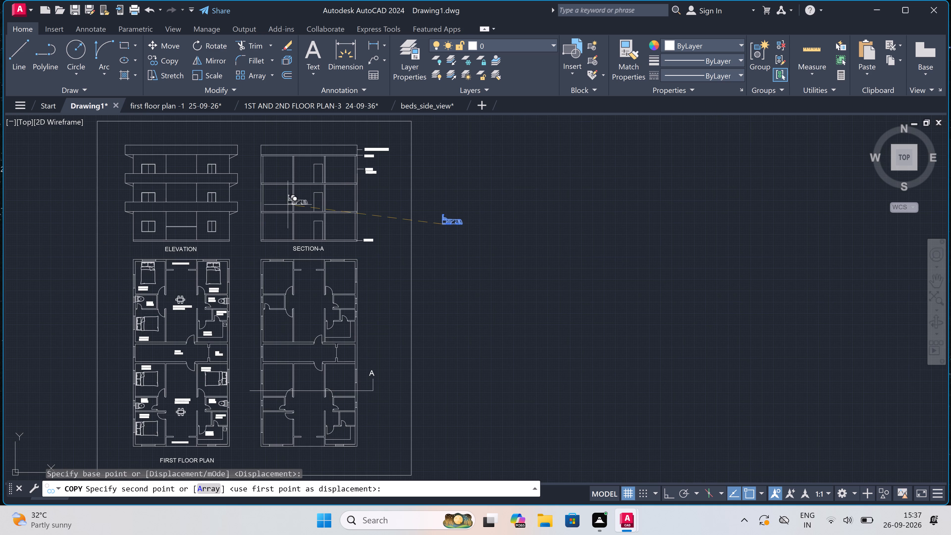
scroll(252, 235, "up", 4)
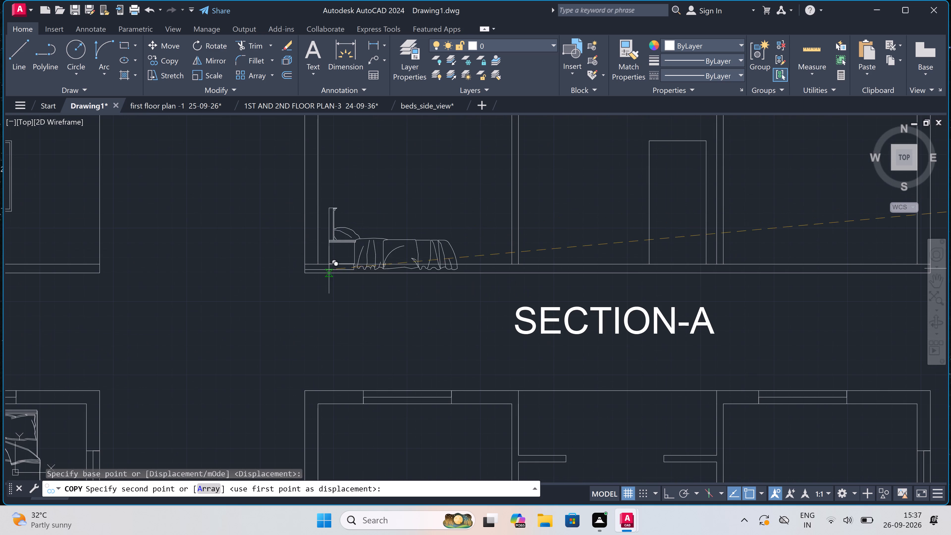
scroll(329, 270, "up", 2)
double_click(301, 254)
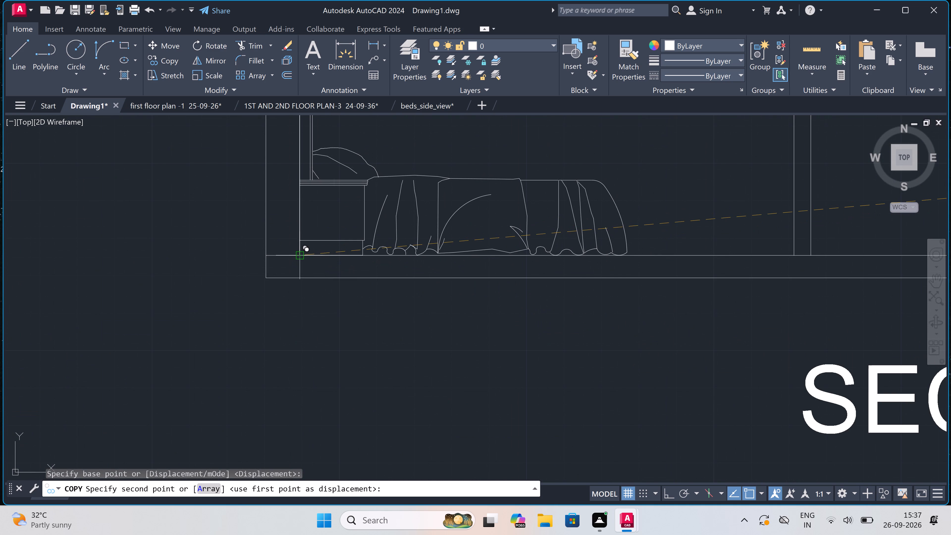
scroll(424, 251, "down", 4)
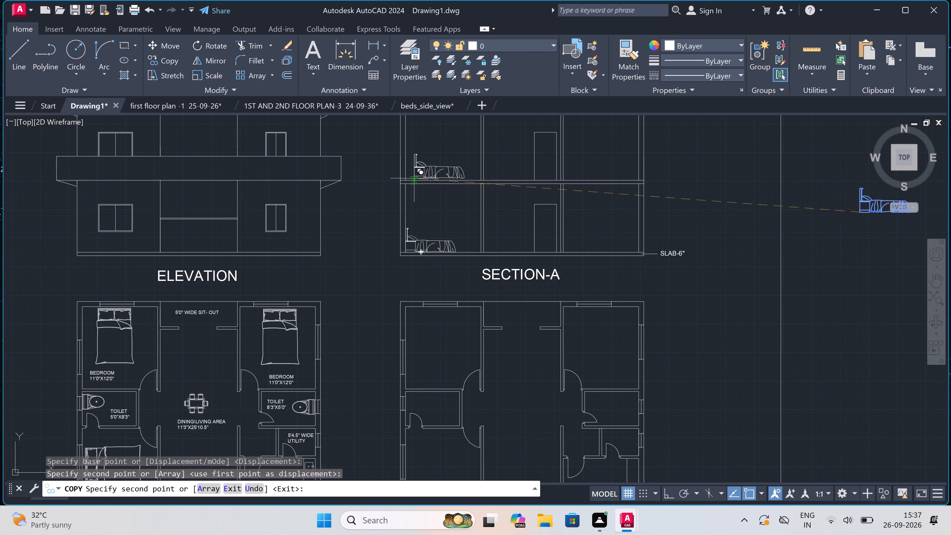
scroll(413, 171, "up", 4)
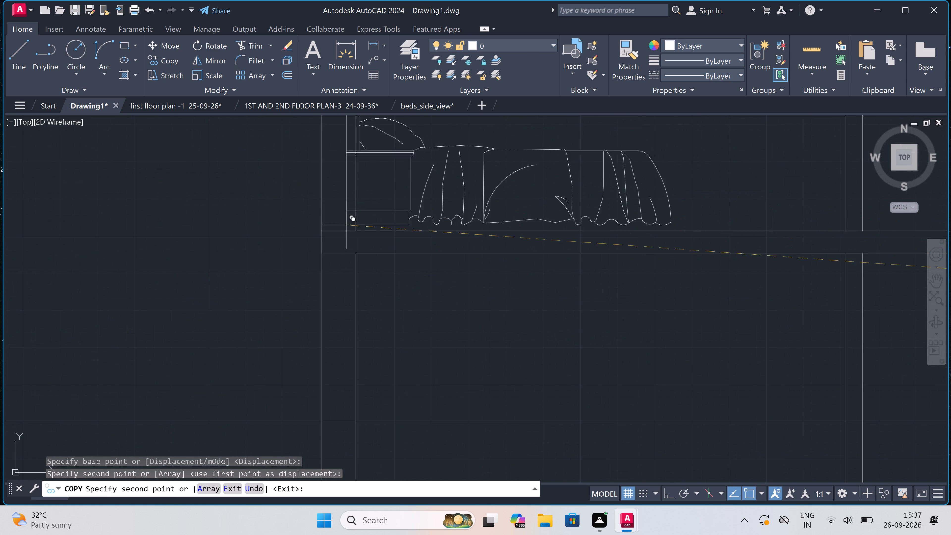
left_click(353, 228)
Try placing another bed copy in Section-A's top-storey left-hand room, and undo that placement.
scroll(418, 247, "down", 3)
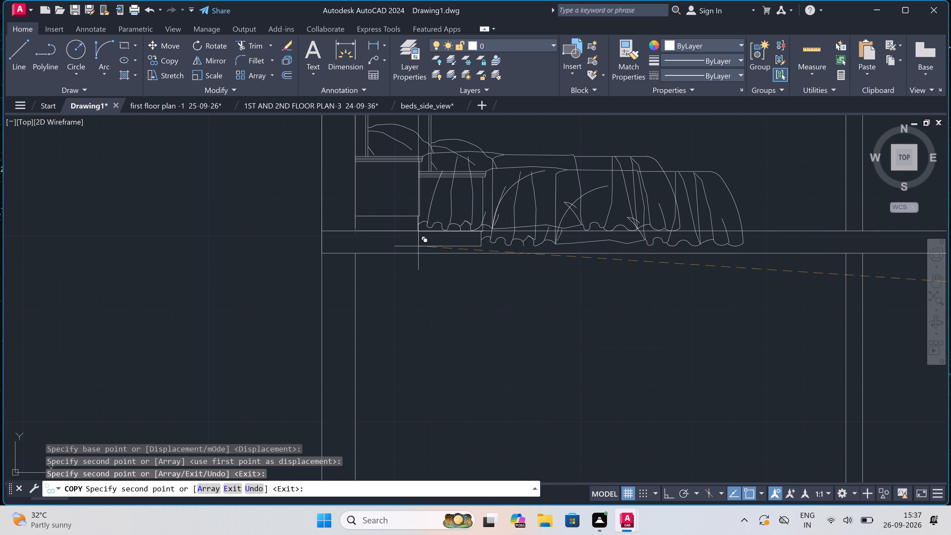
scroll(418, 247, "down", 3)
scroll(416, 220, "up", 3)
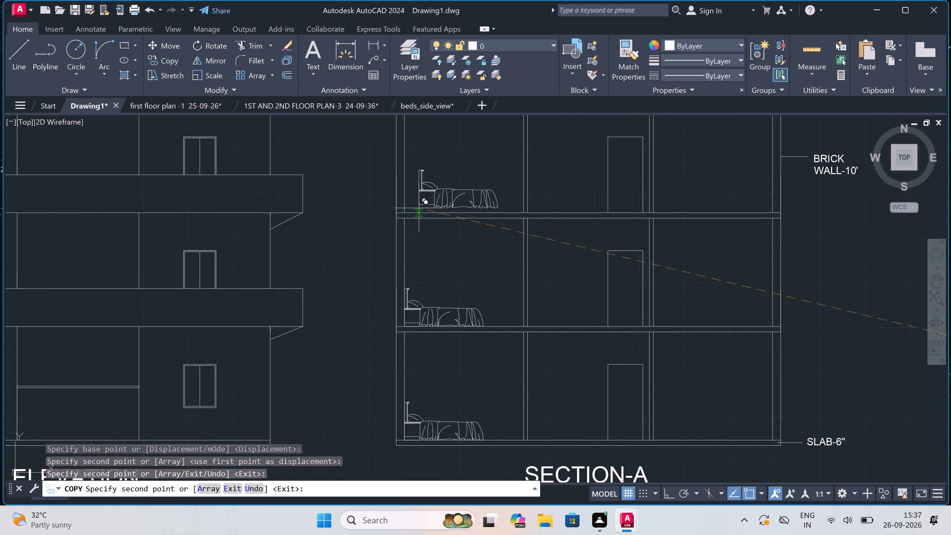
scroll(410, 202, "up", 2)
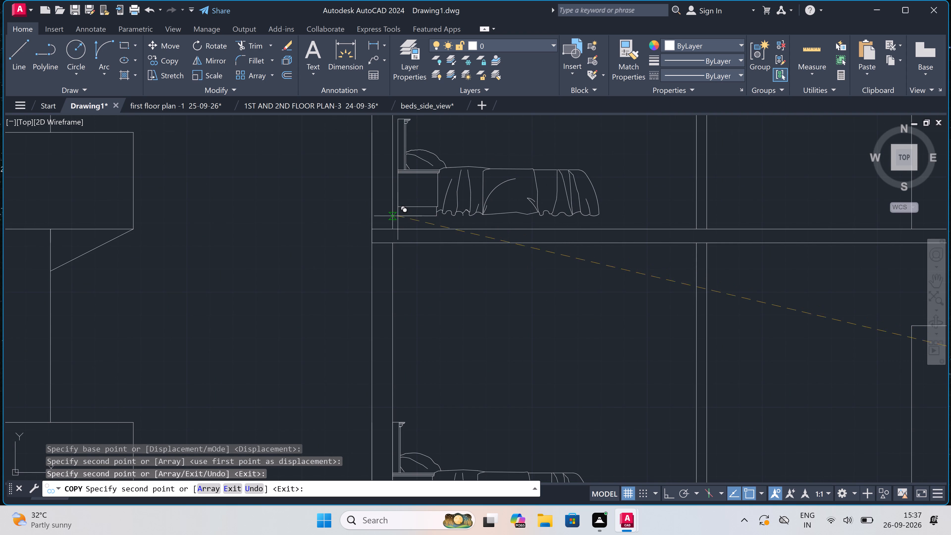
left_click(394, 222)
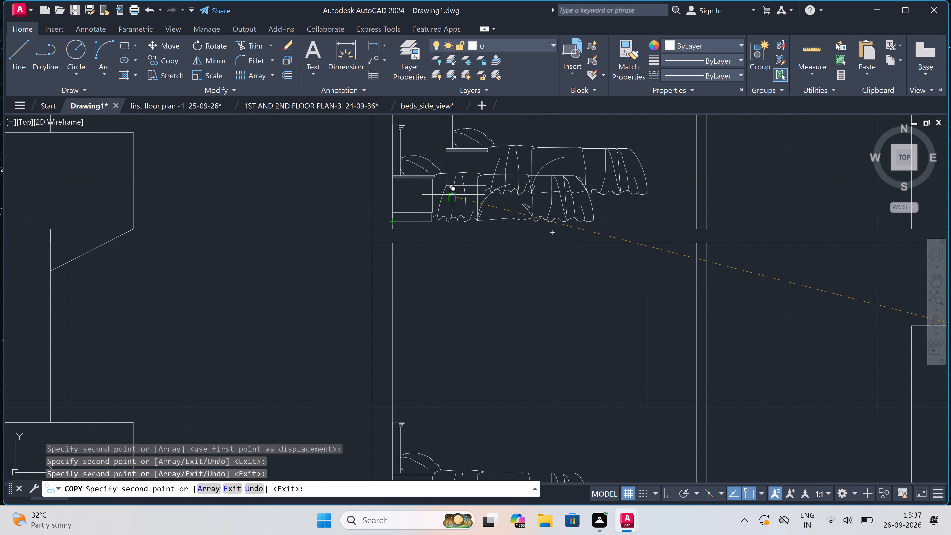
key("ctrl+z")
Place a bed copy in Section-A's top-storey left-hand room, at the corner where the outer wall meets the floor slab.
scroll(409, 203, "down", 3)
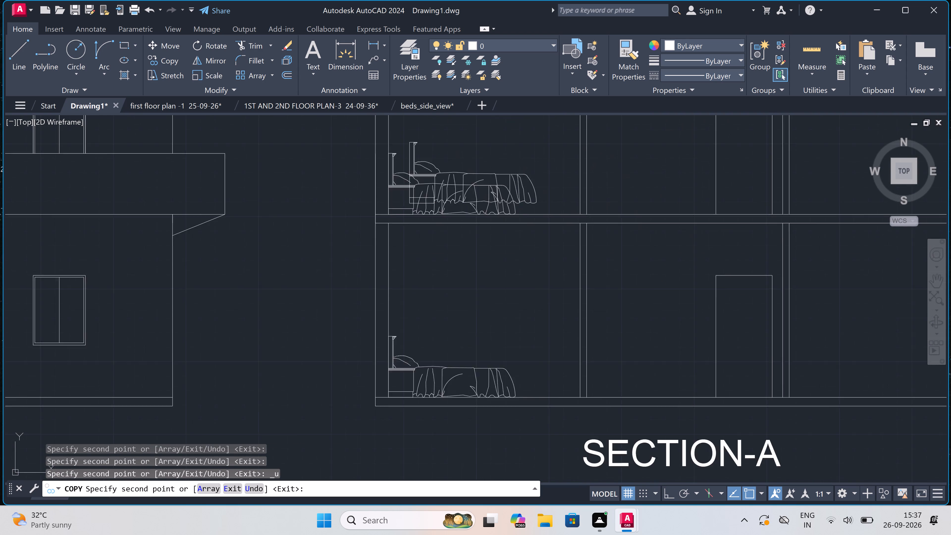
scroll(409, 203, "down", 3)
scroll(398, 180, "up", 3)
scroll(449, 167, "up", 3)
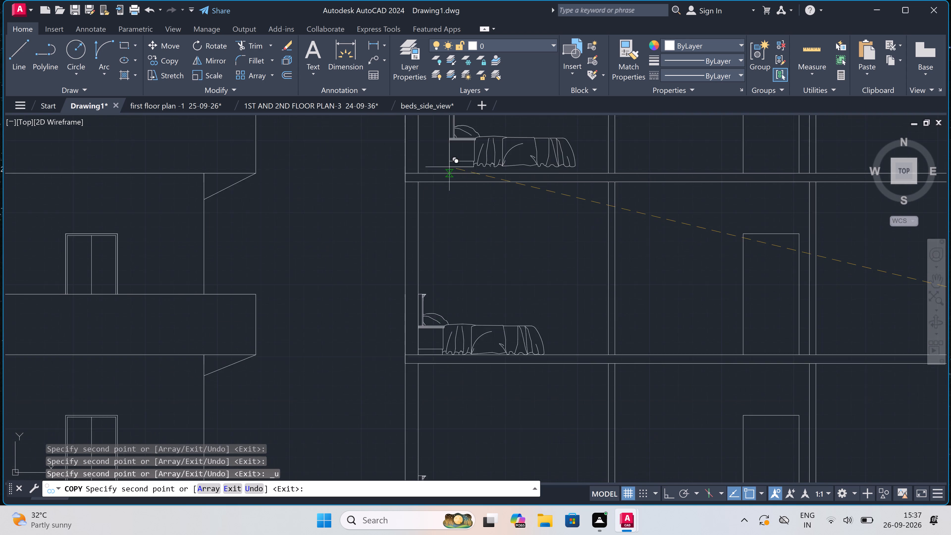
scroll(386, 181, "up", 1)
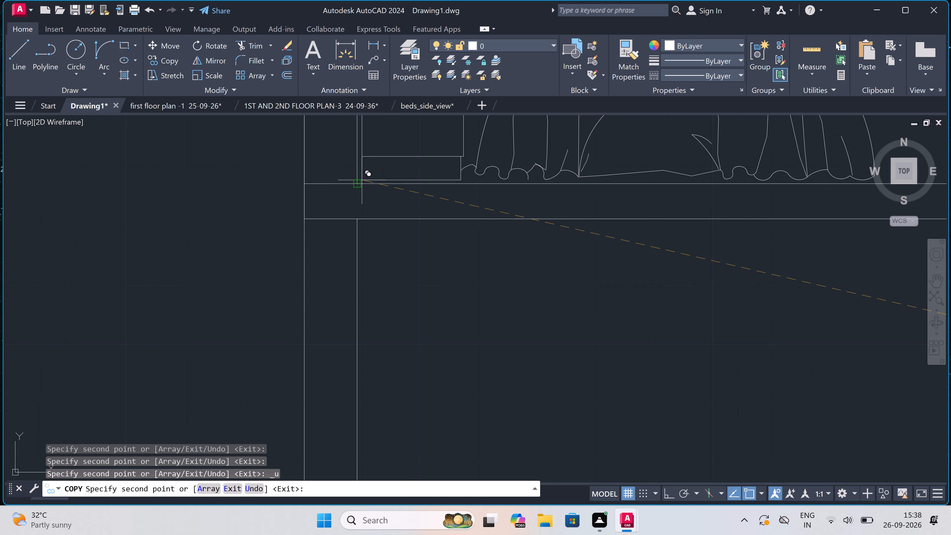
left_click(359, 180)
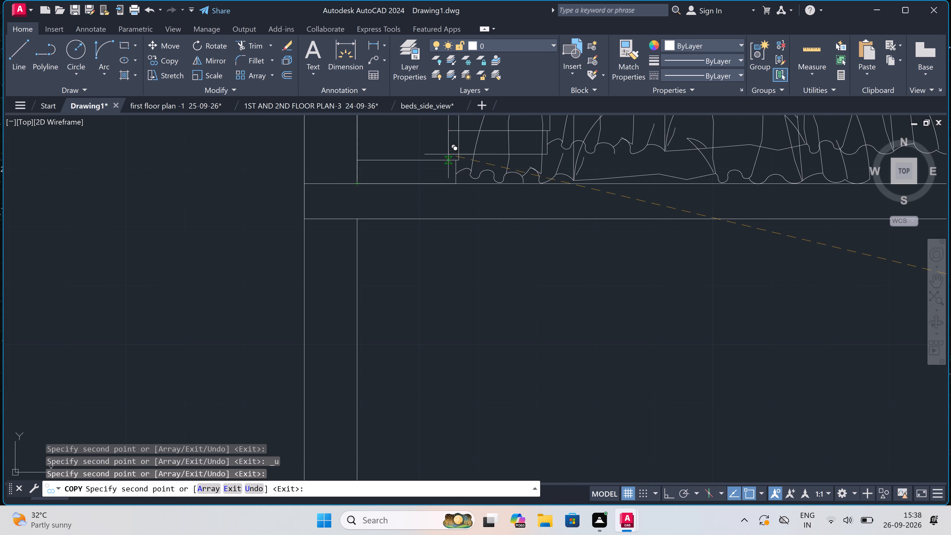
scroll(448, 154, "down", 7)
key("Escape")
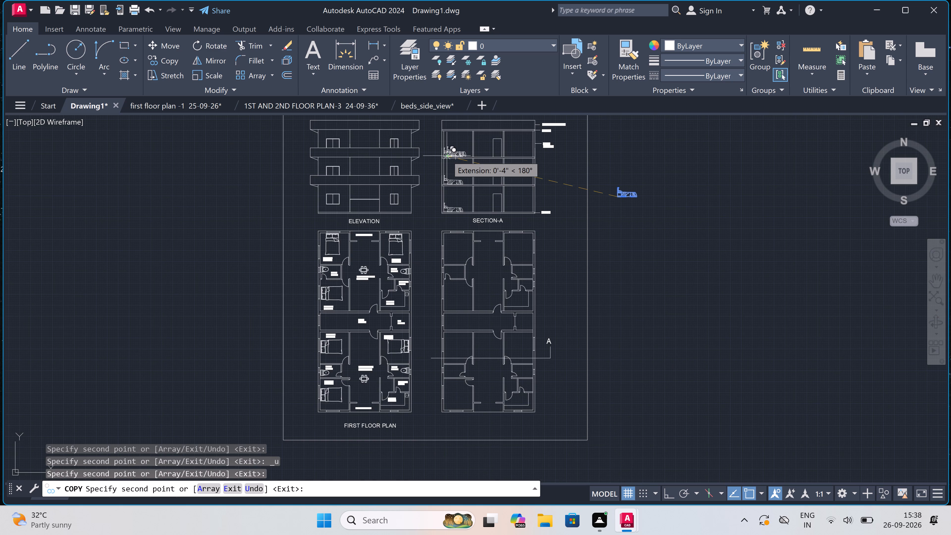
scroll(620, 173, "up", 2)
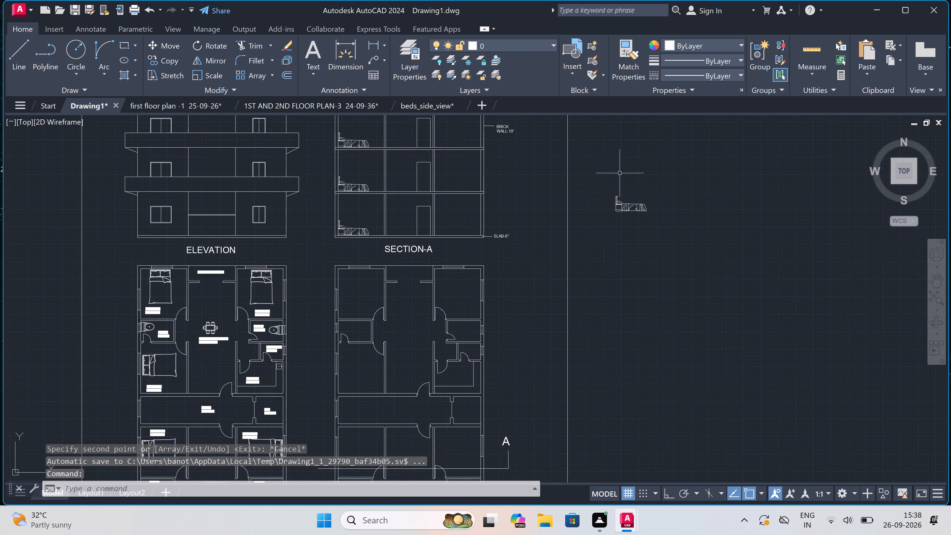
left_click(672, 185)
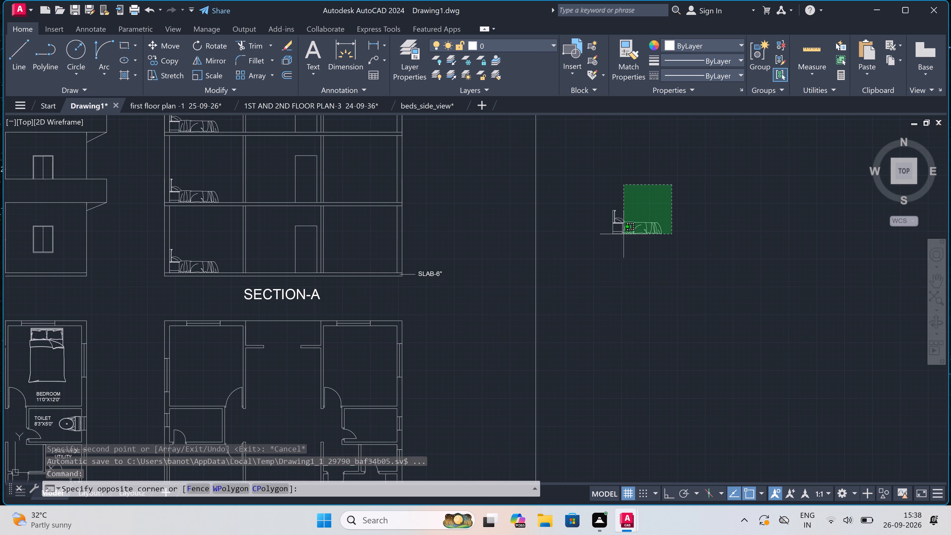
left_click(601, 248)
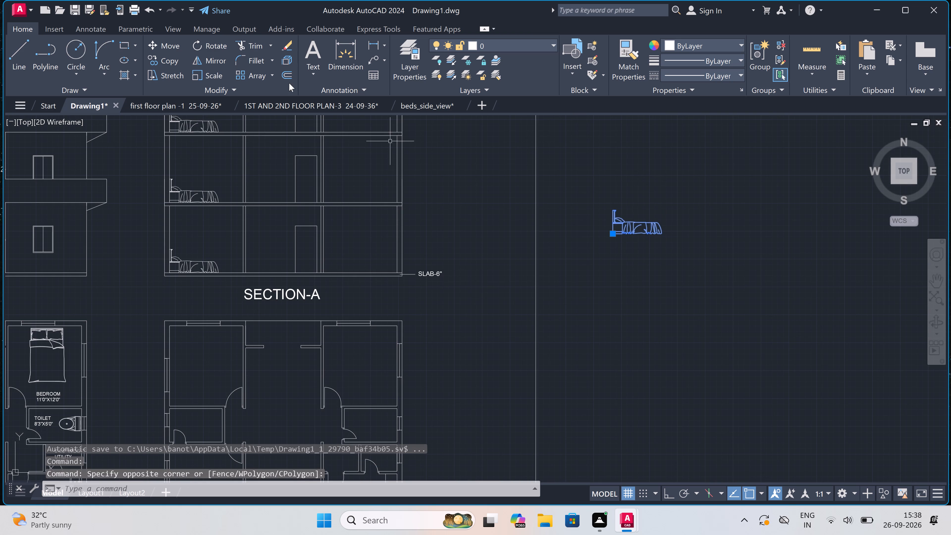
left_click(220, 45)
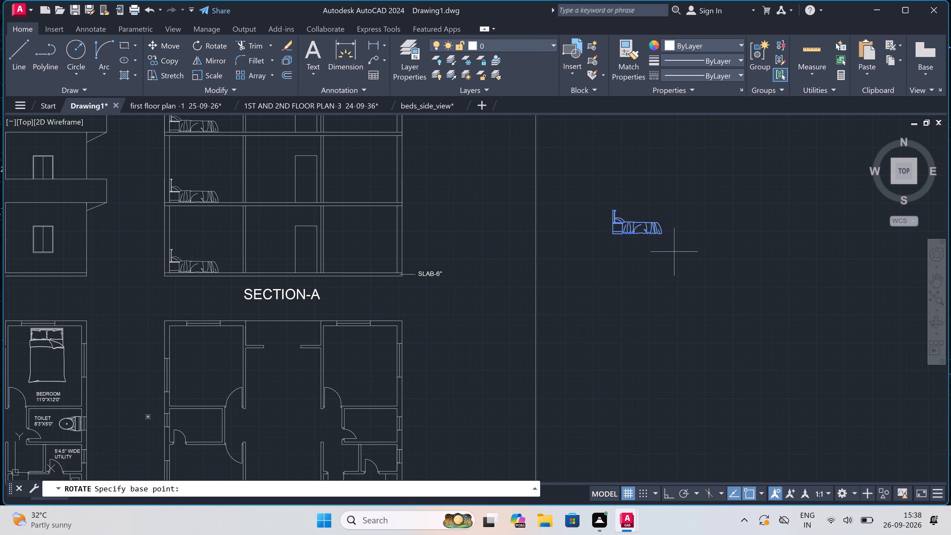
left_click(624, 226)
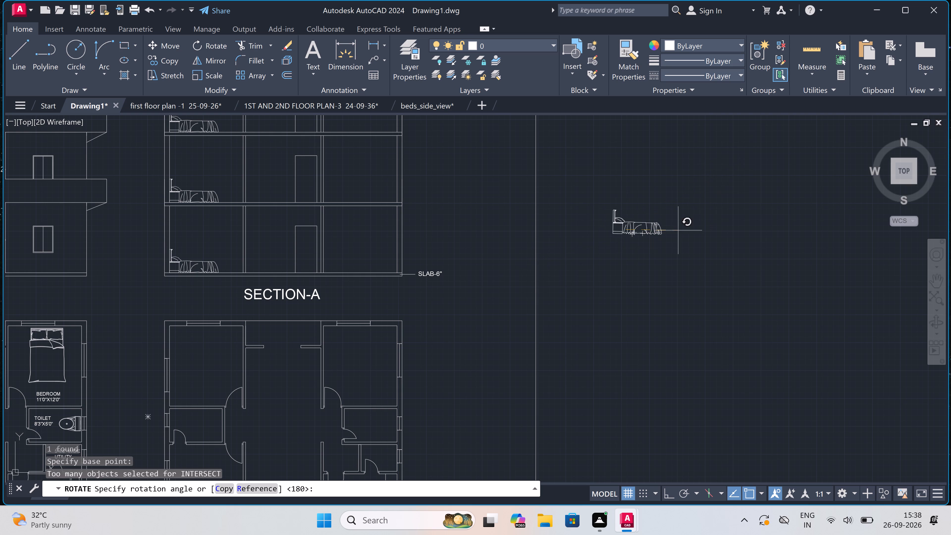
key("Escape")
Mirror the spare bed outside the sheet about a vertical line through its foot end, keeping the source object.
left_click_drag(681, 197, 678, 199)
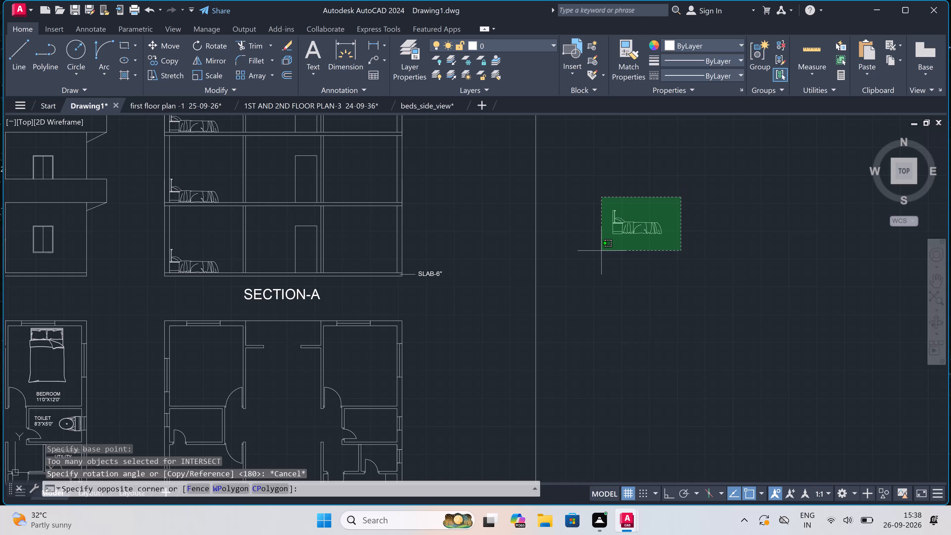
left_click(601, 251)
left_click(206, 63)
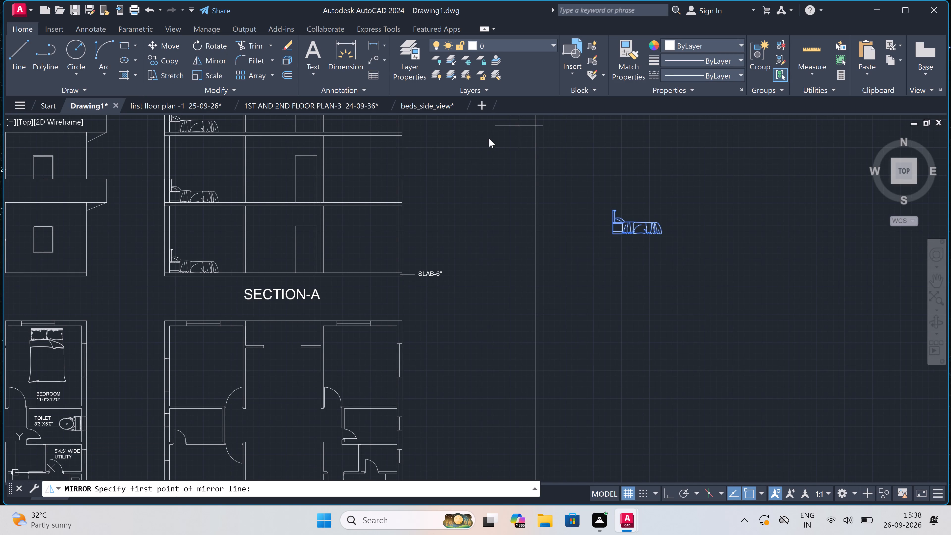
left_click(661, 234)
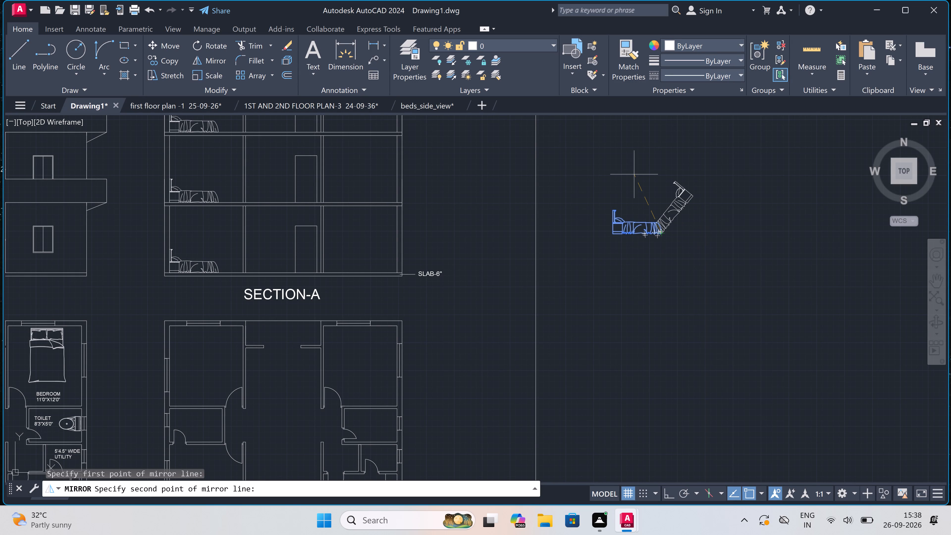
key("F8")
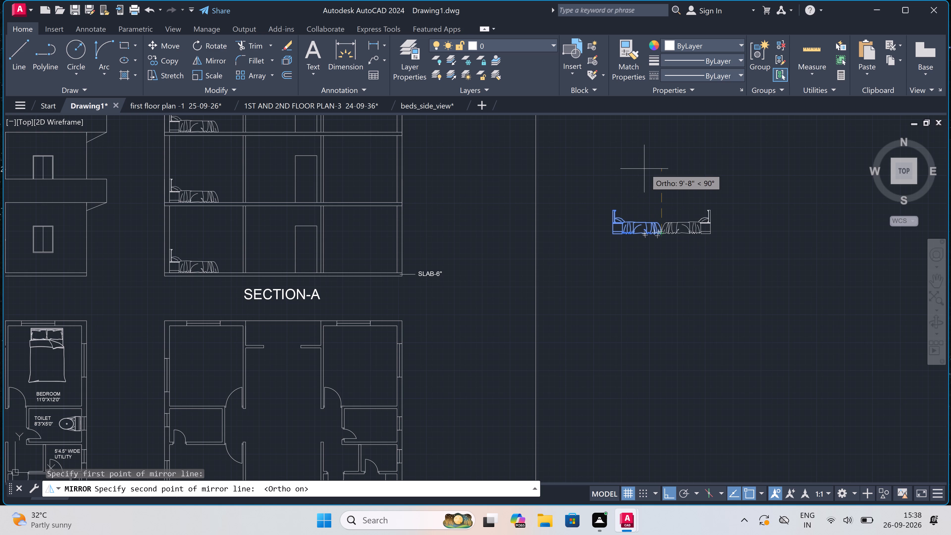
left_click(645, 168)
key("space")
Delete the original unmirrored bed outside the sheet, leaving its mirrored copy.
double_click(650, 191)
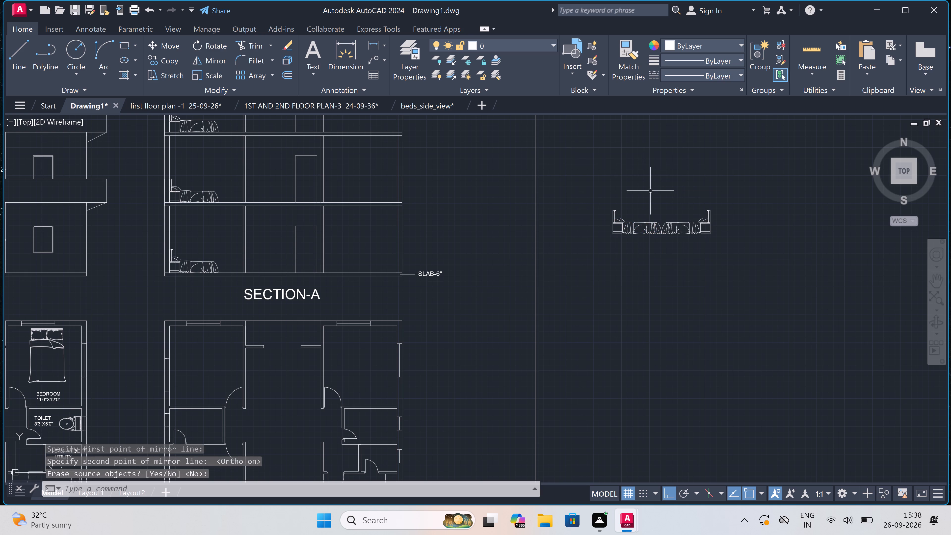
scroll(651, 227, "up", 3)
left_click(650, 223)
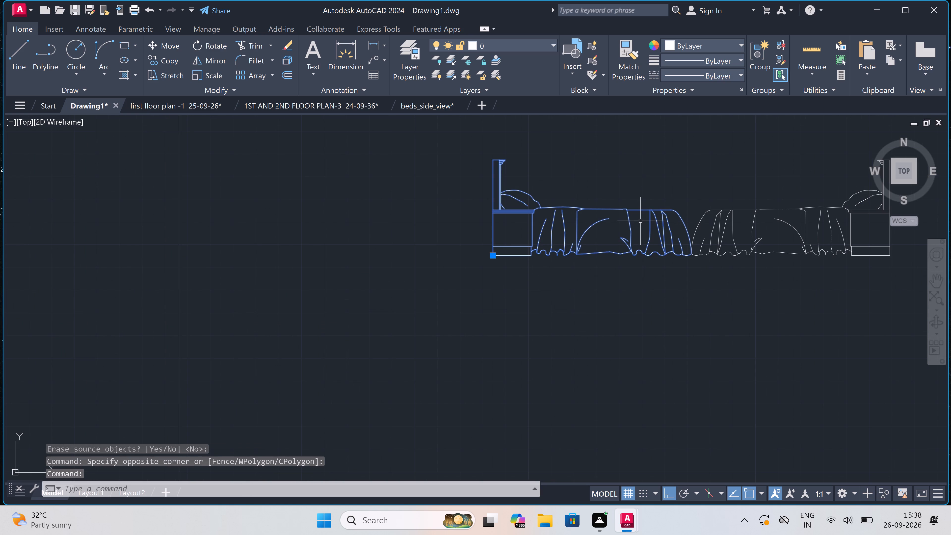
key("Delete")
Copy the mirrored bed by its cabinet's lower outer corner into Section-A's right-hand ground-storey room, where the outer wall meets the slab.
scroll(641, 219, "down", 2)
scroll(736, 214, "up", 1)
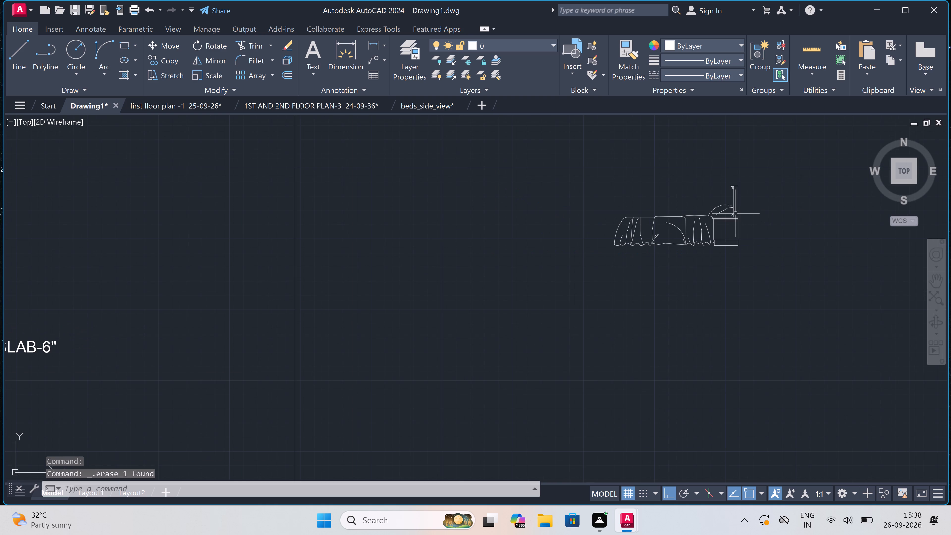
left_click(736, 213)
left_click(166, 60)
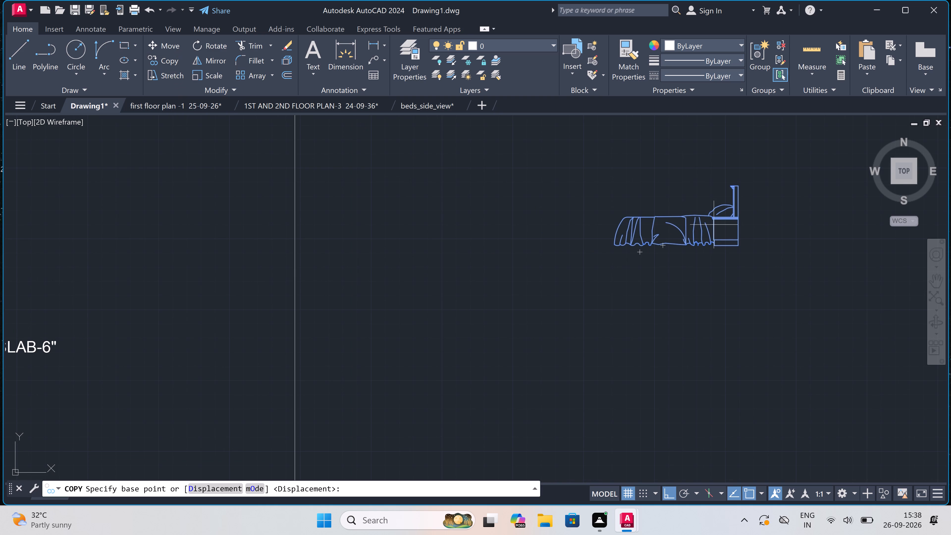
left_click(739, 244)
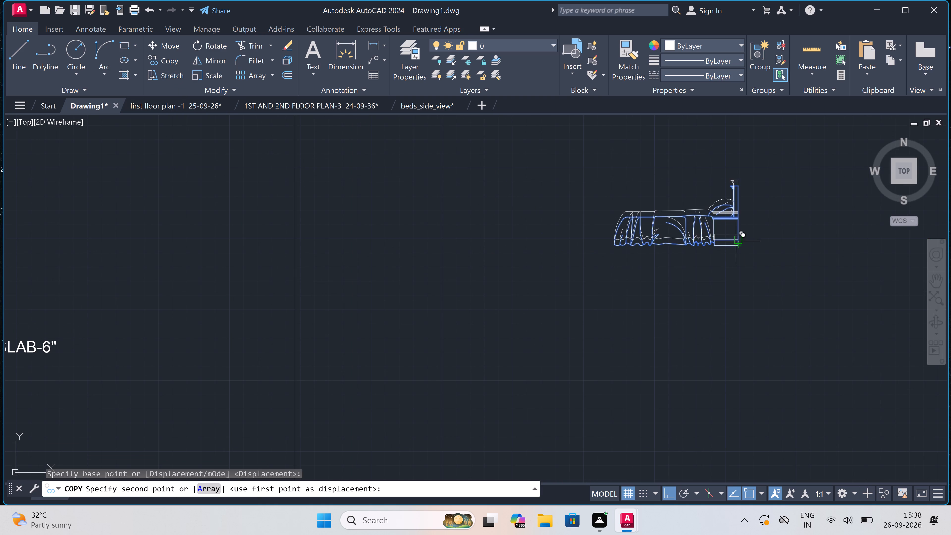
key("F8")
scroll(643, 217, "down", 2)
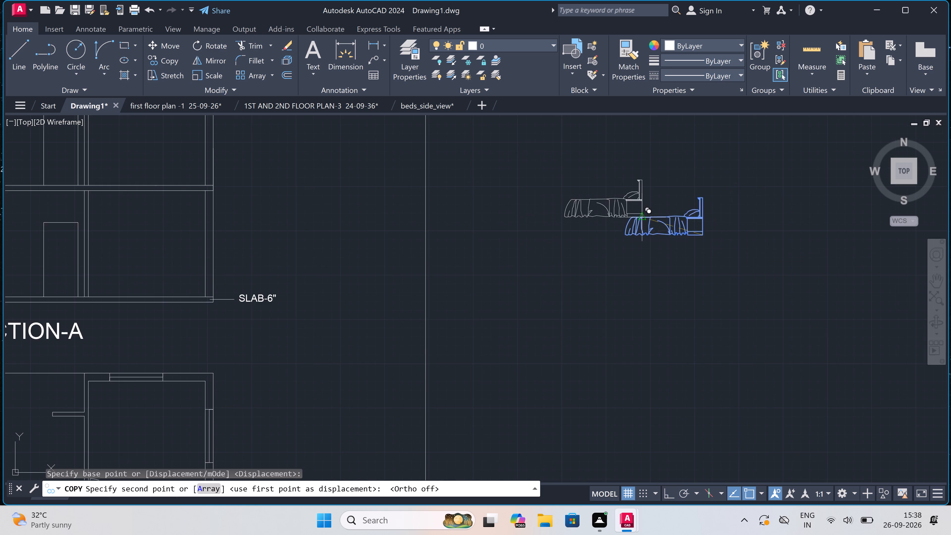
scroll(643, 217, "down", 2)
scroll(528, 236, "up", 3)
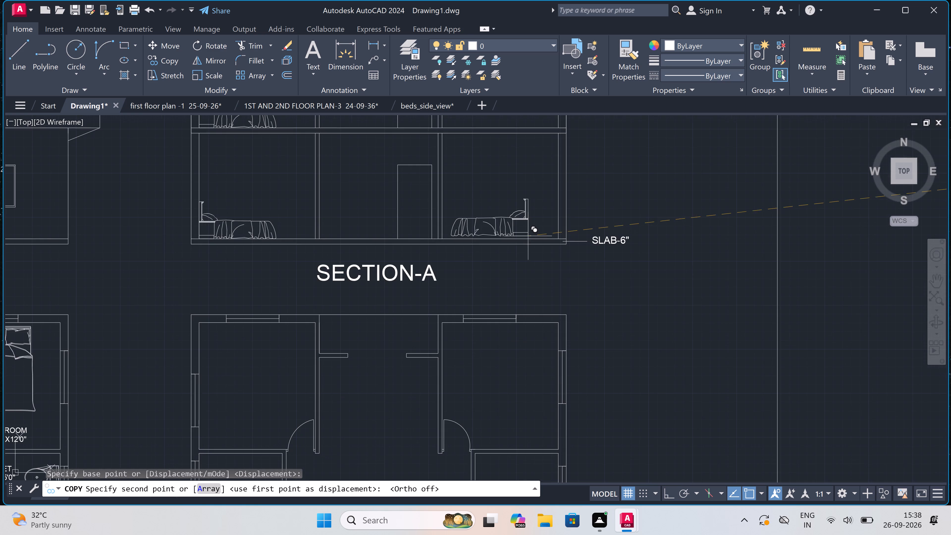
scroll(531, 234, "up", 1)
scroll(578, 238, "up", 2)
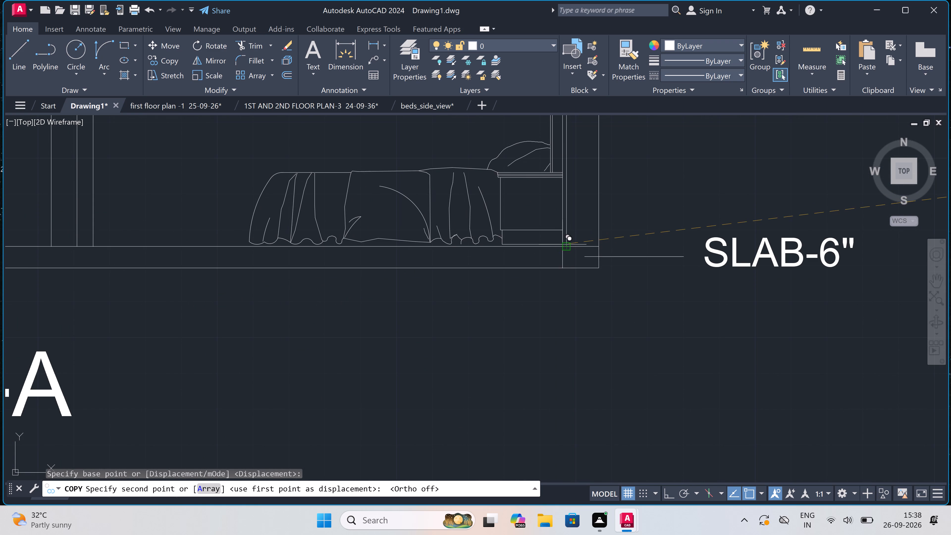
left_click(563, 244)
Place further mirrored bed copies in Section-A's right-hand middle- and top-storey rooms, at the corners between outer wall and floor slab.
scroll(565, 242, "down", 4)
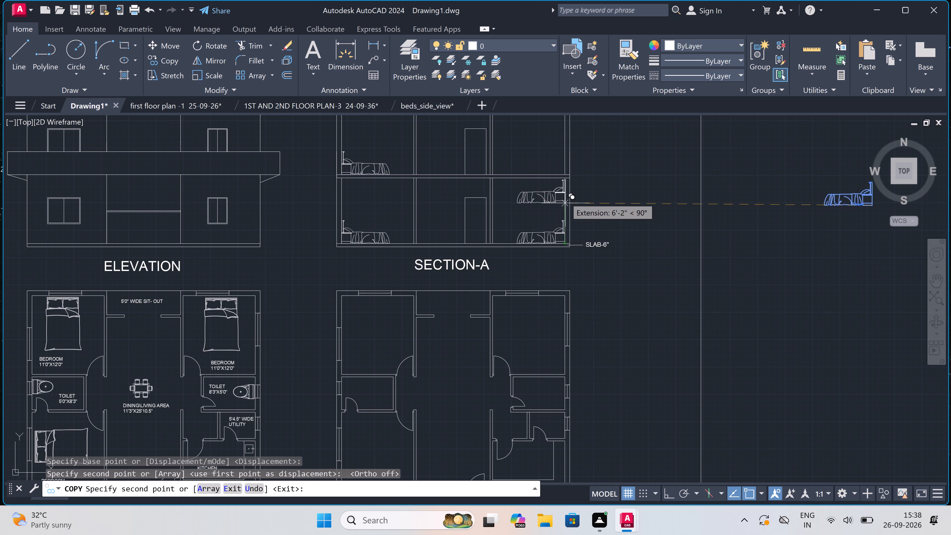
scroll(565, 156, "up", 3)
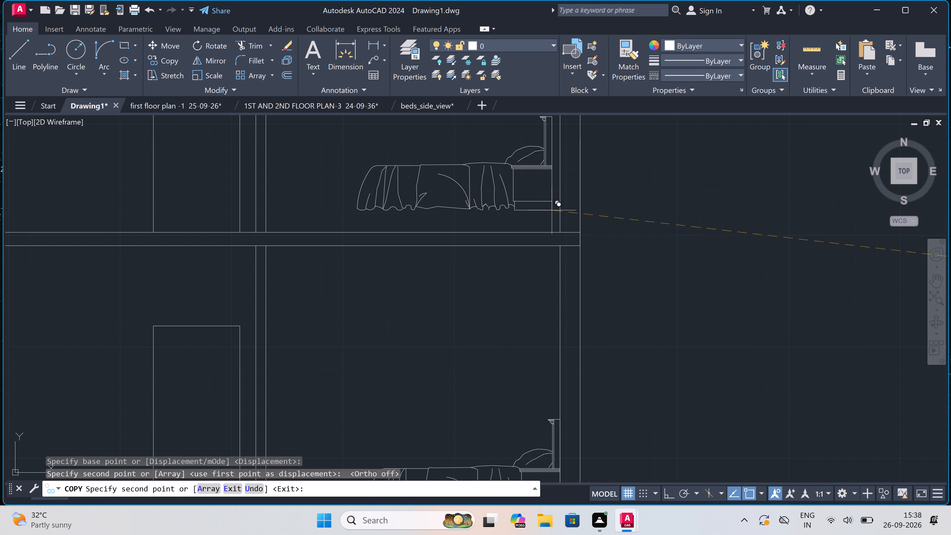
left_click(559, 228)
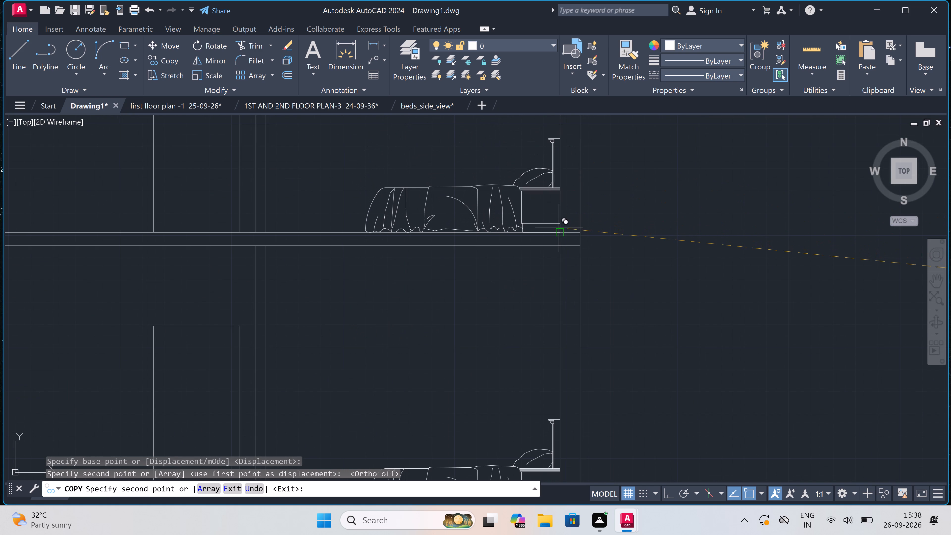
scroll(538, 262, "down", 7)
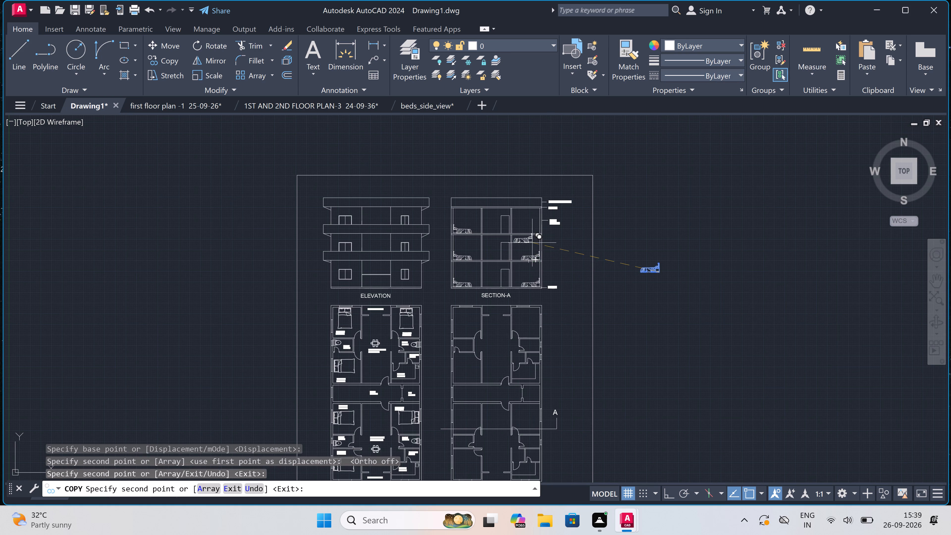
scroll(530, 232, "up", 4)
scroll(551, 216, "up", 1)
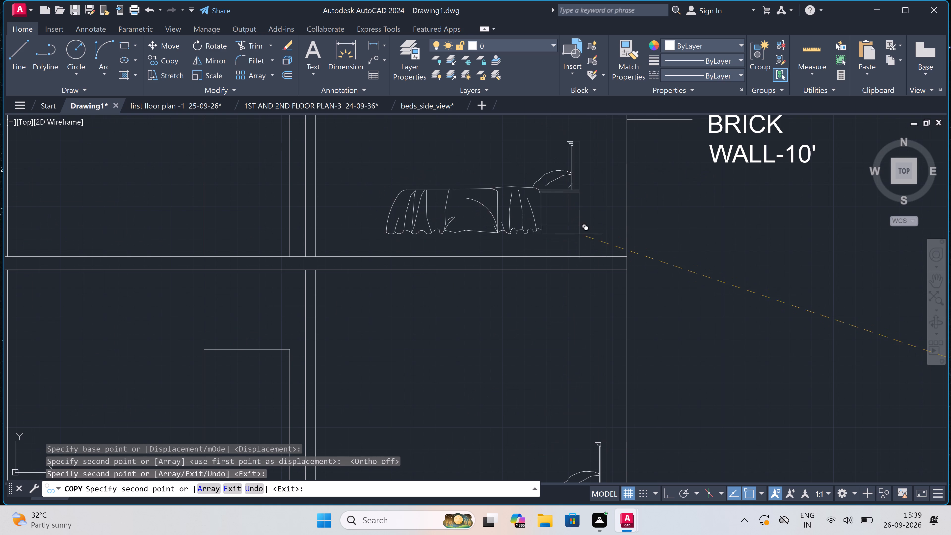
left_click(606, 257)
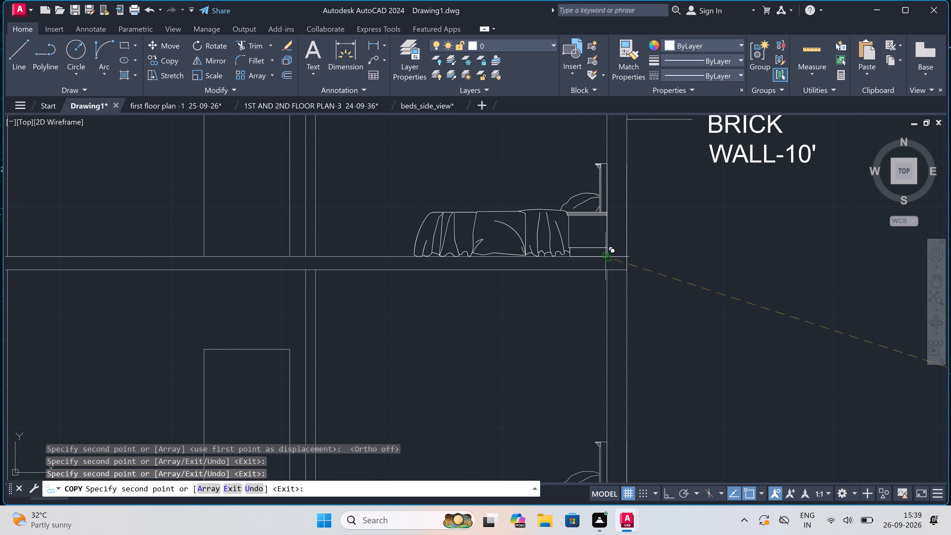
key("Escape")
Delete the leftover mirrored bed outside the sheet.
scroll(588, 223, "down", 2)
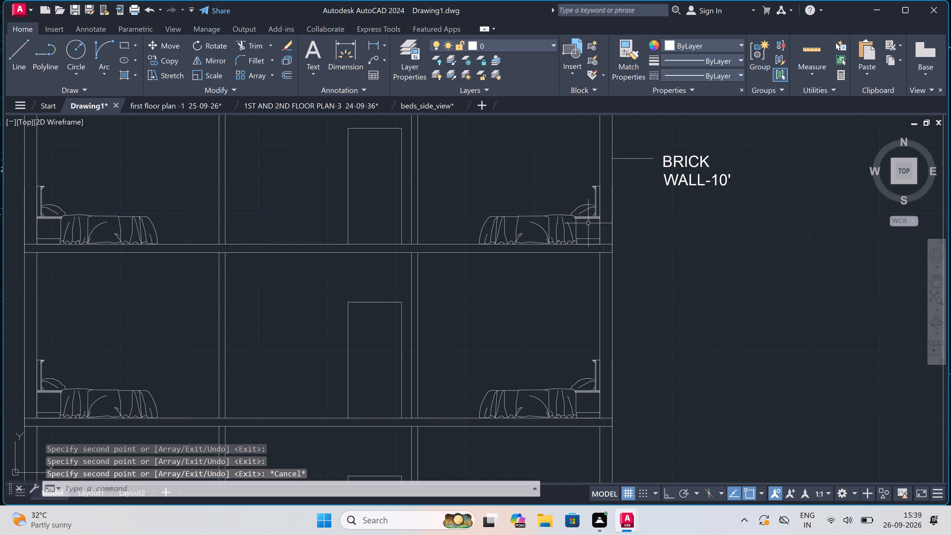
scroll(588, 223, "down", 2)
scroll(779, 263, "up", 1)
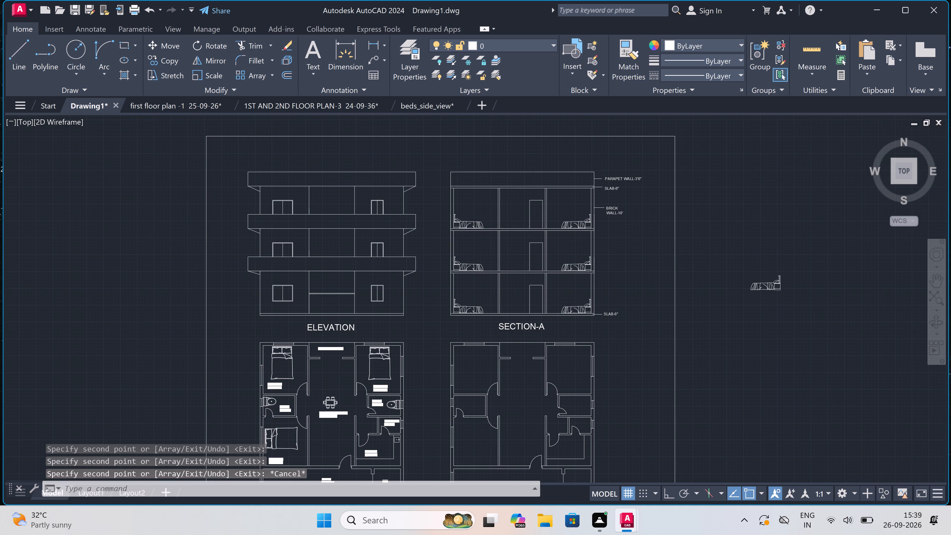
left_click(799, 265)
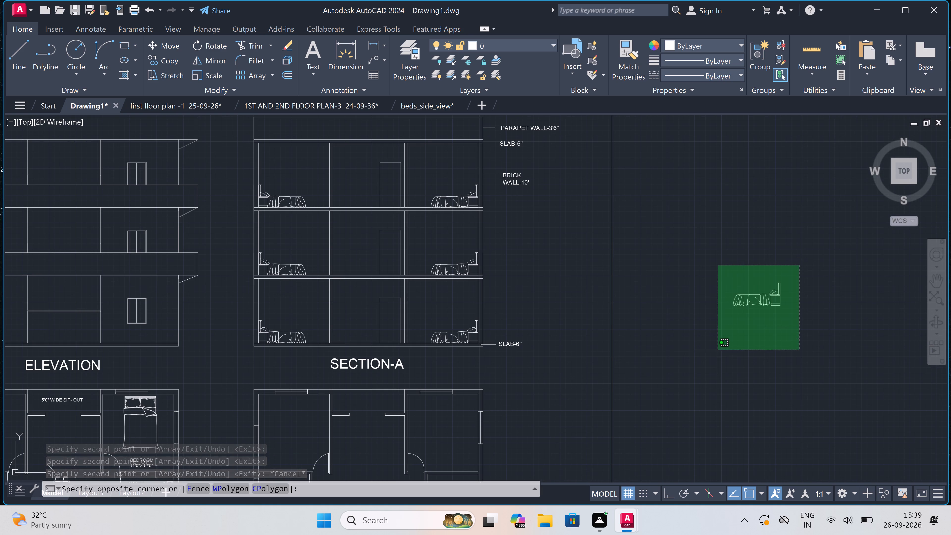
left_click(718, 350)
key("Delete")
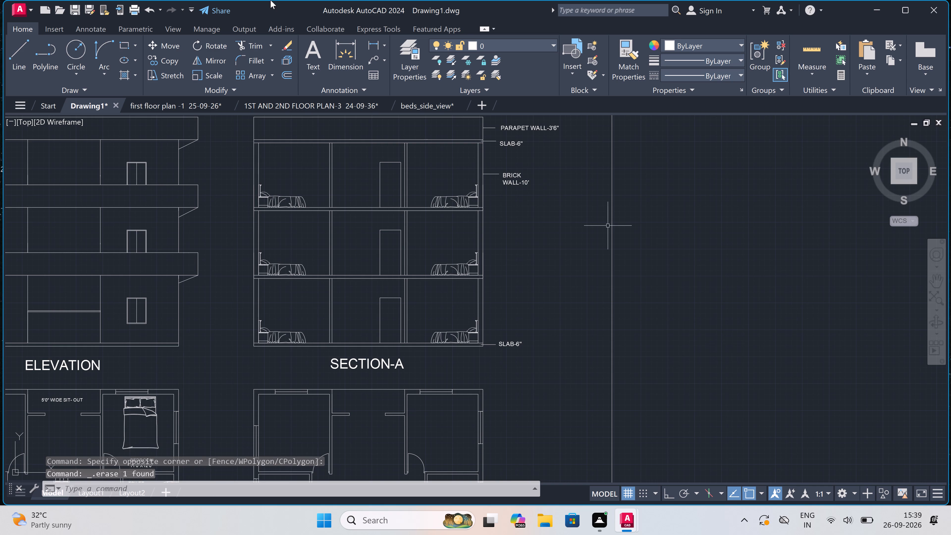
Open the recent drawing sofas (1).dwg.
left_click(23, 9)
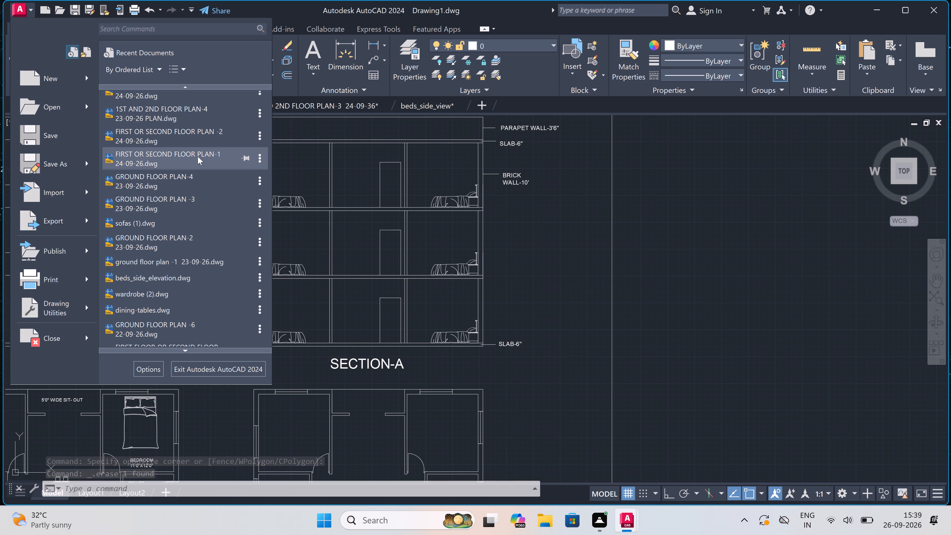
double_click(205, 221)
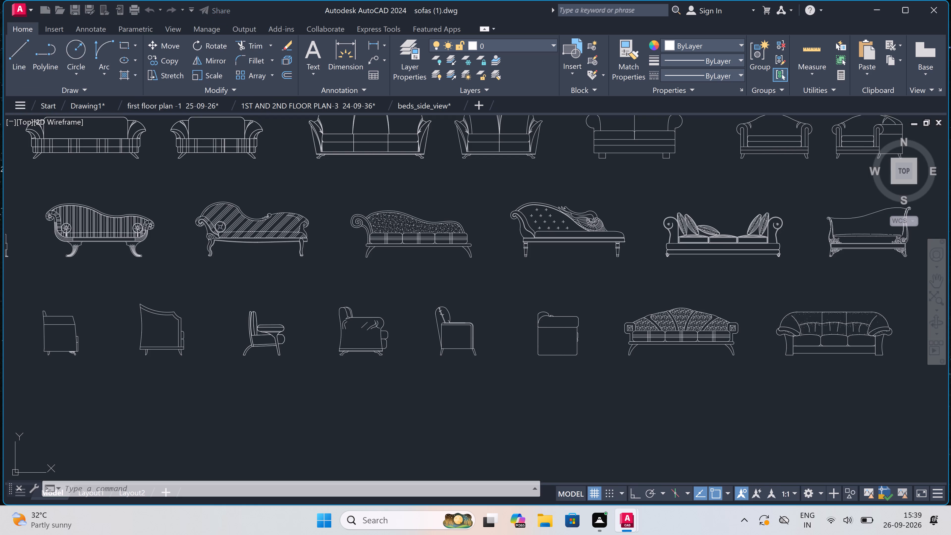
Copy the side view of the rounded, cushioned sofa from sofas (1).dwg and paste it into Drawing1 beside the sheet.
scroll(490, 337, "down", 1)
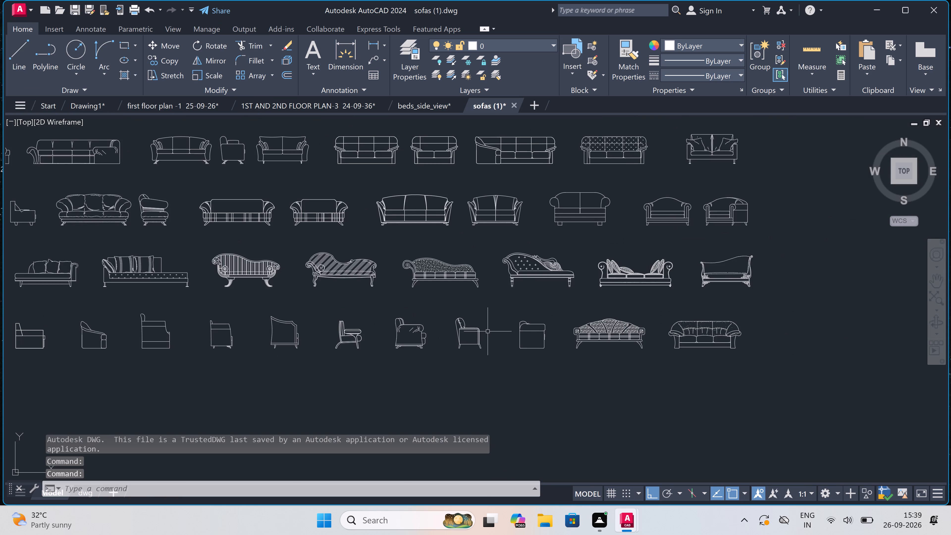
scroll(479, 330, "down", 1)
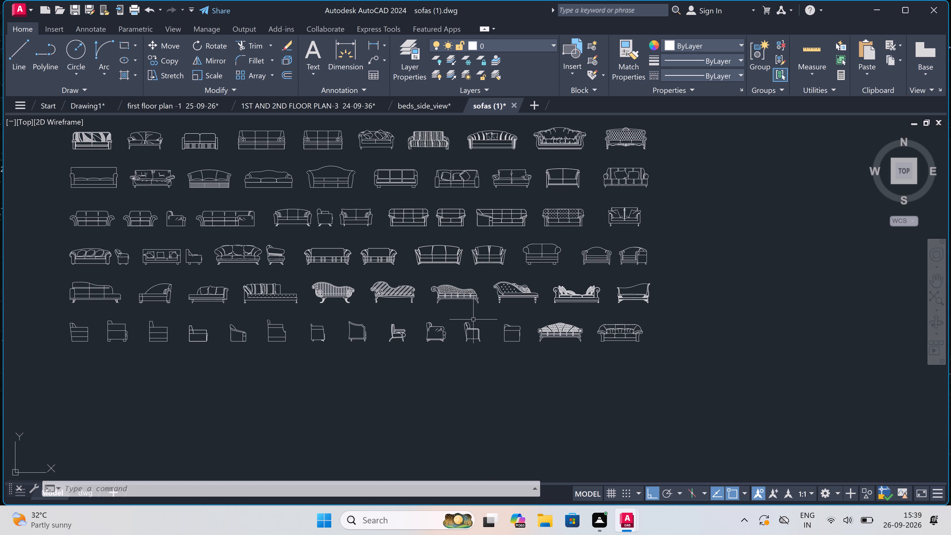
scroll(261, 230, "up", 3)
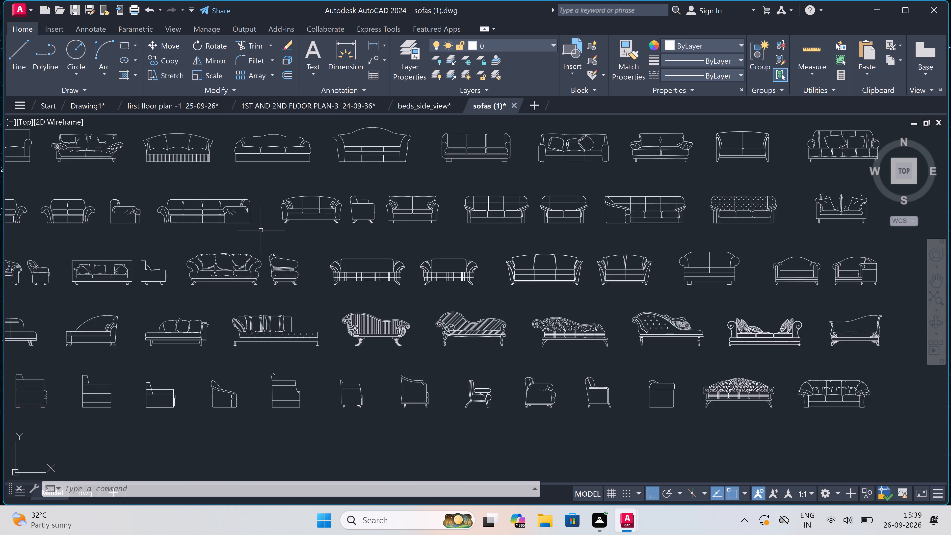
left_click(364, 250)
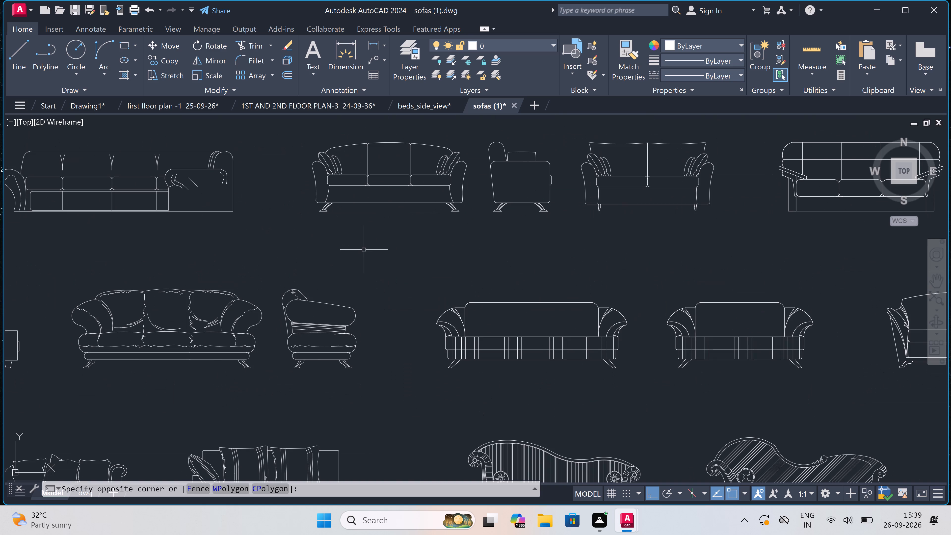
left_click(285, 388)
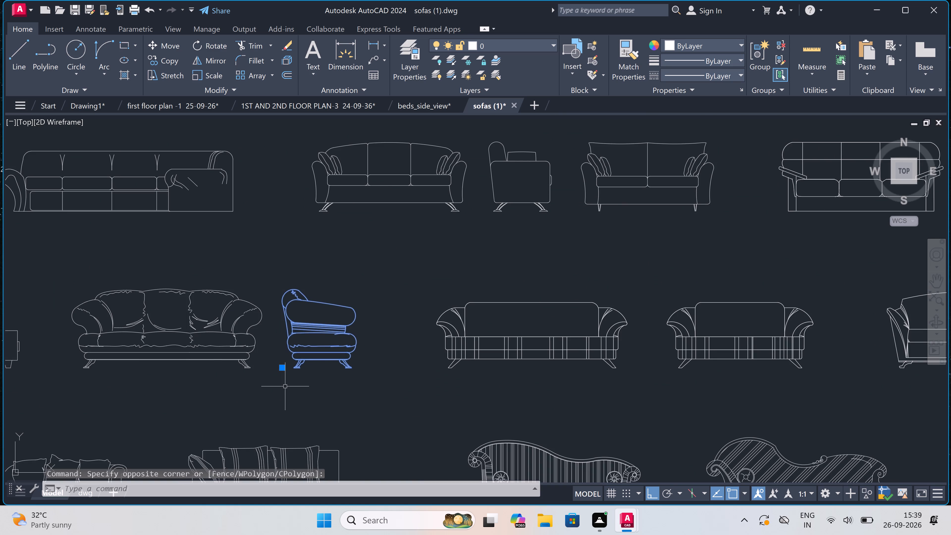
key("ctrl+c")
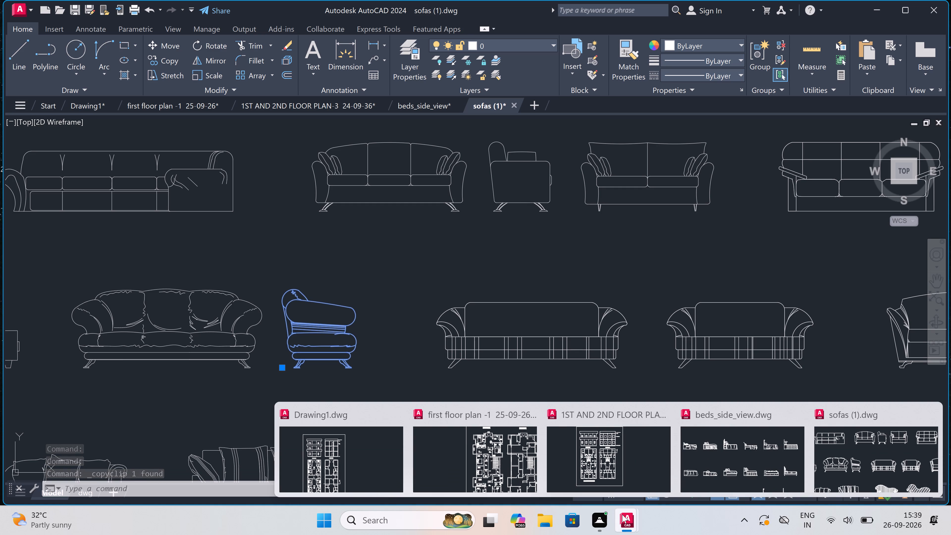
left_click(356, 468)
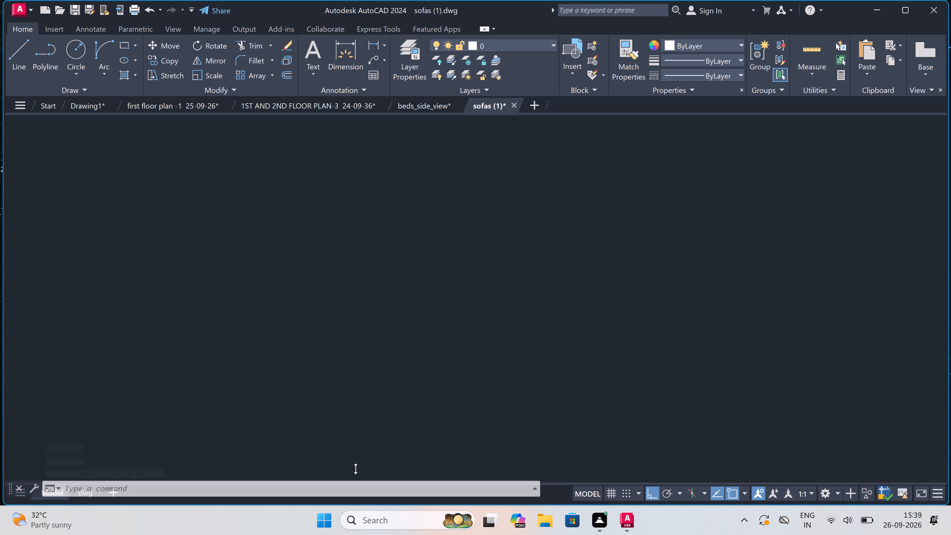
key("ctrl+v")
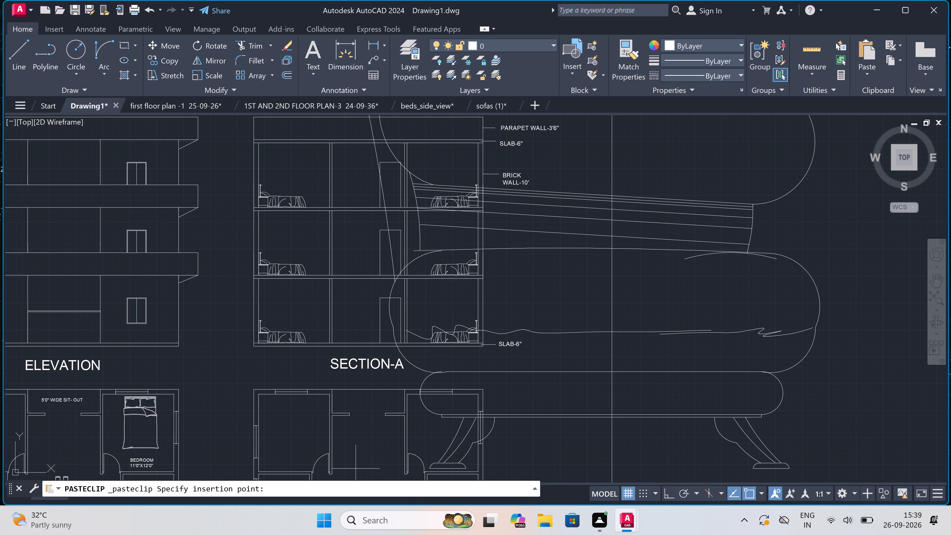
scroll(388, 317, "down", 4)
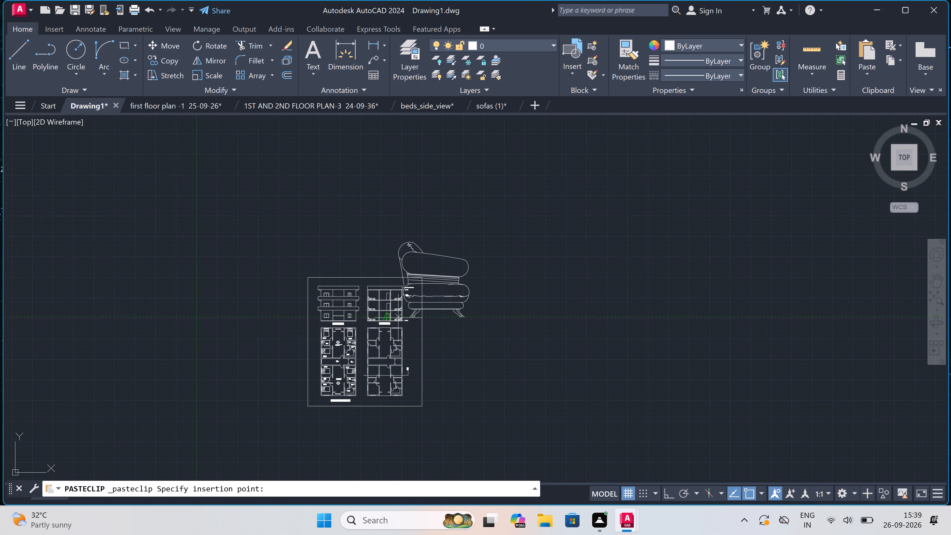
left_click(495, 360)
Scale the pasted side-view sofa beside the sheet down to about one-seventh of its size, using a base point within the sofa.
left_click_drag(649, 264, 641, 270)
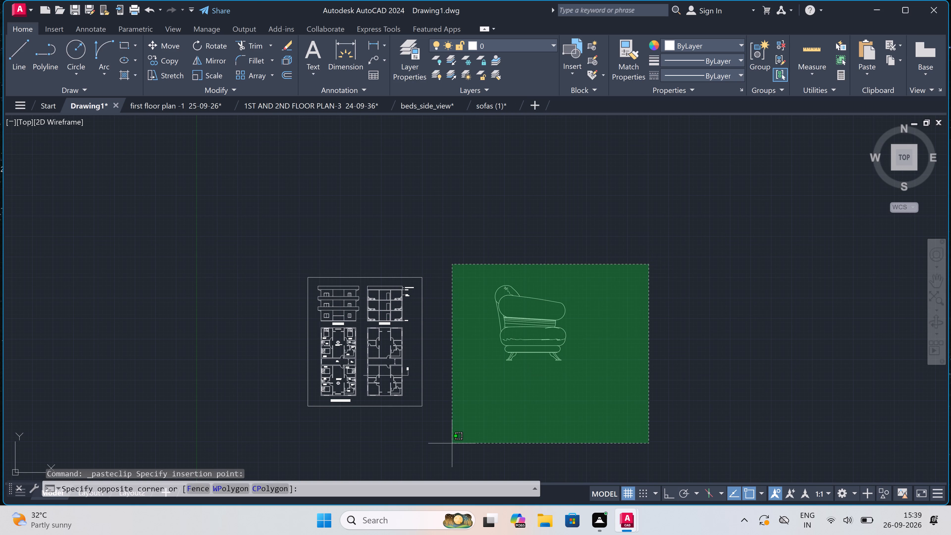
left_click(454, 440)
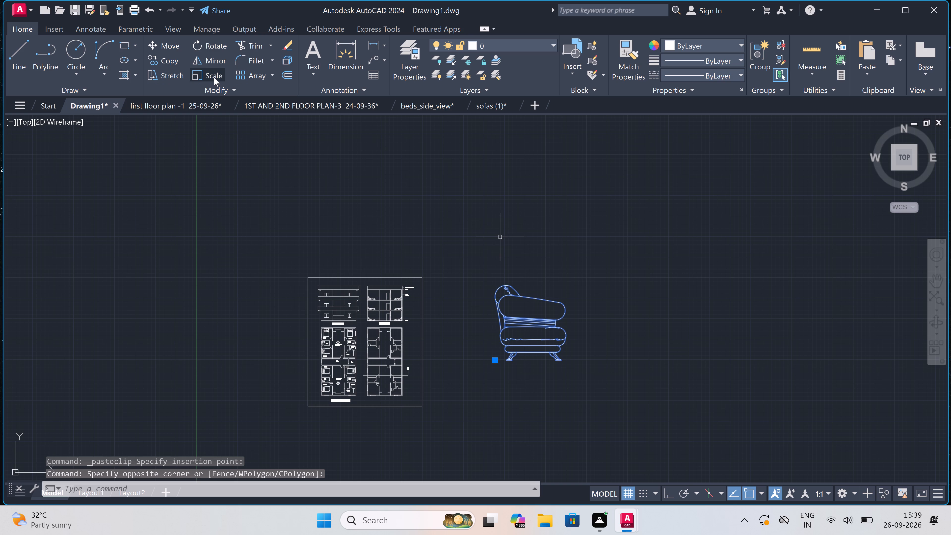
left_click(214, 76)
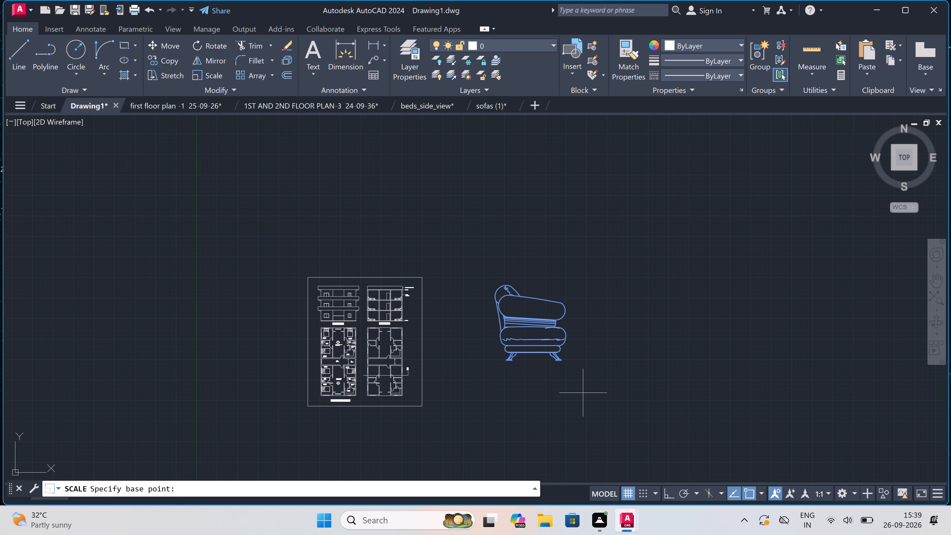
left_click(549, 332)
scroll(545, 326, "up", 3)
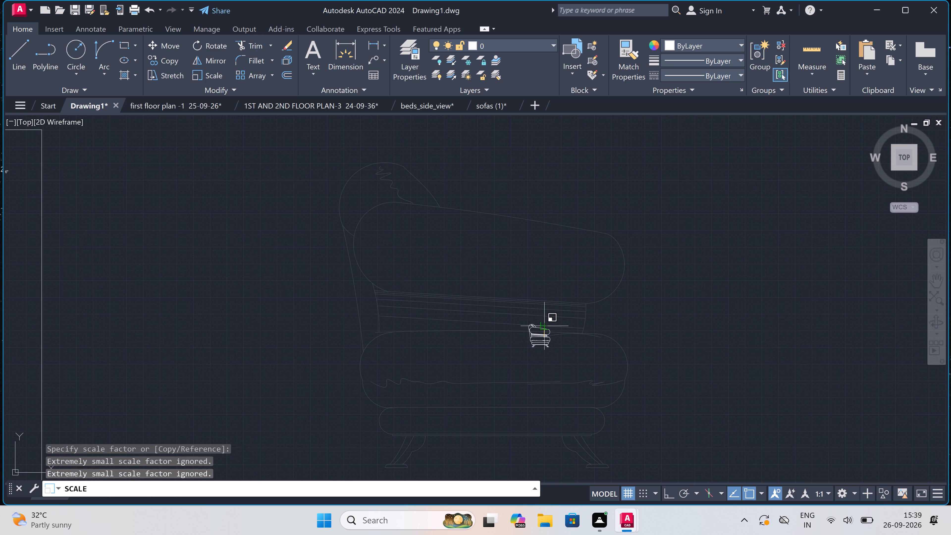
left_click(546, 321)
Move the reduced sofa inside the sheet border, beside the upper-right rooms of the unfurnished plan below Section-A.
left_click_drag(607, 249, 605, 252)
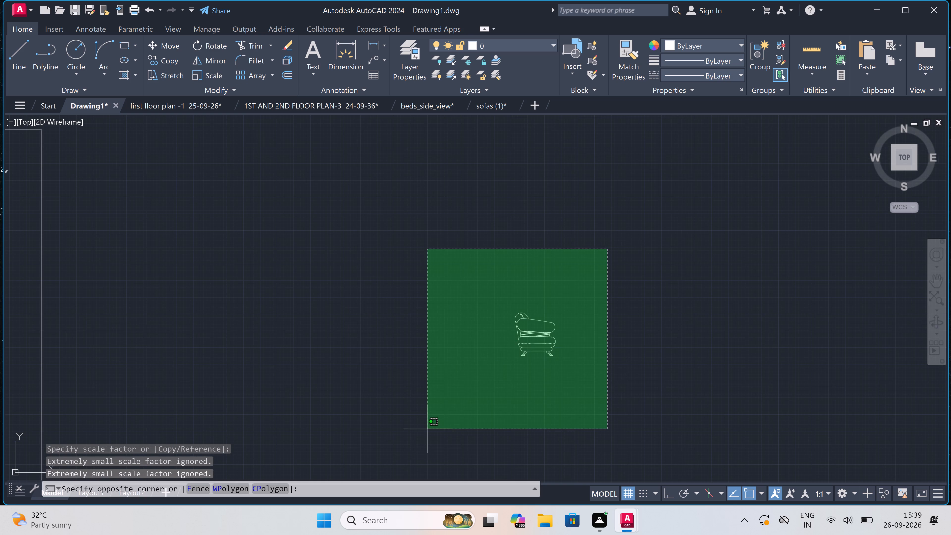
left_click(427, 428)
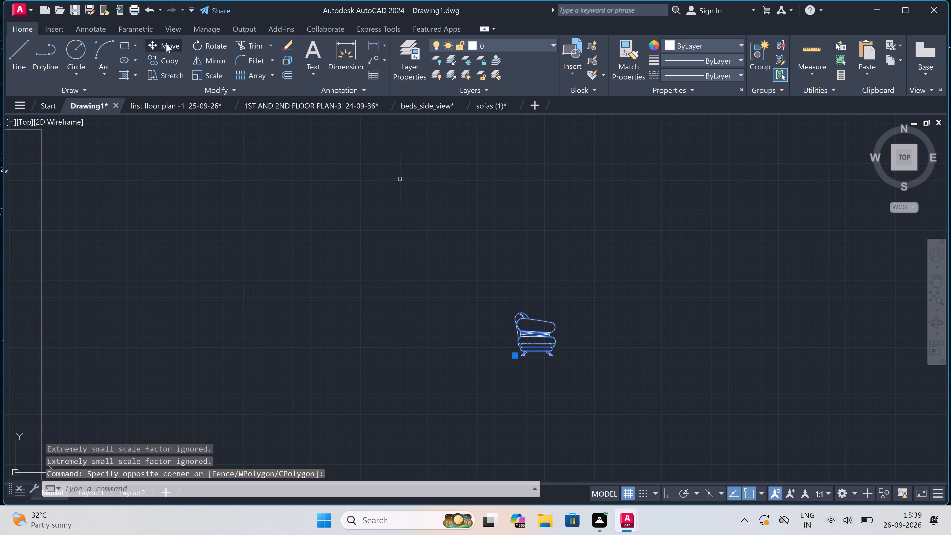
left_click(166, 44)
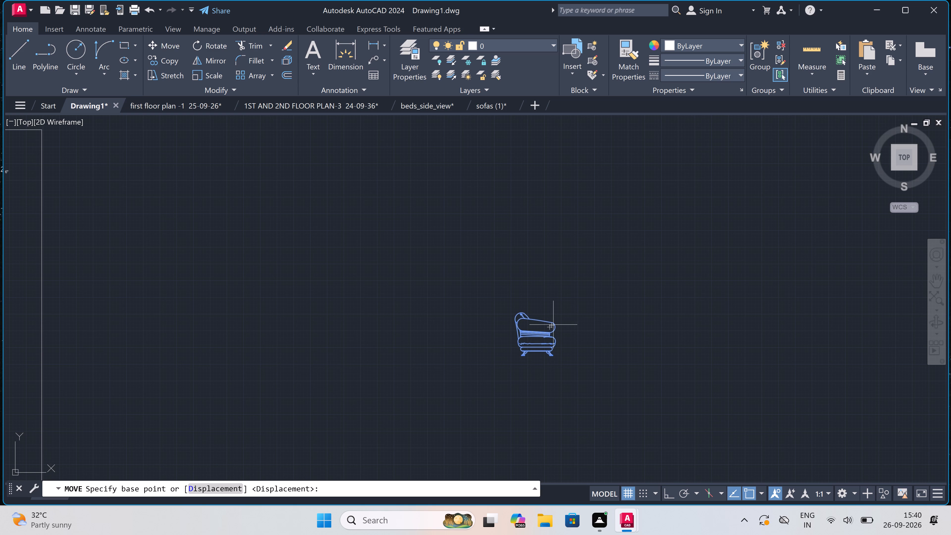
left_click(542, 326)
scroll(542, 270, "down", 4)
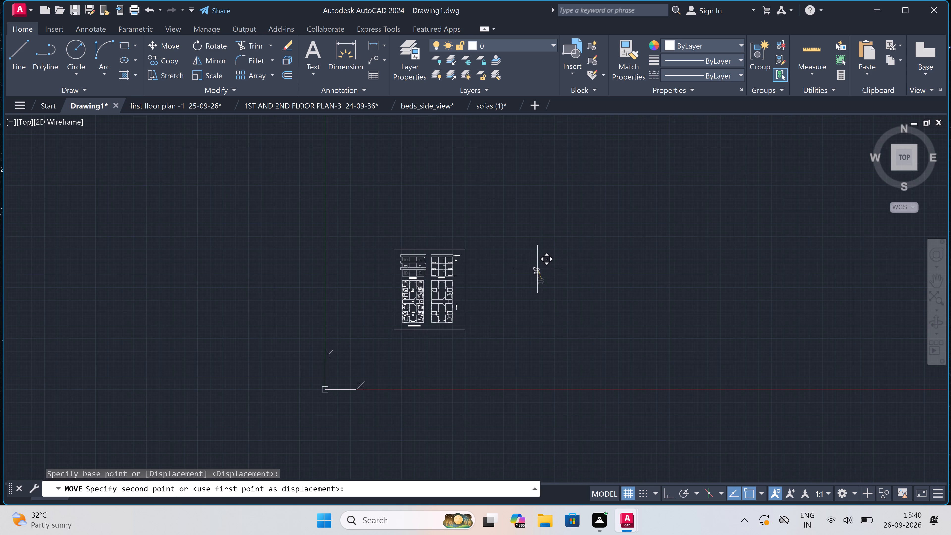
scroll(445, 262, "up", 3)
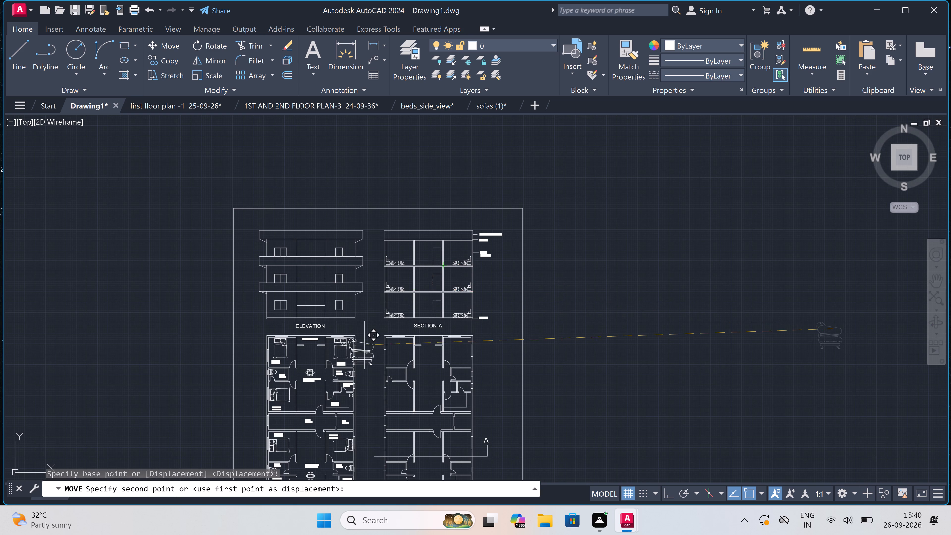
scroll(370, 365, "up", 3)
scroll(547, 348, "down", 4)
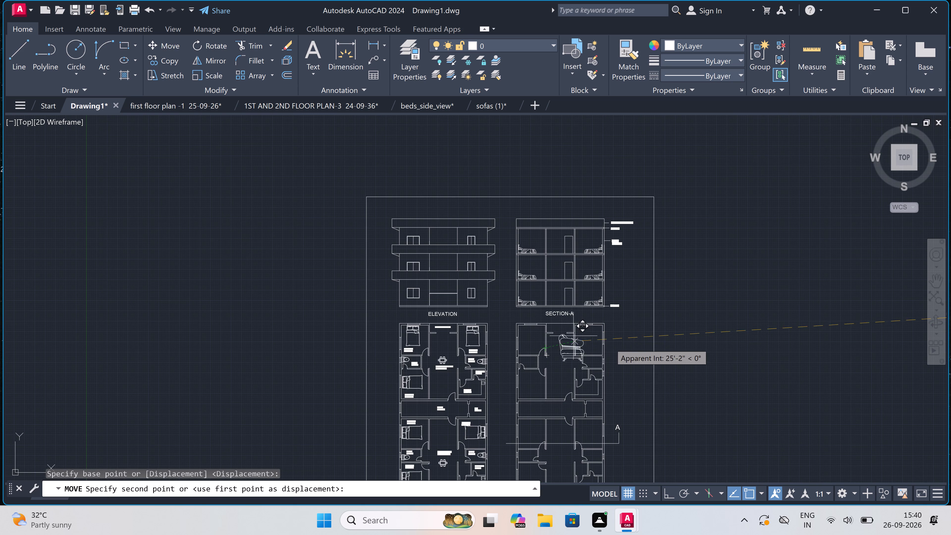
scroll(621, 345, "up", 1)
left_click(639, 324)
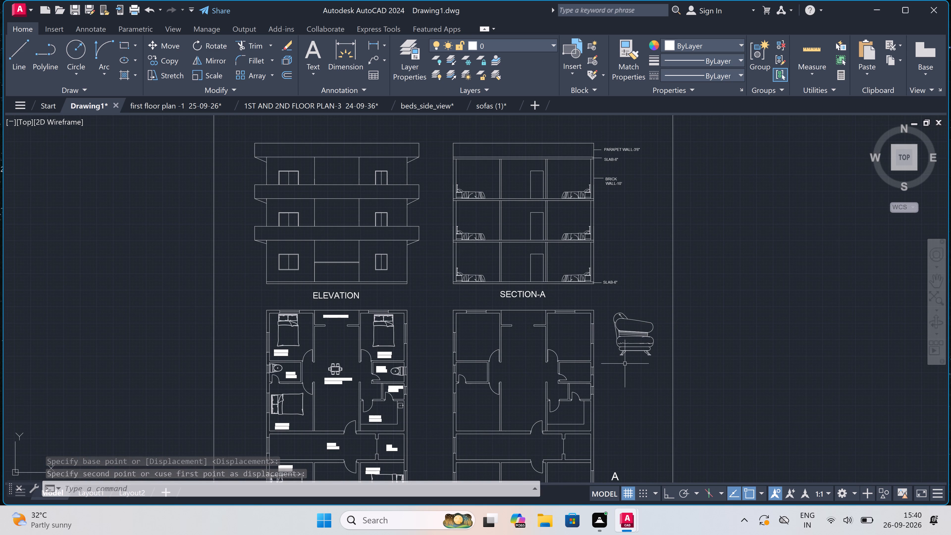
Scale the sofa beside the unfurnished plan down again, to about one-fifth of its size, to suit the Section-A furniture.
scroll(655, 327, "up", 2)
left_click(657, 290)
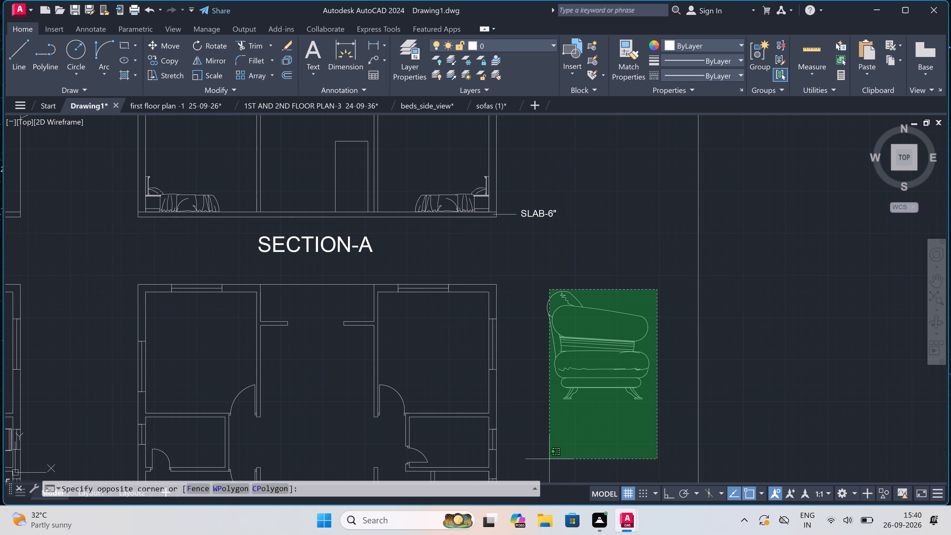
left_click(546, 451)
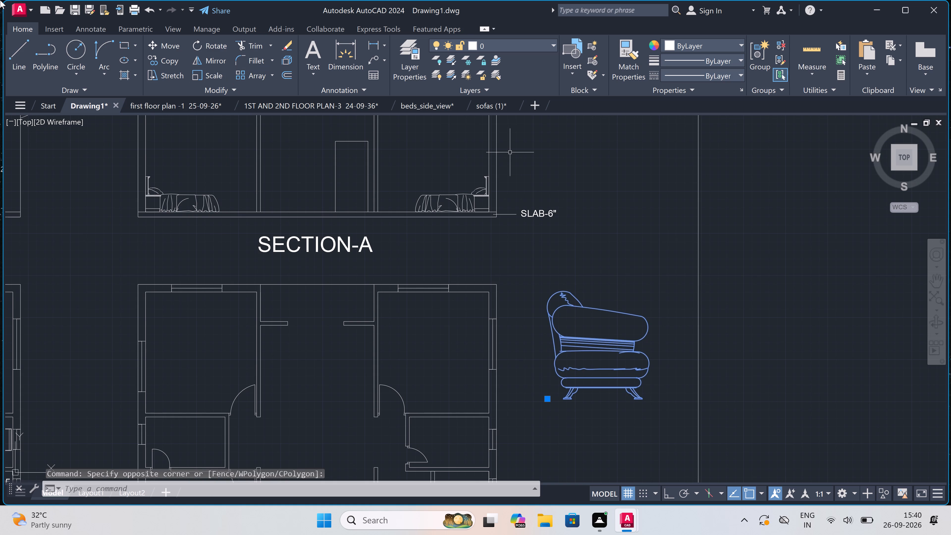
double_click(0, 0)
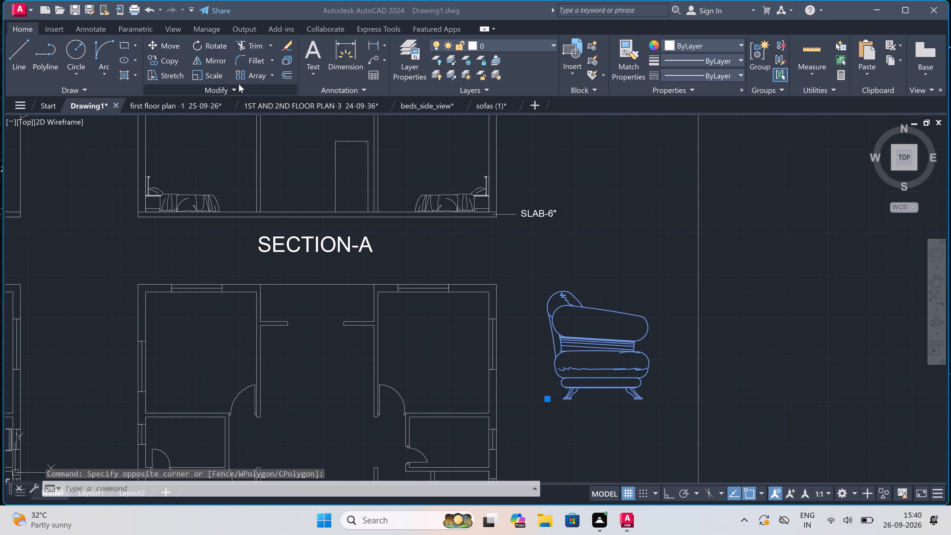
left_click(209, 73)
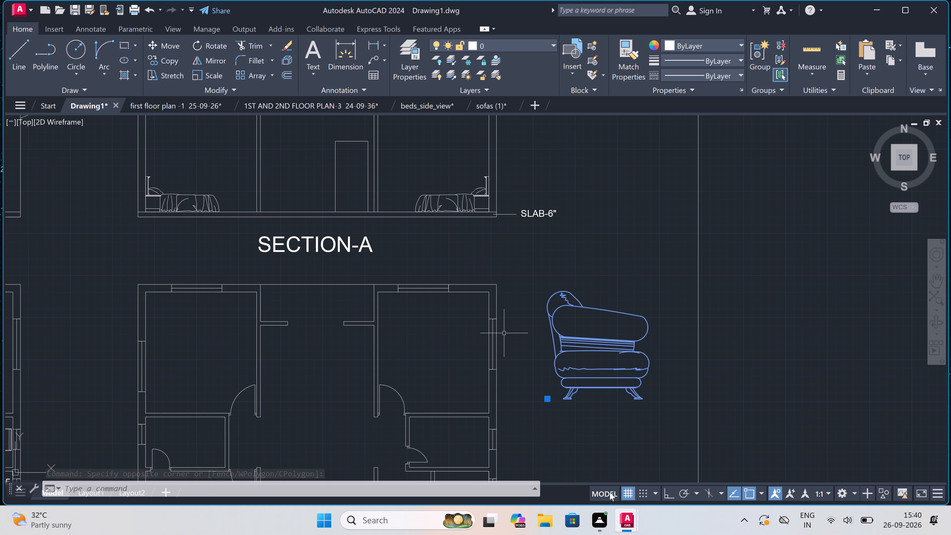
left_click(601, 352)
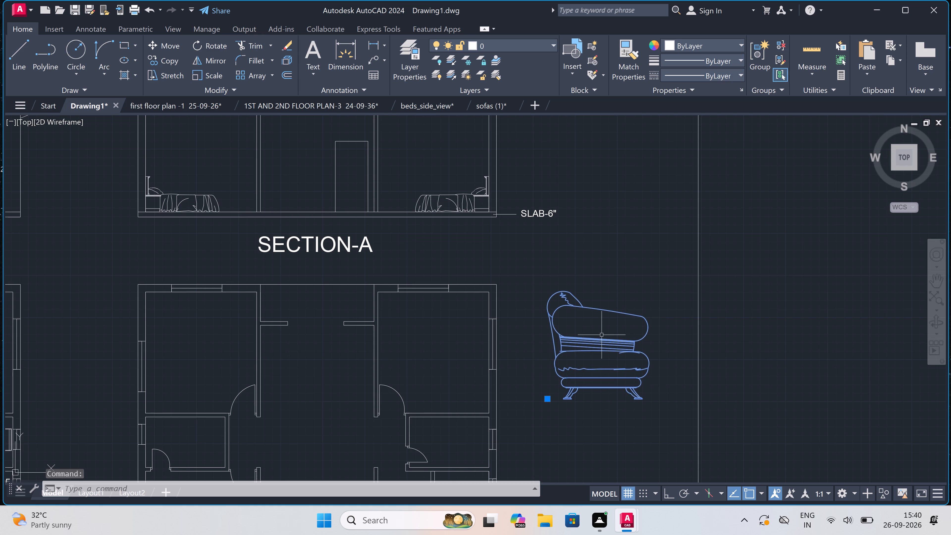
scroll(602, 335, "up", 1)
left_click(211, 73)
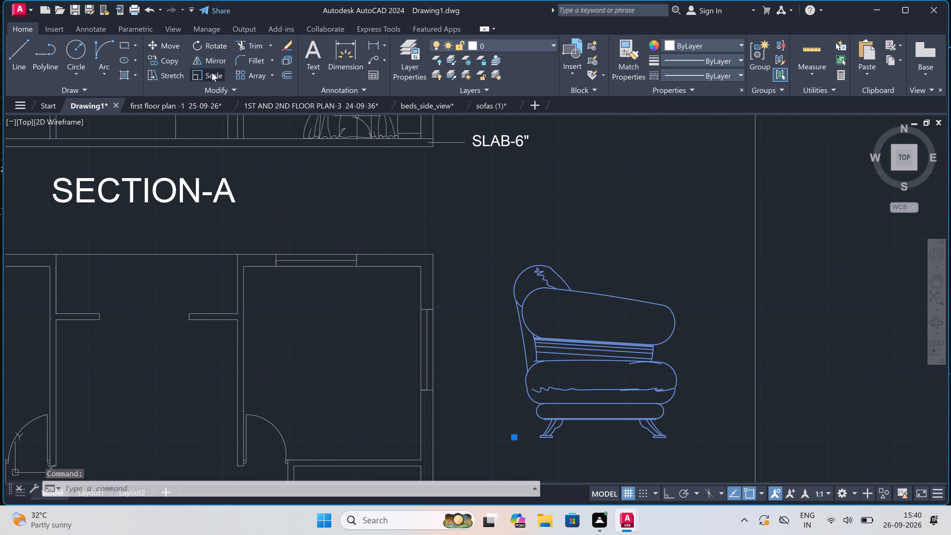
left_click_drag(569, 362, 570, 359)
scroll(573, 339, "up", 1)
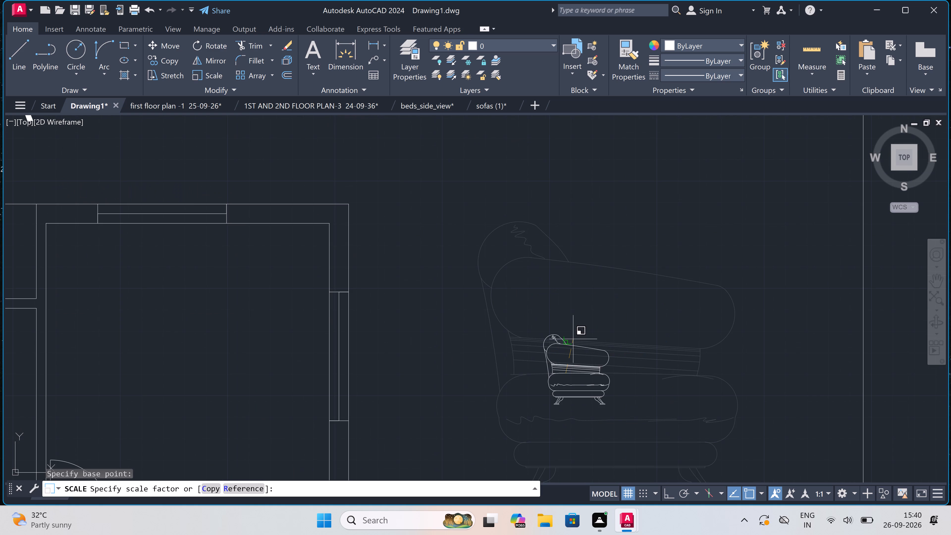
scroll(573, 339, "down", 1)
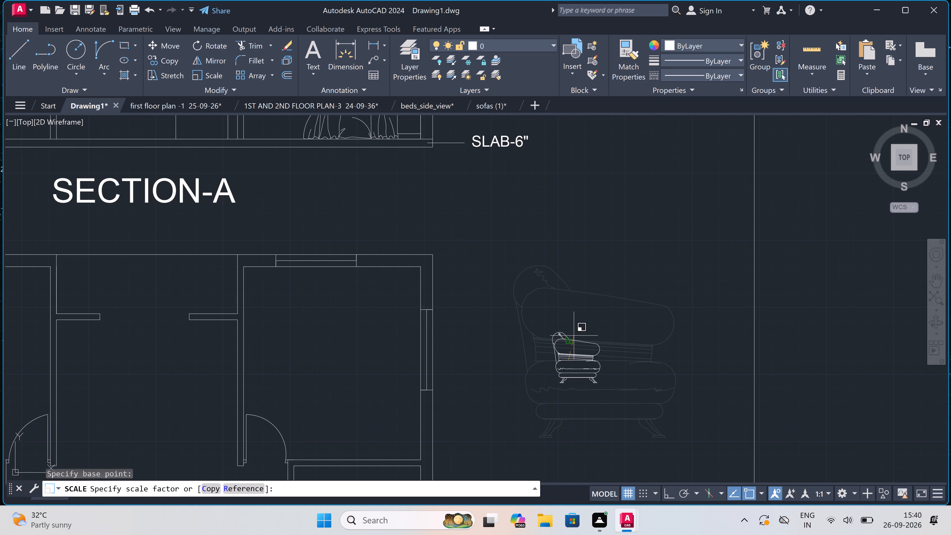
scroll(574, 335, "up", 1)
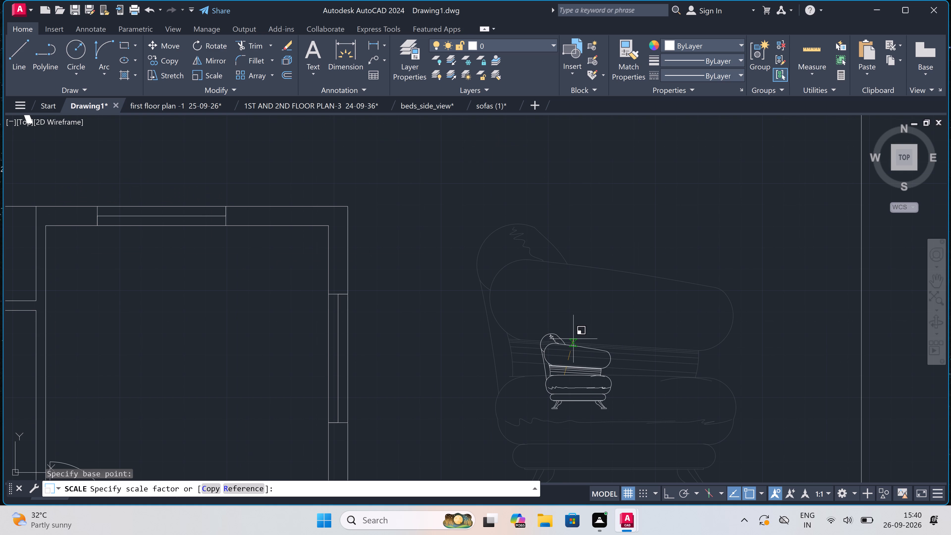
left_click(572, 346)
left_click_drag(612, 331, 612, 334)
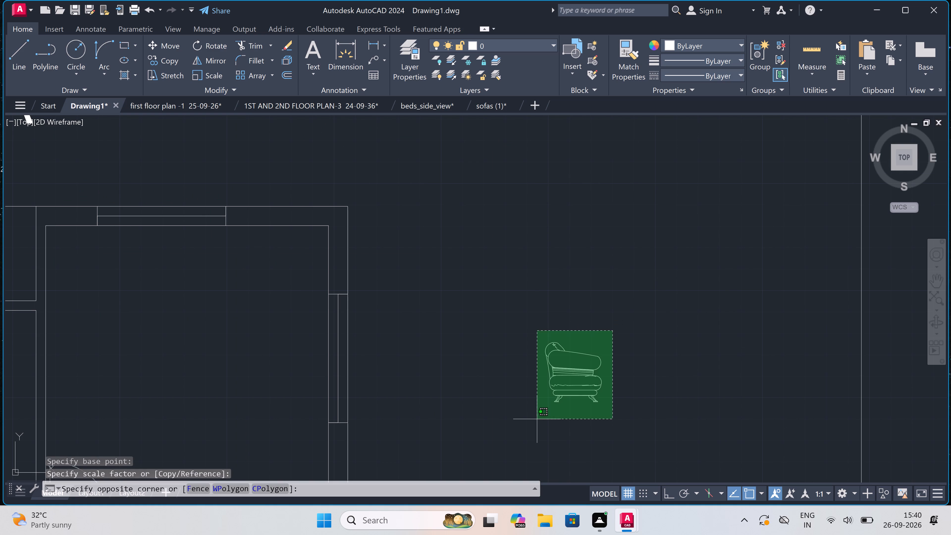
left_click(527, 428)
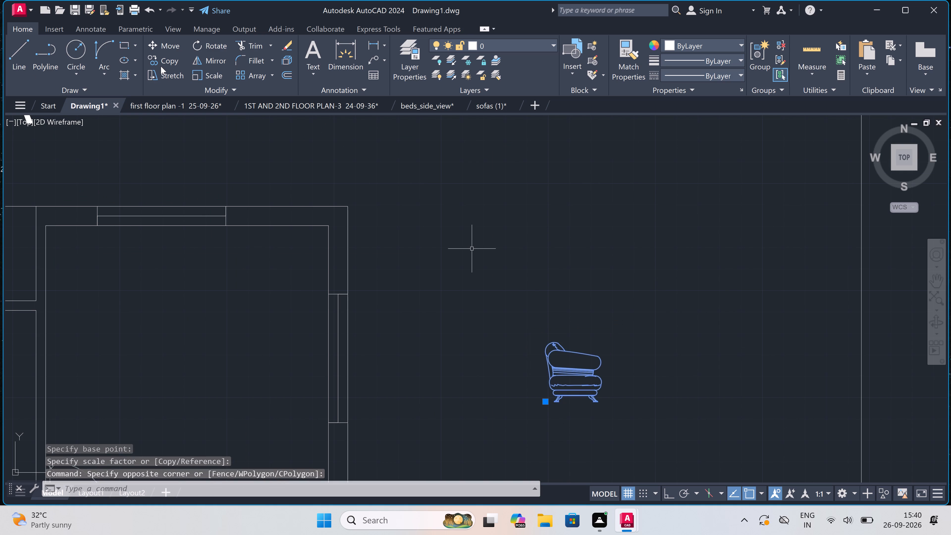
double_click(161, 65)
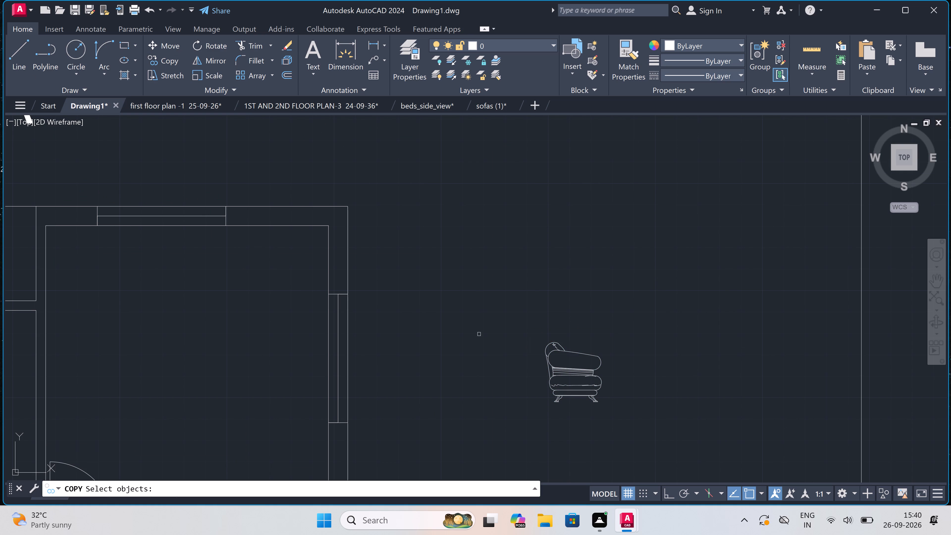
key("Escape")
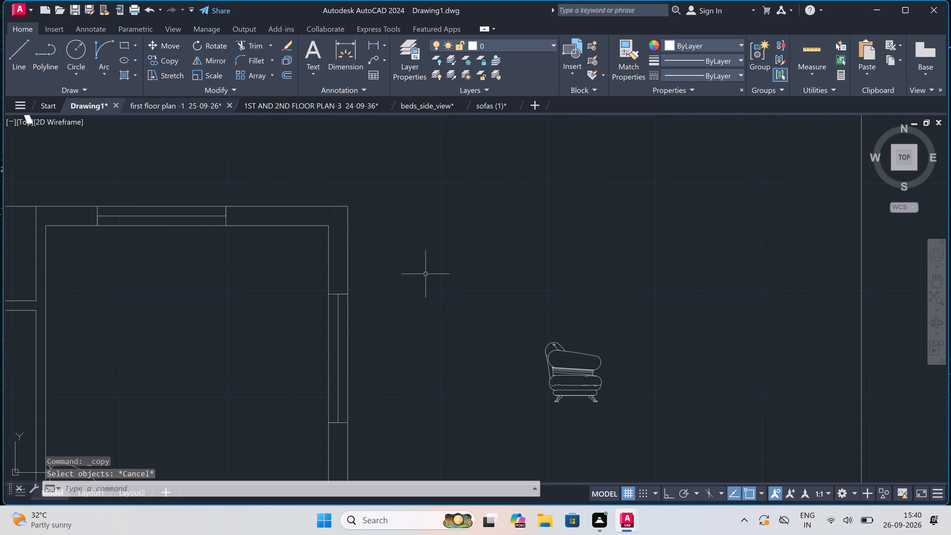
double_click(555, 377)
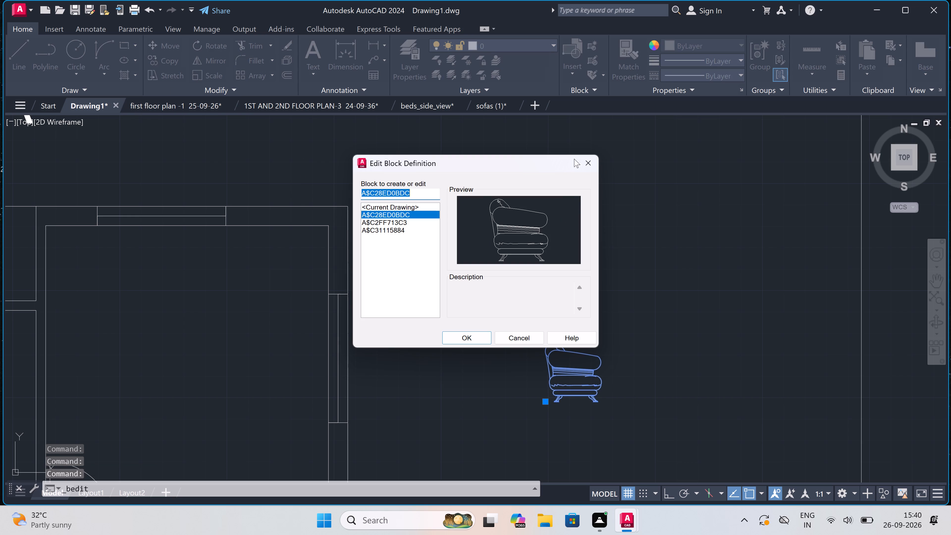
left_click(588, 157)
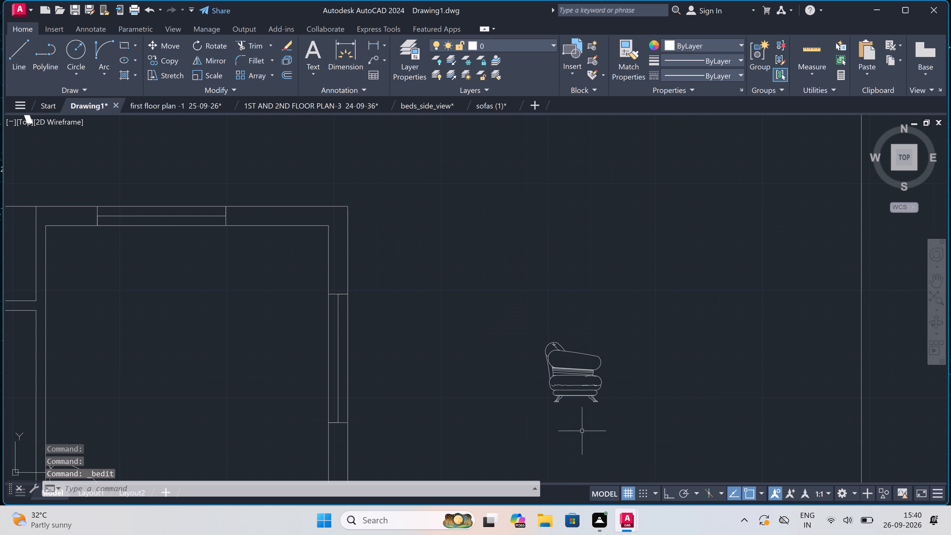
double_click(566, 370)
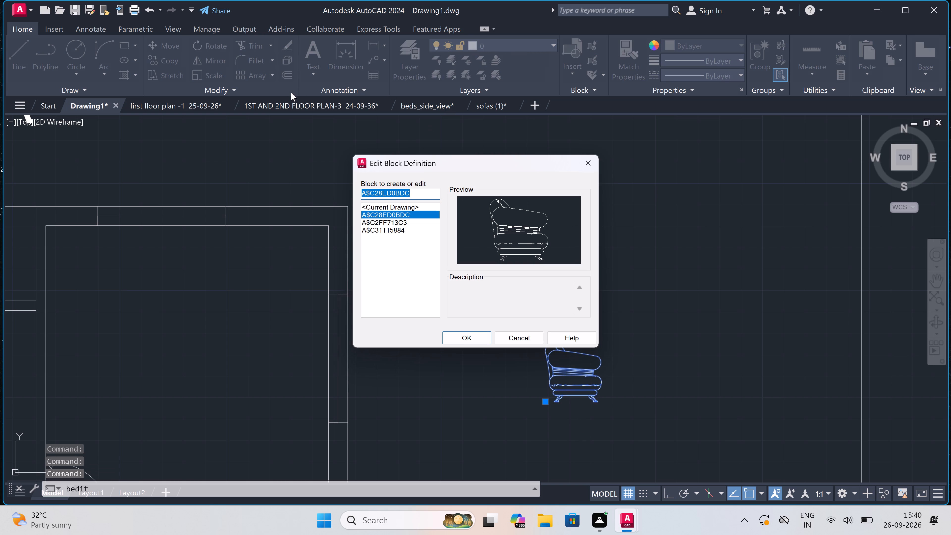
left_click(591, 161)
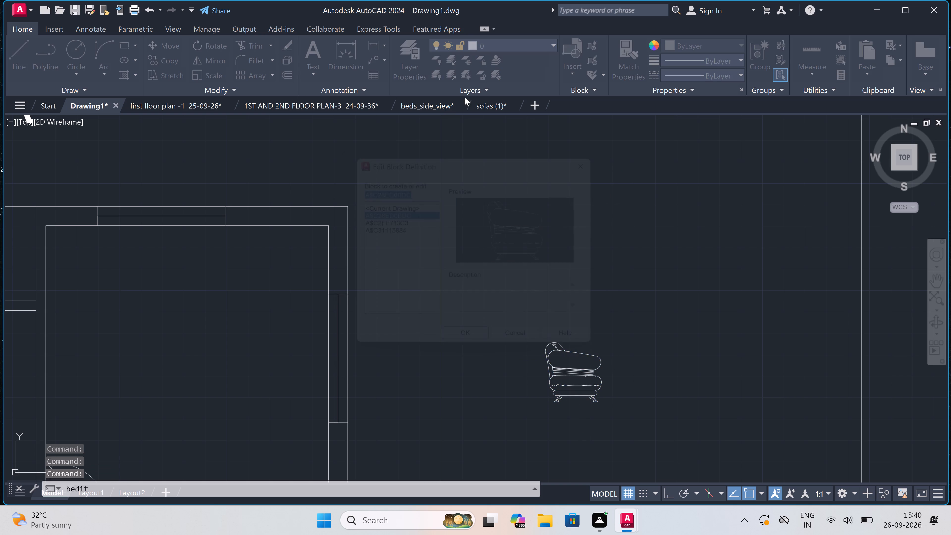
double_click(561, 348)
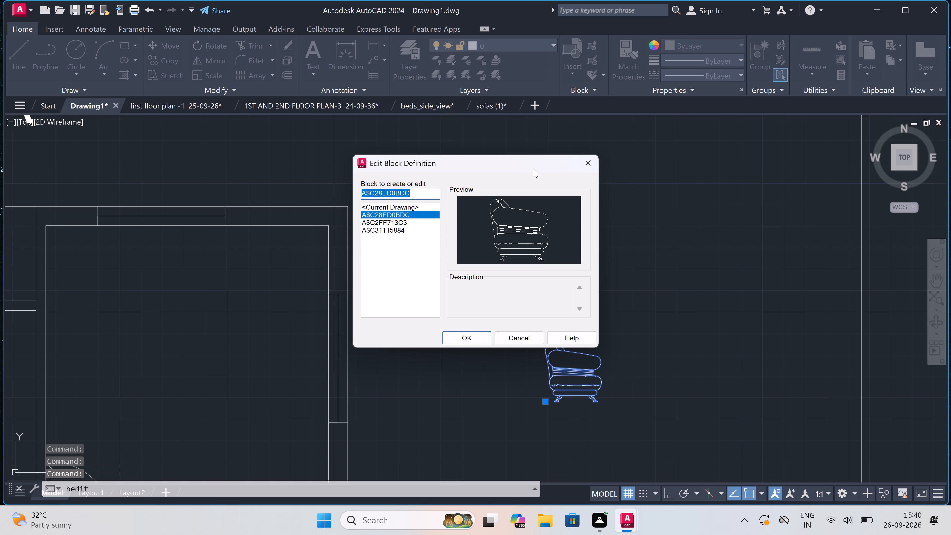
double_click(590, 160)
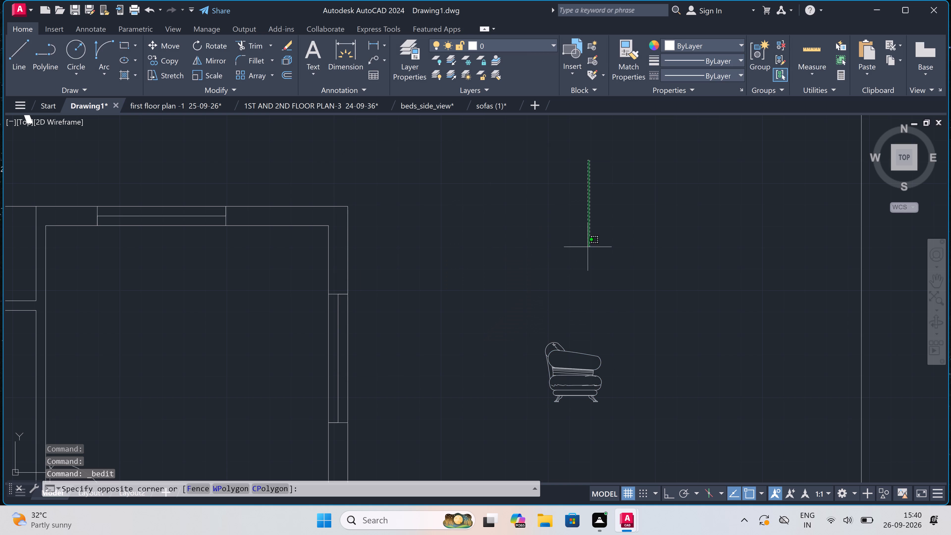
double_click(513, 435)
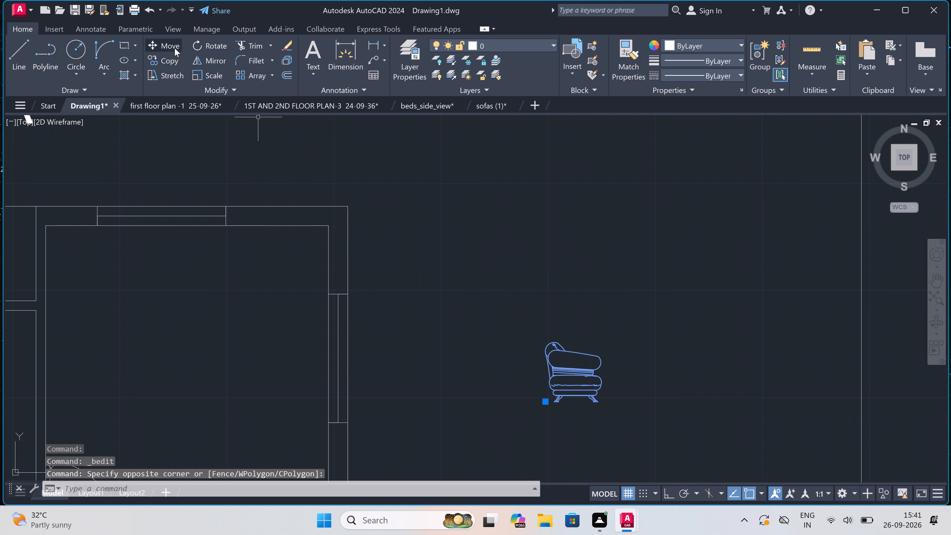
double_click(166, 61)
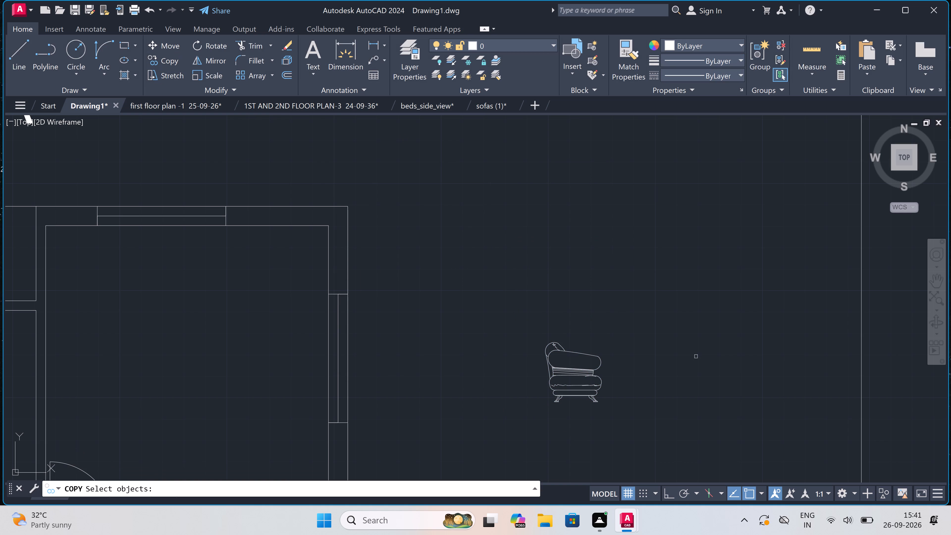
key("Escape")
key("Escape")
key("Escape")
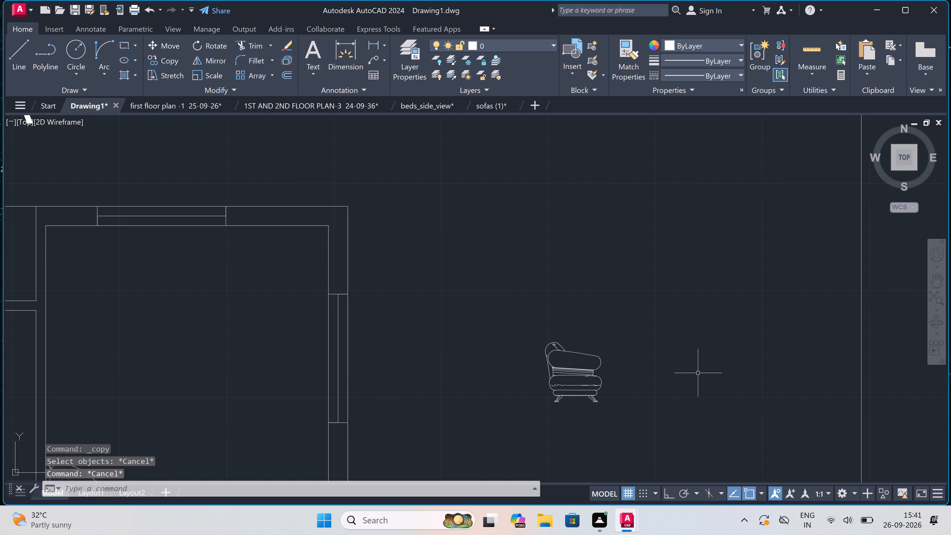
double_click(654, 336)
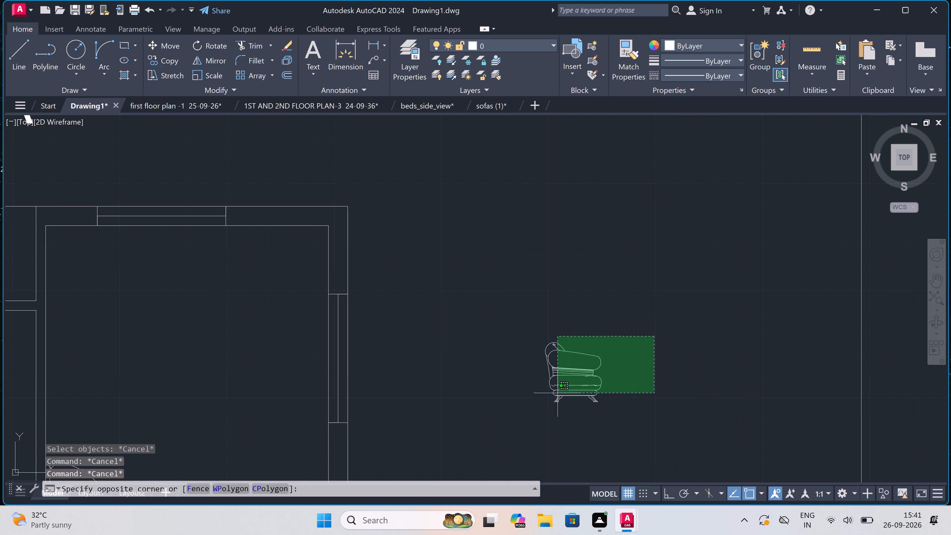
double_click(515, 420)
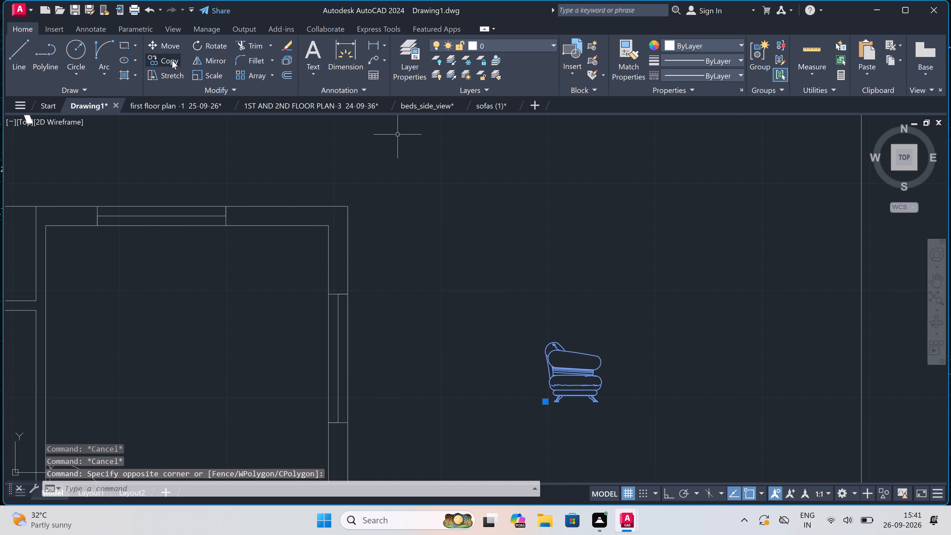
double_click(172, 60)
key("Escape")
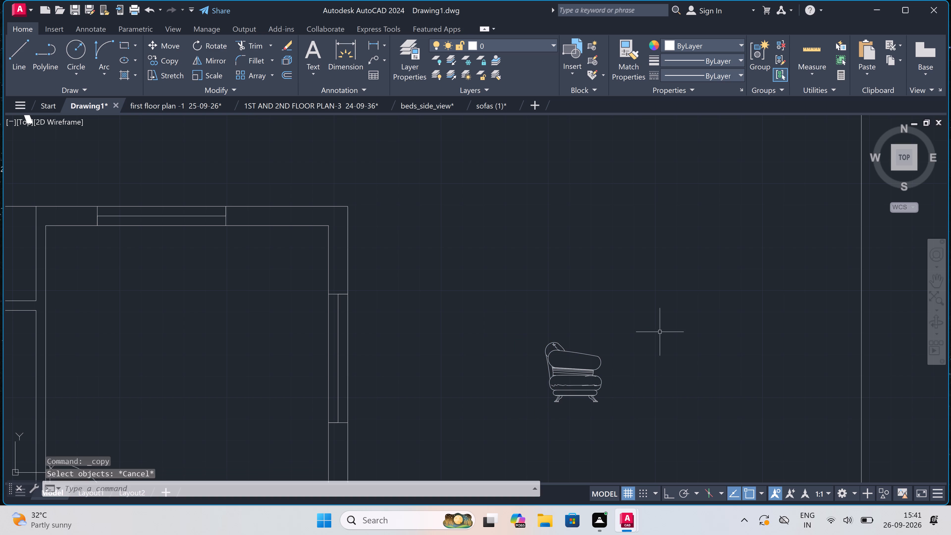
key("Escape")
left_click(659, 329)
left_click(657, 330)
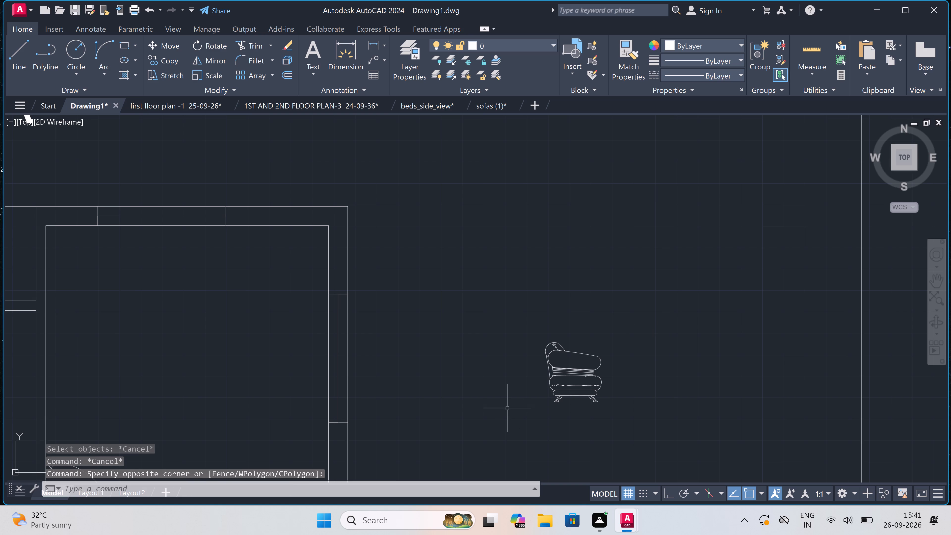
Copy the reduced side-view sofa from its right foot onto Section-A's ground-floor slab, against the central room's left partition wall.
left_click(557, 349)
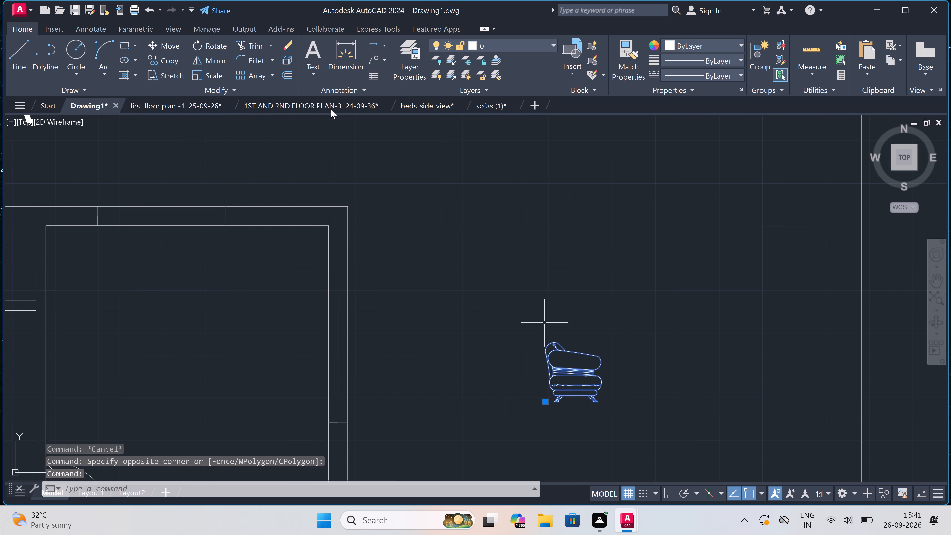
left_click(163, 60)
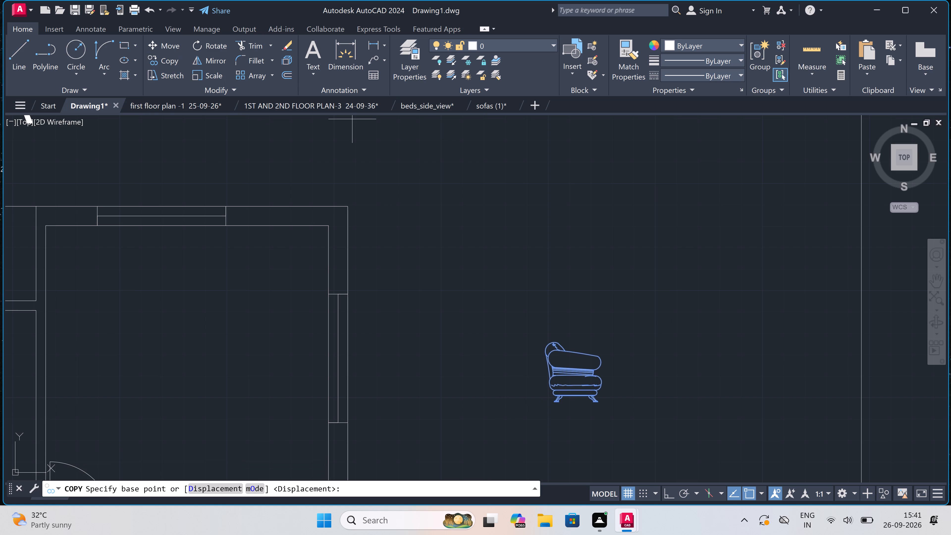
scroll(593, 419, "up", 2)
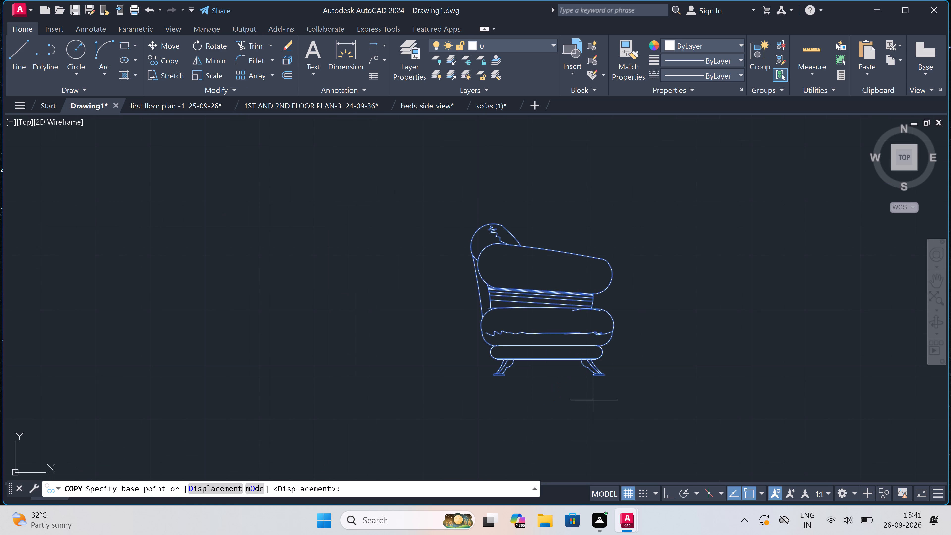
left_click(597, 374)
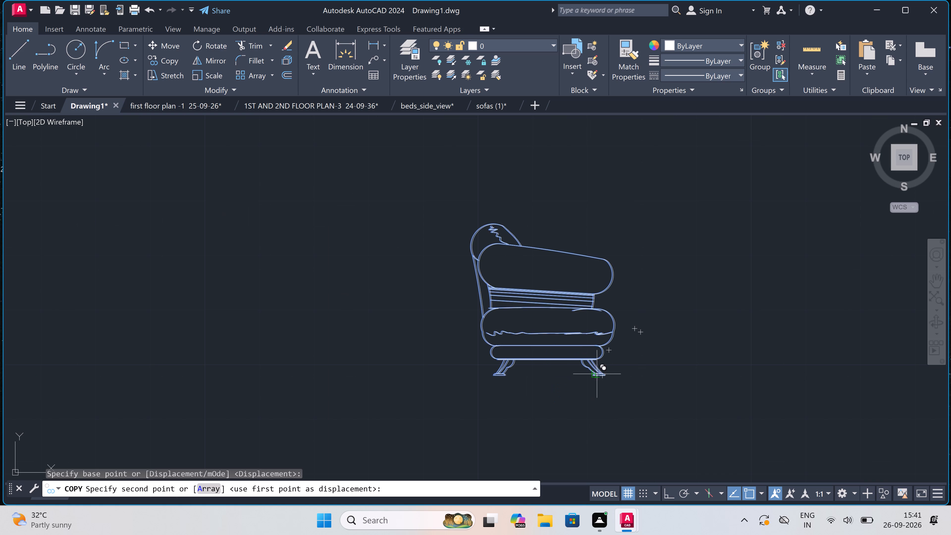
scroll(582, 338, "down", 4)
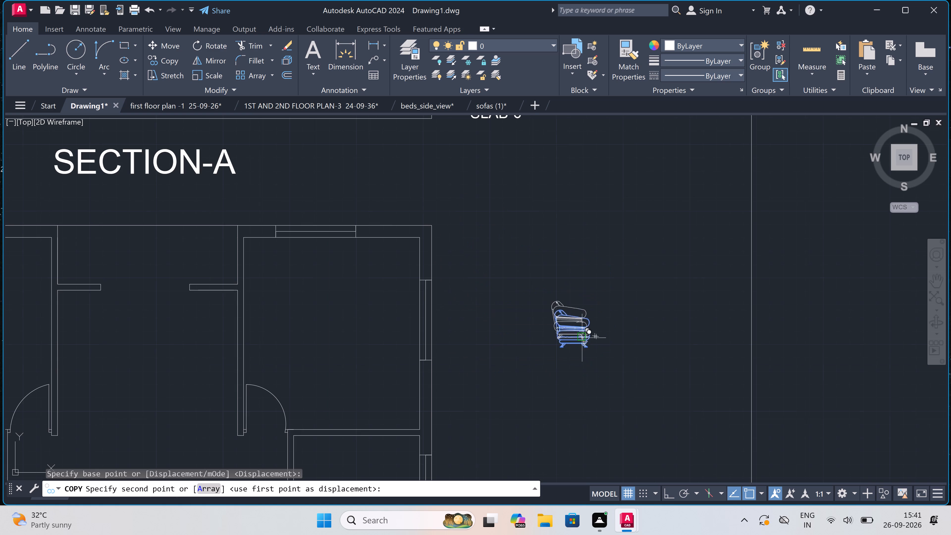
scroll(526, 337, "down", 3)
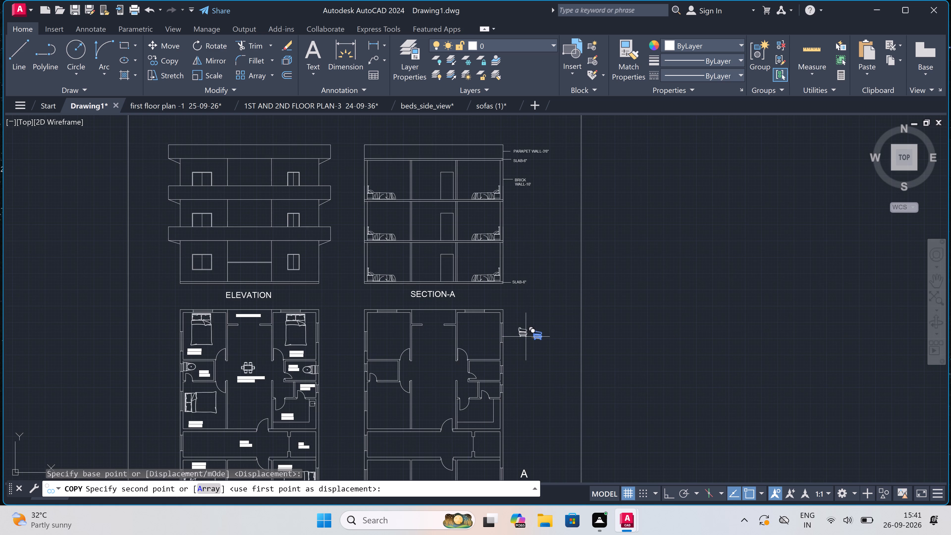
scroll(526, 337, "down", 2)
scroll(472, 304, "up", 3)
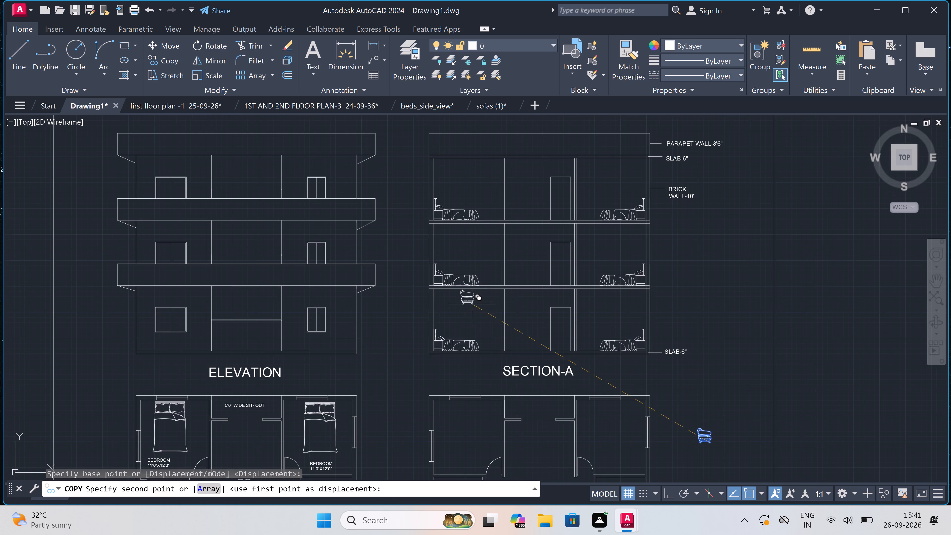
scroll(507, 375, "up", 4)
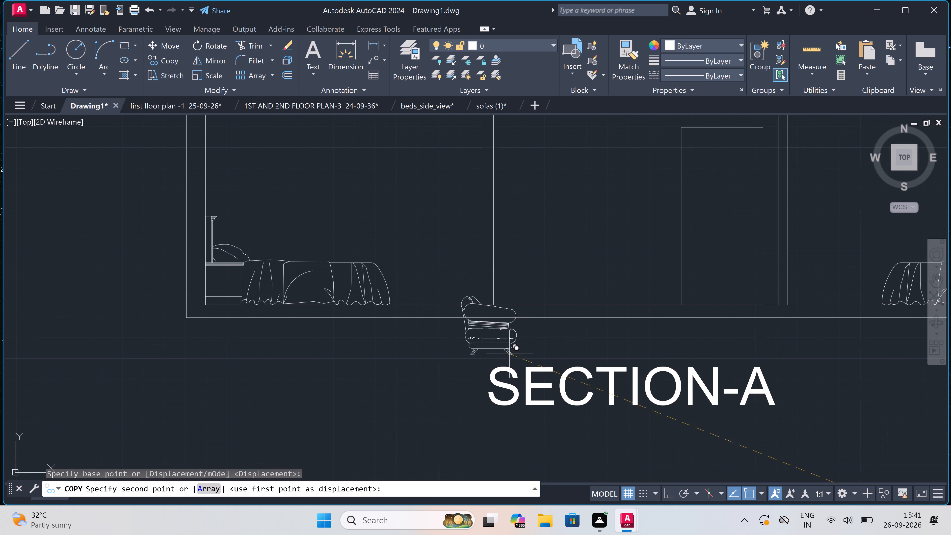
scroll(528, 311, "up", 2)
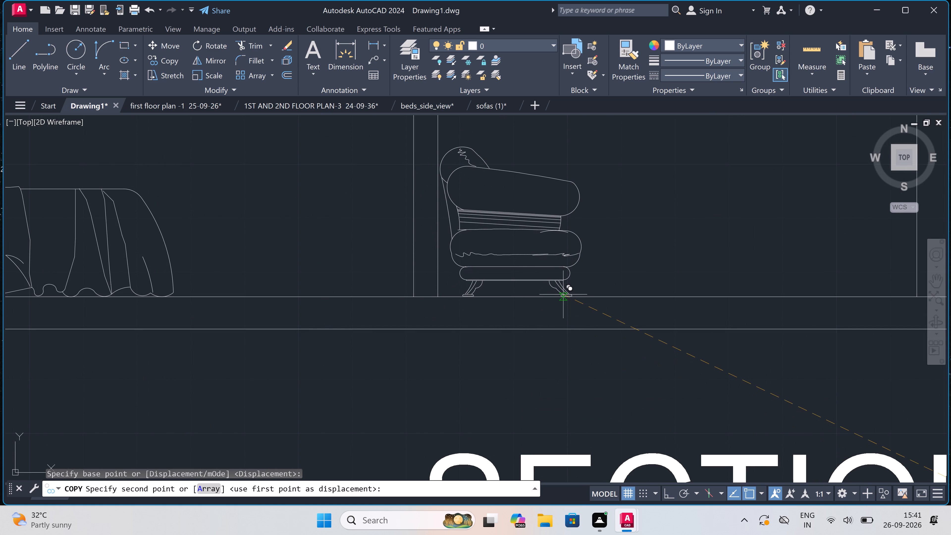
scroll(563, 294, "up", 3)
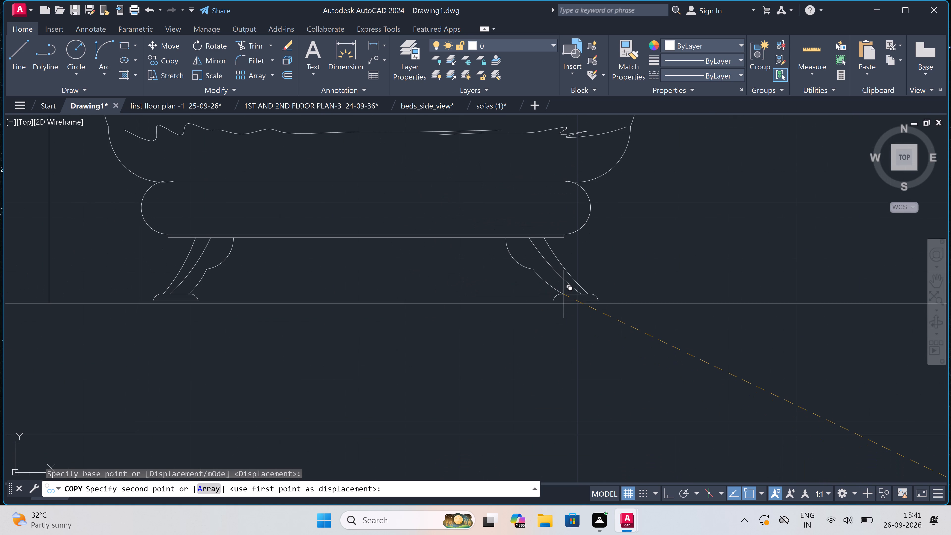
scroll(563, 294, "down", 3)
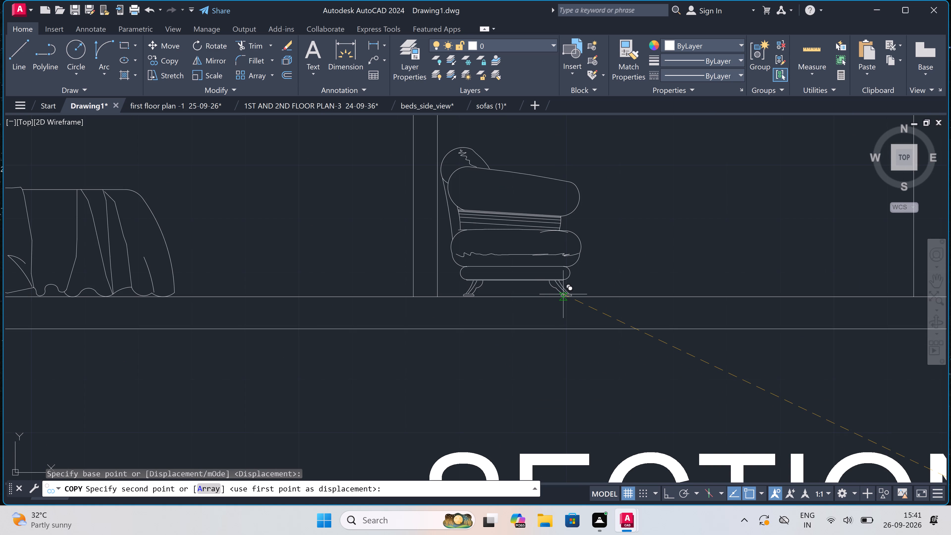
scroll(563, 294, "up", 2)
left_click(563, 294)
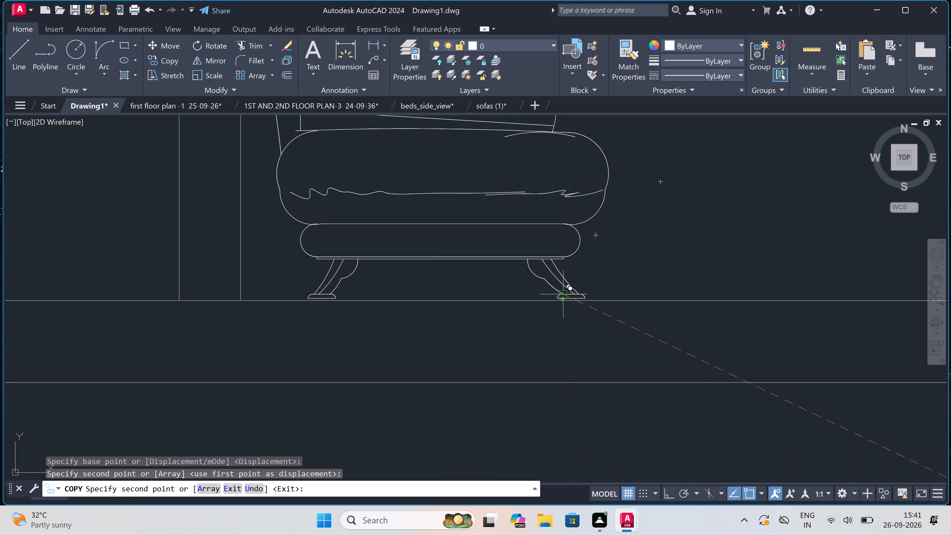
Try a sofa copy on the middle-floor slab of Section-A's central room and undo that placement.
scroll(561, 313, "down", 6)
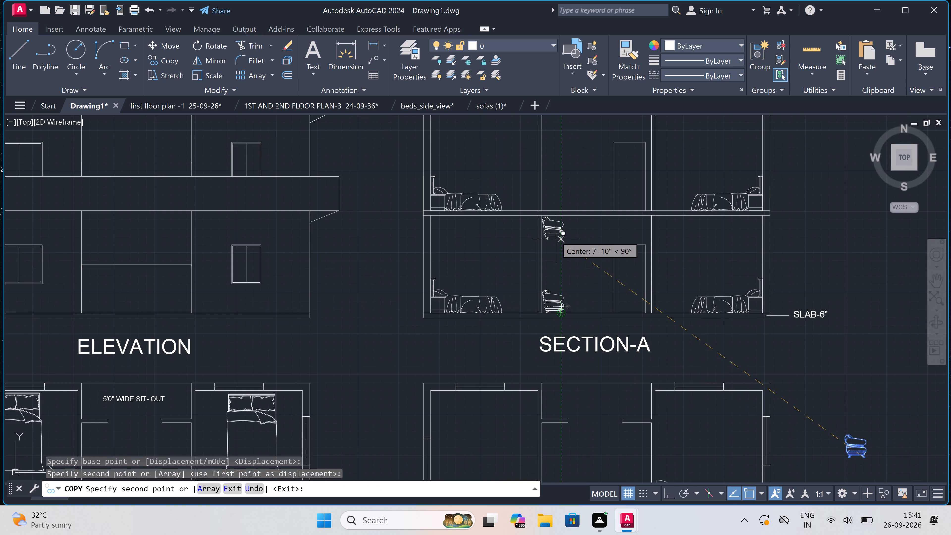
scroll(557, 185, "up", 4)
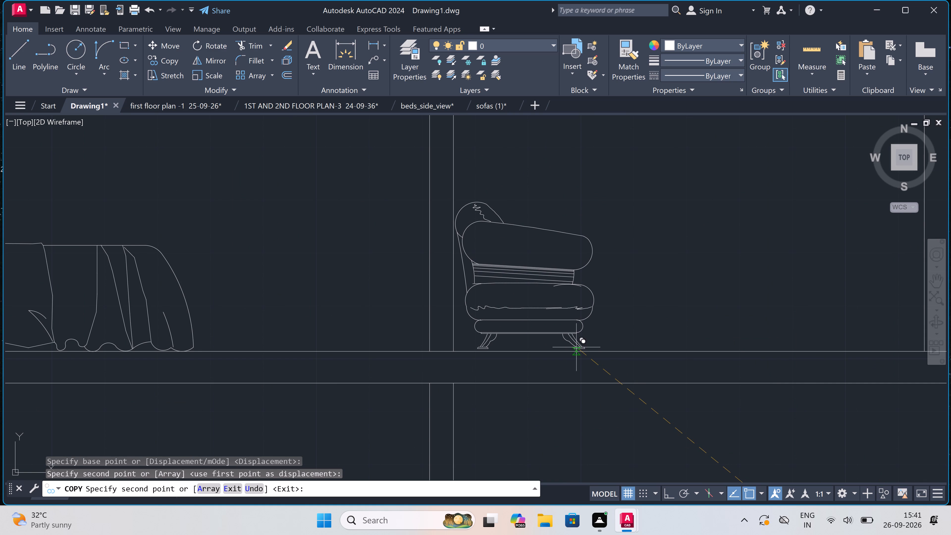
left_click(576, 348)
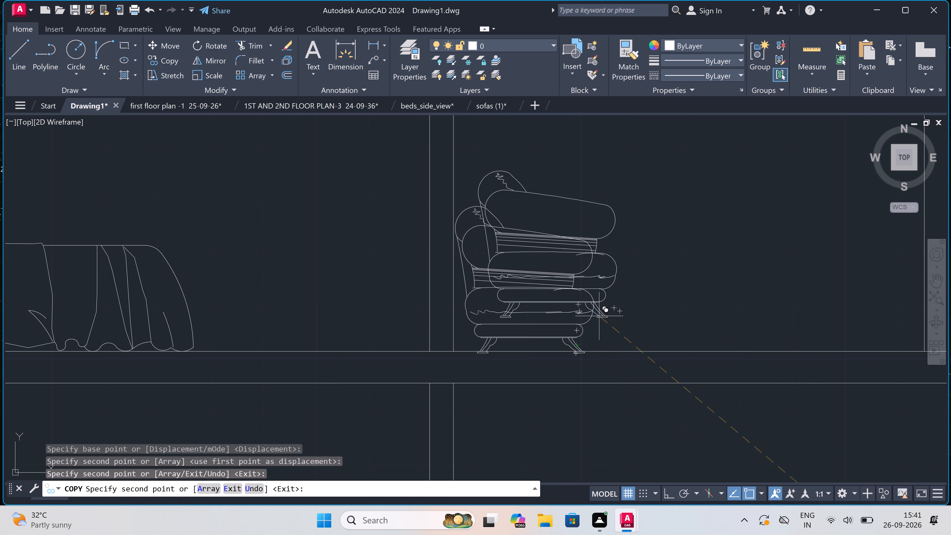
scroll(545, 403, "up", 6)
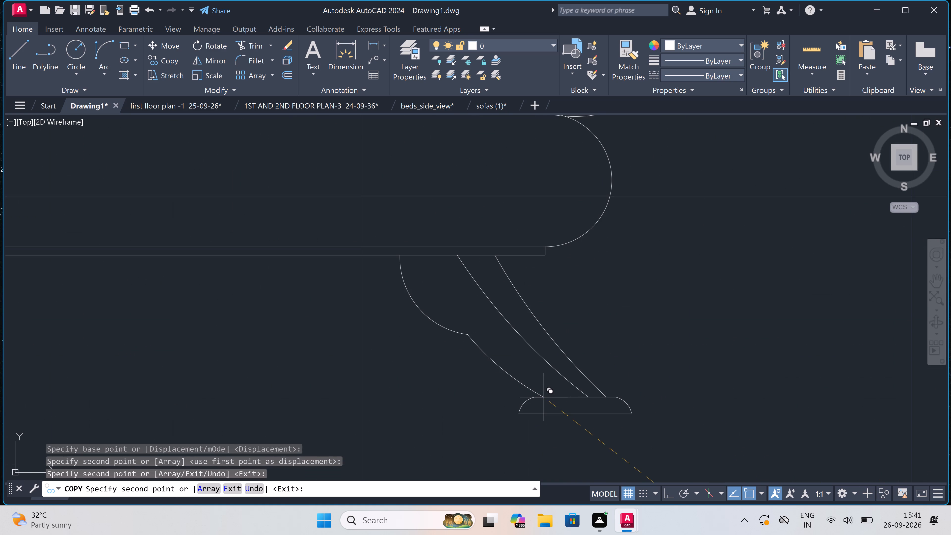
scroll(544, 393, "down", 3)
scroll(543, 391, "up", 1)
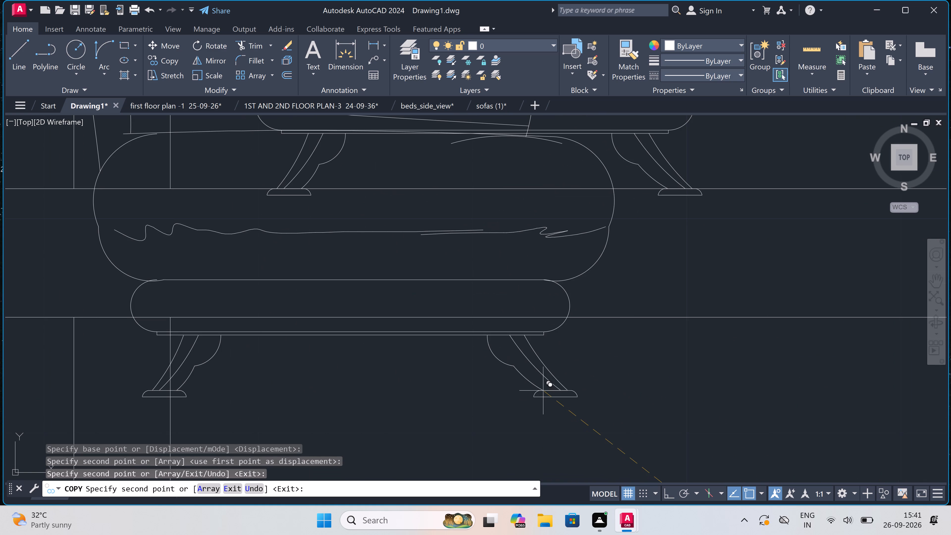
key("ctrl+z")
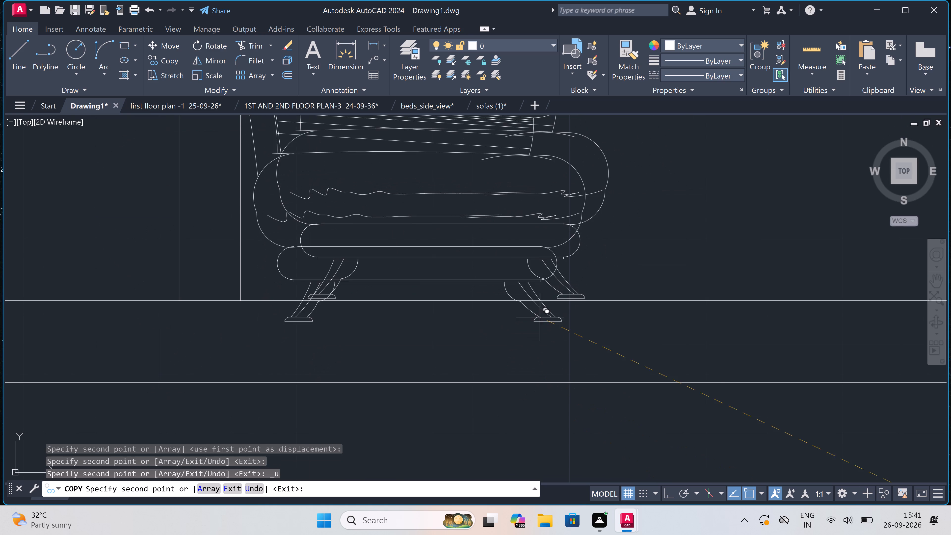
Place a sofa copy on the middle-floor slab of Section-A, against the central room's left partition wall.
scroll(535, 294, "up", 2)
scroll(536, 295, "down", 8)
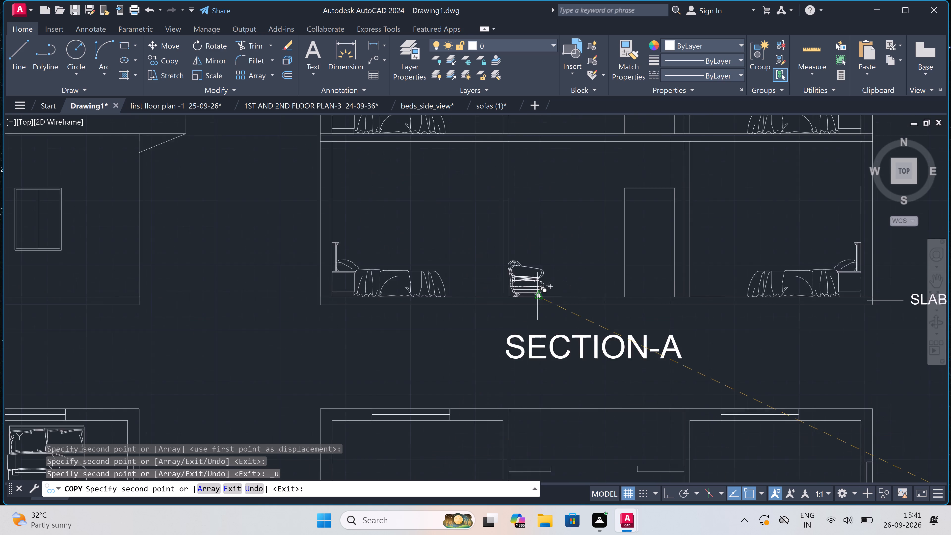
scroll(538, 296, "down", 1)
scroll(534, 219, "up", 1)
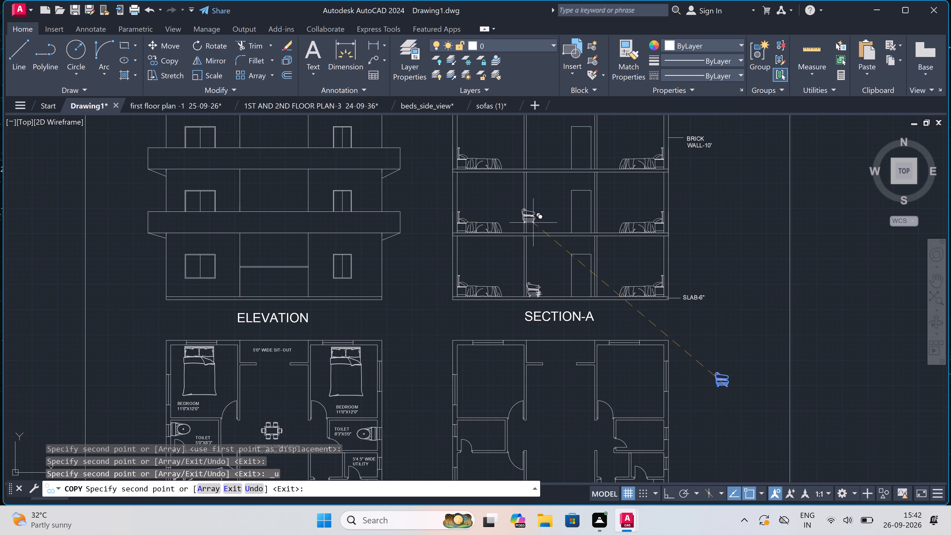
scroll(534, 219, "up", 4)
scroll(570, 345, "up", 1)
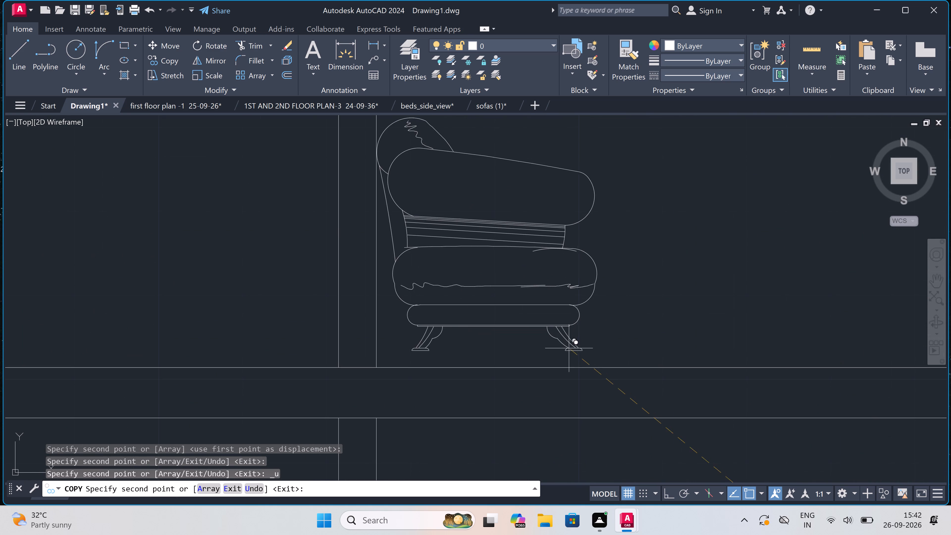
scroll(561, 358, "up", 3)
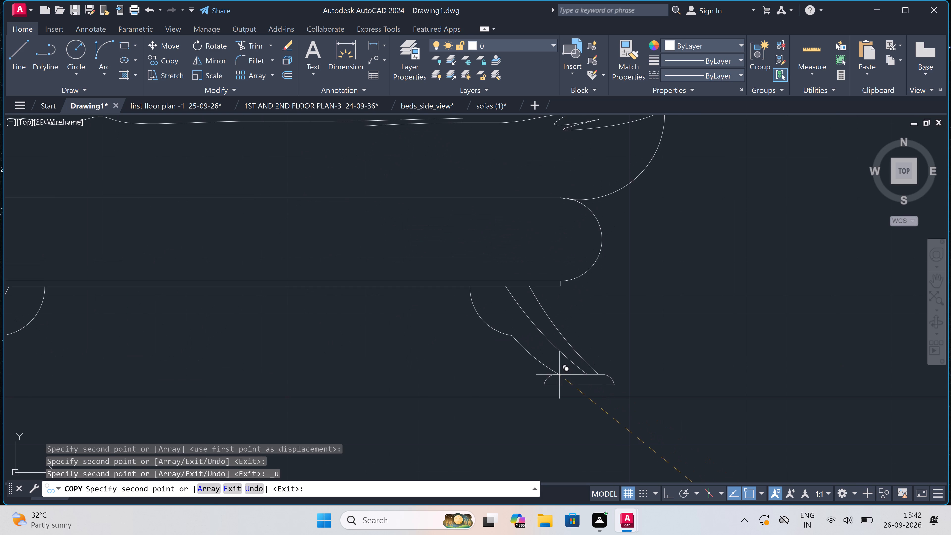
scroll(562, 382, "down", 3)
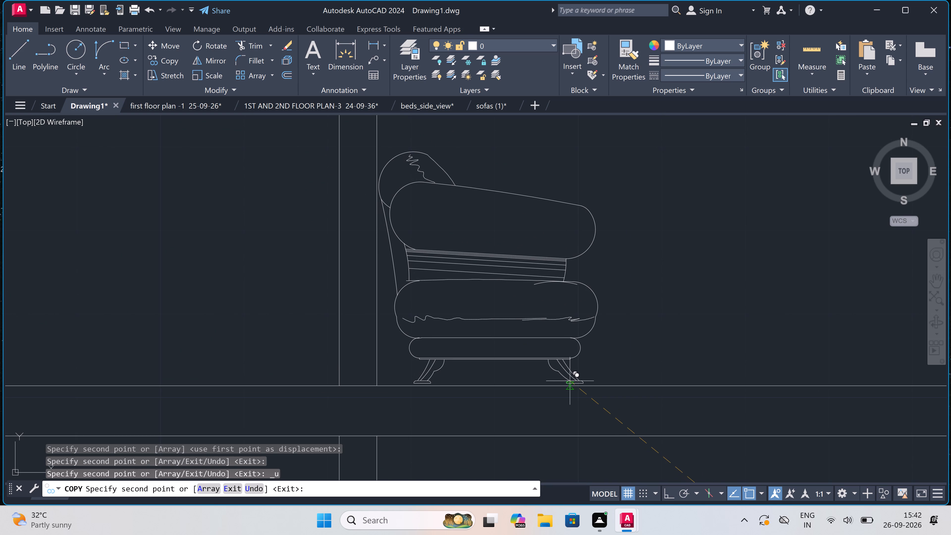
scroll(572, 381, "up", 2)
left_click(572, 382)
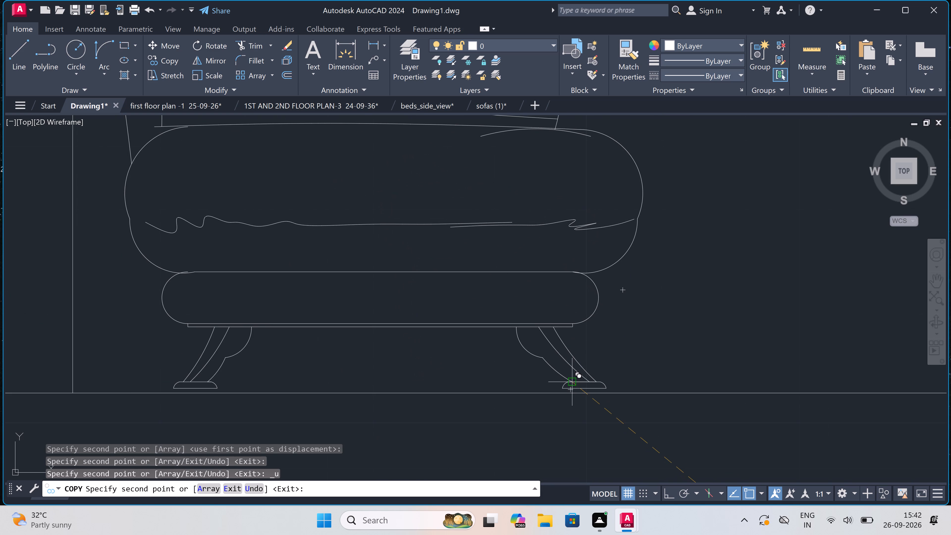
Place another sofa copy on the top-floor slab of Section-A, against the central room's left partition wall, and finish copying.
scroll(595, 353, "down", 7)
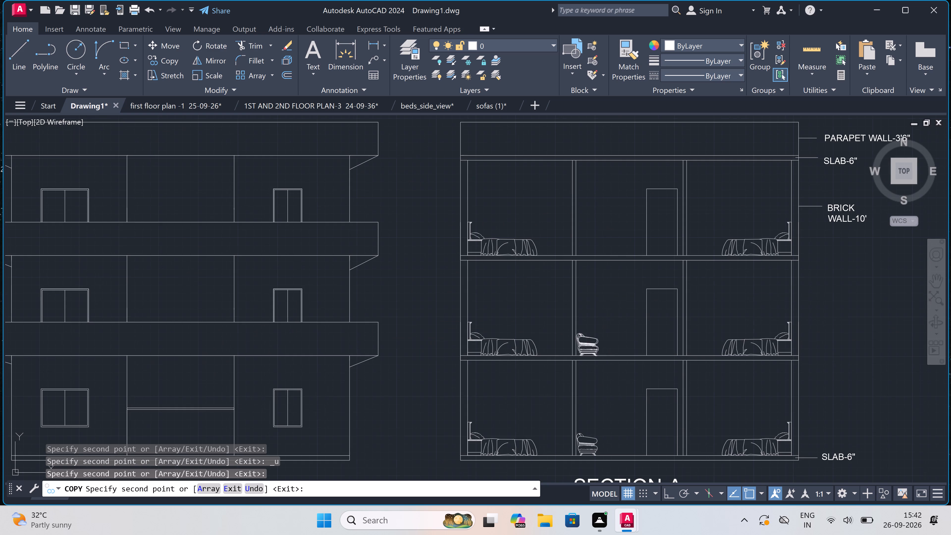
scroll(601, 256, "up", 3)
scroll(579, 241, "up", 4)
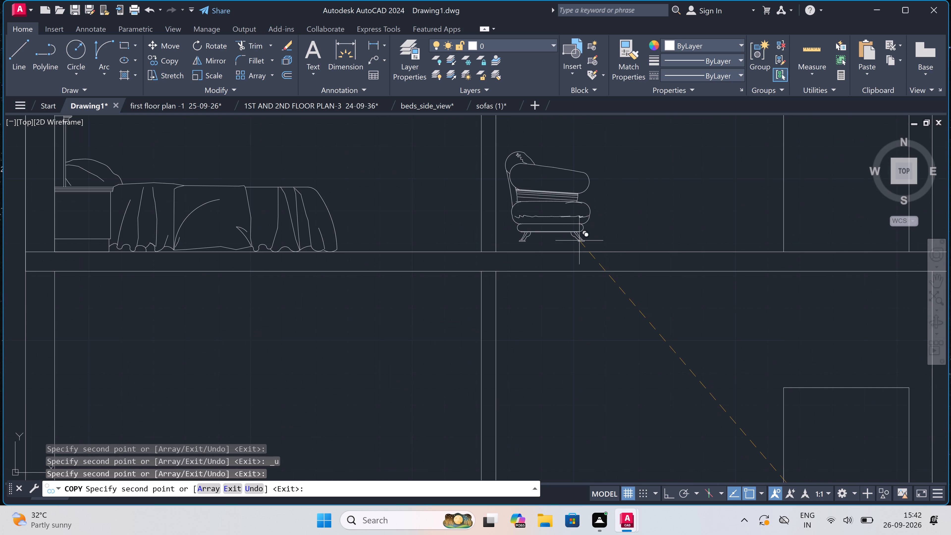
scroll(552, 281, "down", 4)
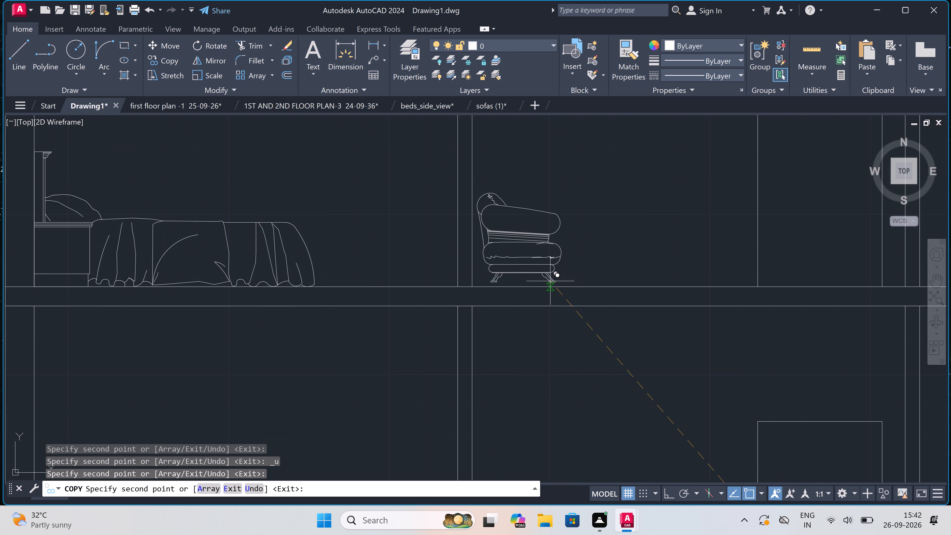
scroll(550, 280, "up", 3)
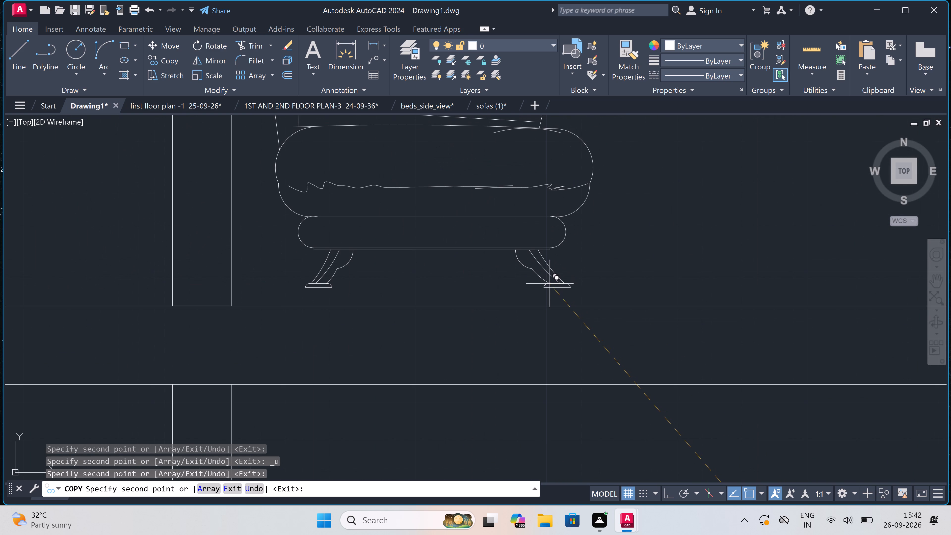
scroll(550, 300, "up", 2)
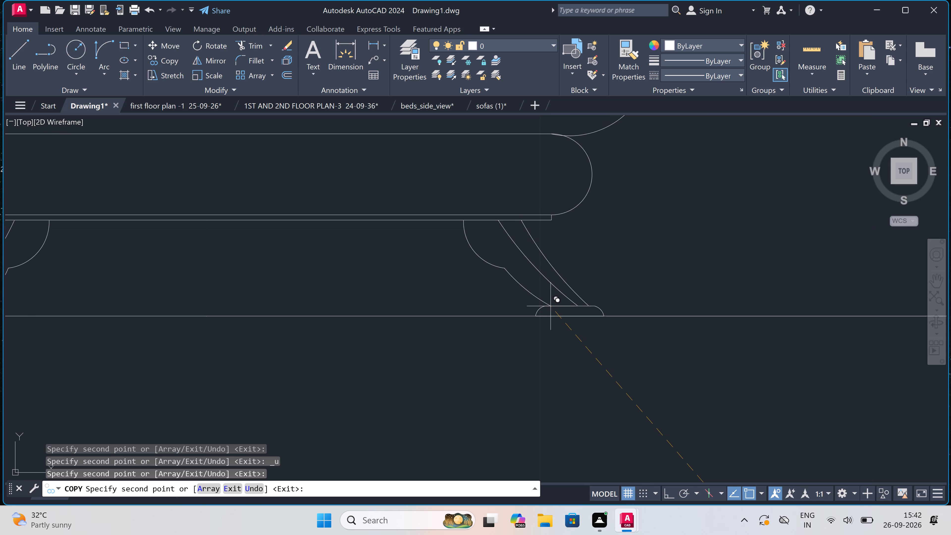
left_click(551, 306)
scroll(554, 299, "down", 6)
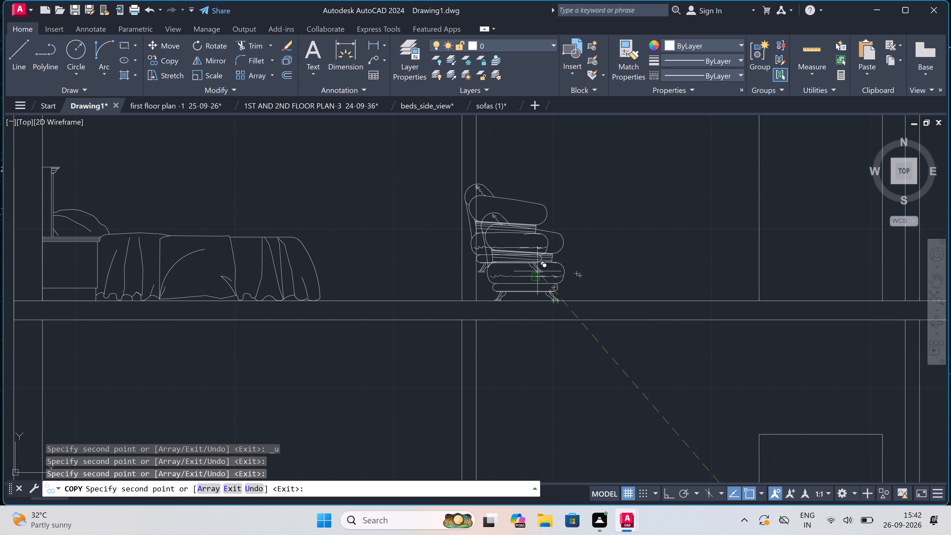
key("Escape")
scroll(537, 271, "down", 3)
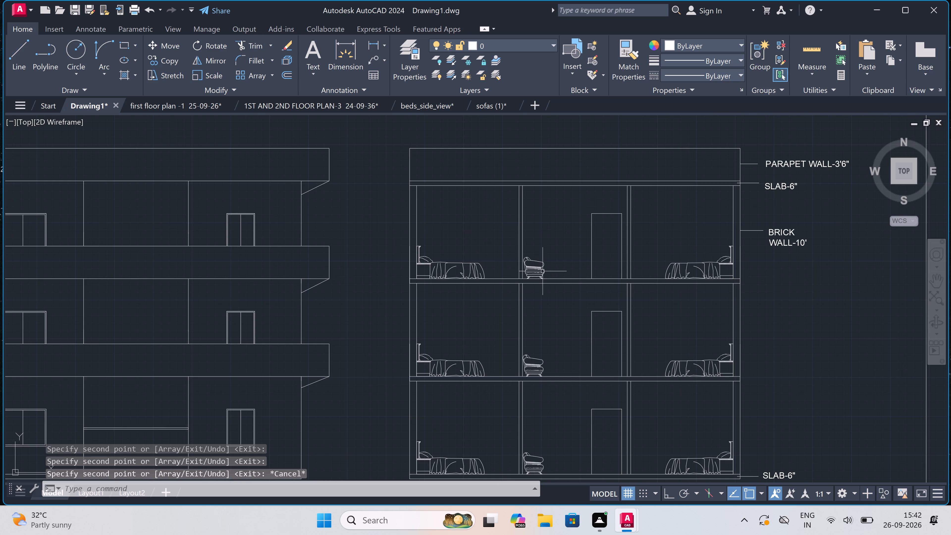
Examine the whole sheet, comparing the furnished Section-A with the elevation and the floor plans below.
scroll(569, 273, "down", 1)
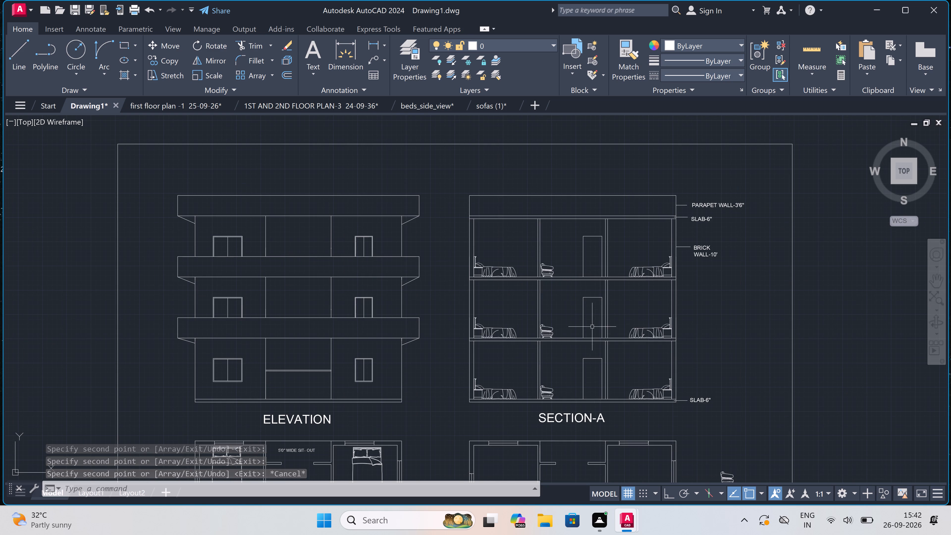
scroll(543, 273, "down", 2)
scroll(578, 294, "up", 2)
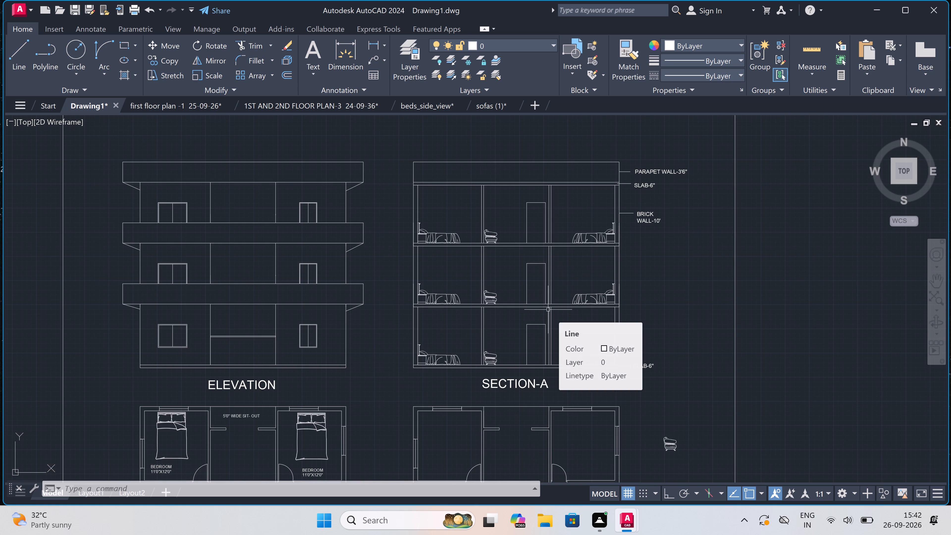
scroll(516, 294, "down", 1)
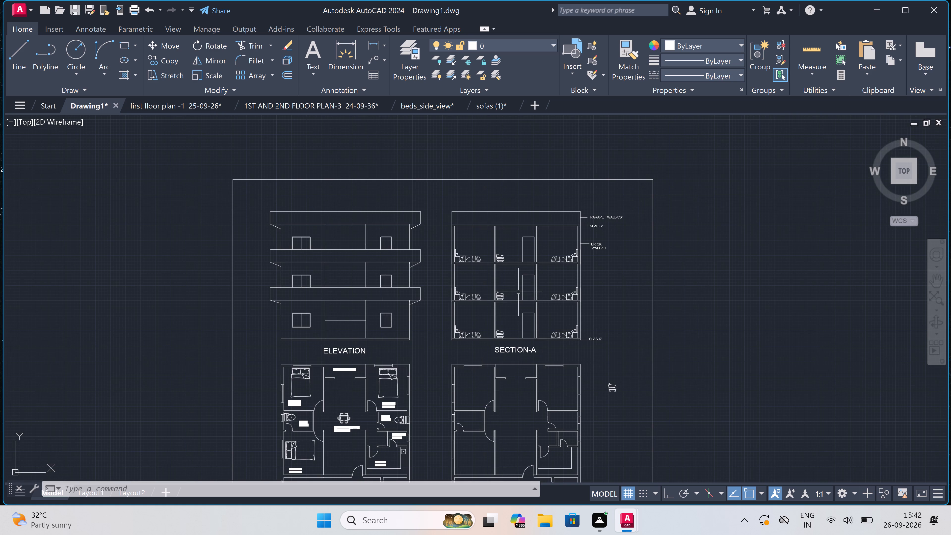
scroll(522, 277, "down", 2)
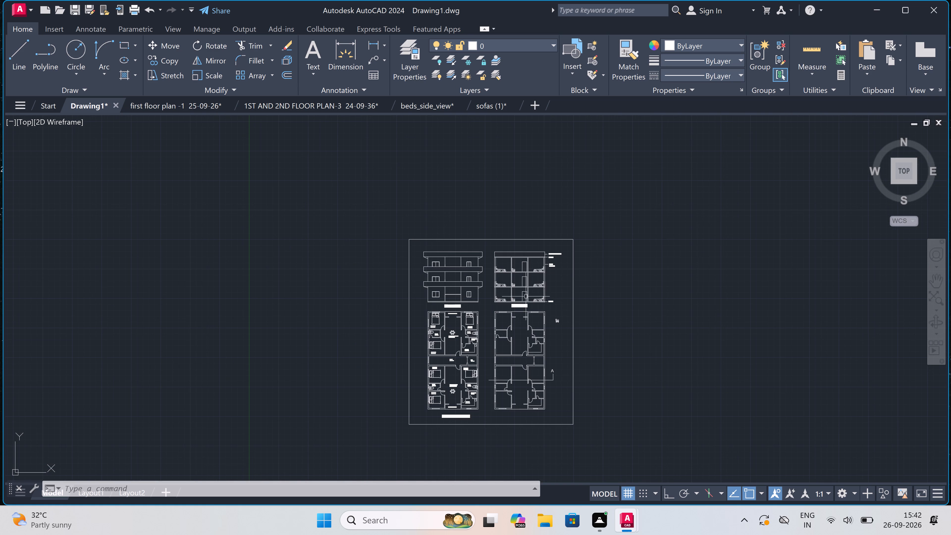
scroll(527, 330, "up", 1)
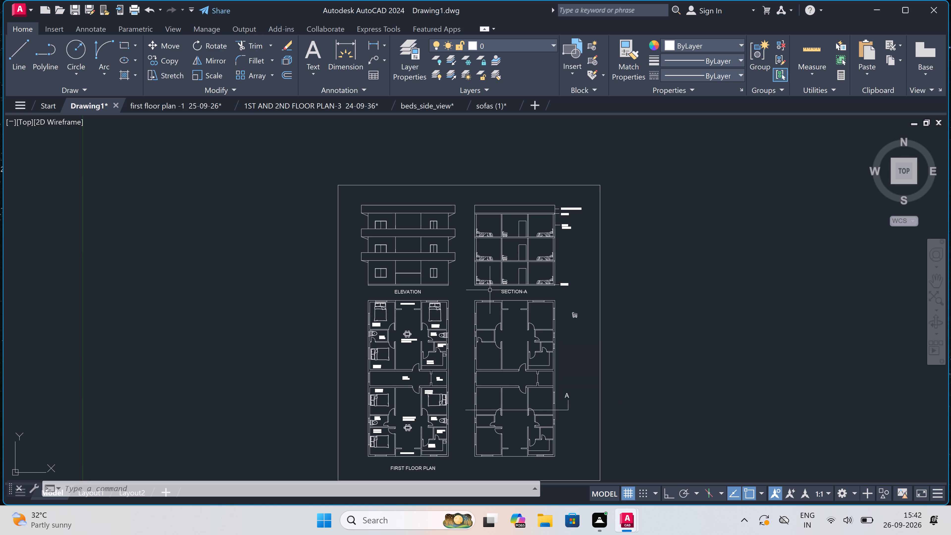
scroll(346, 218, "up", 3)
scroll(346, 217, "down", 2)
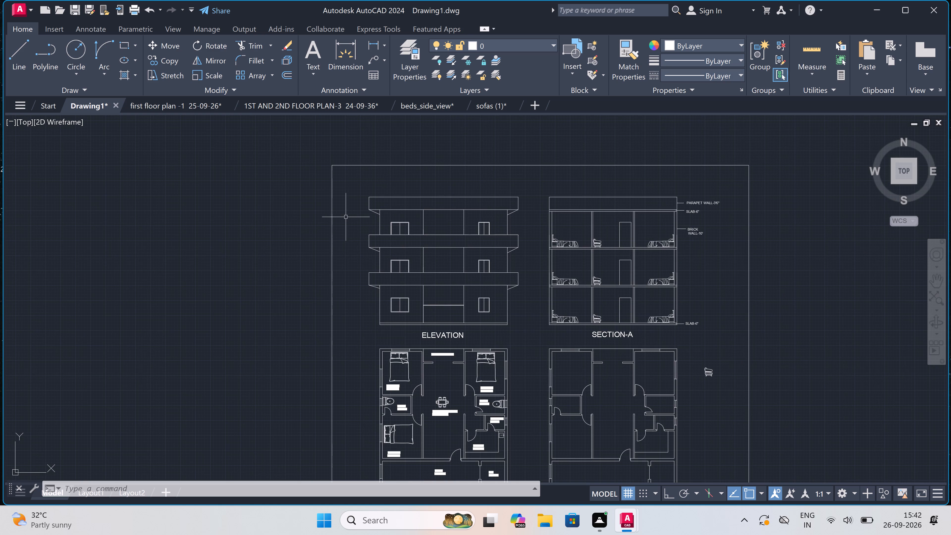
scroll(346, 217, "down", 1)
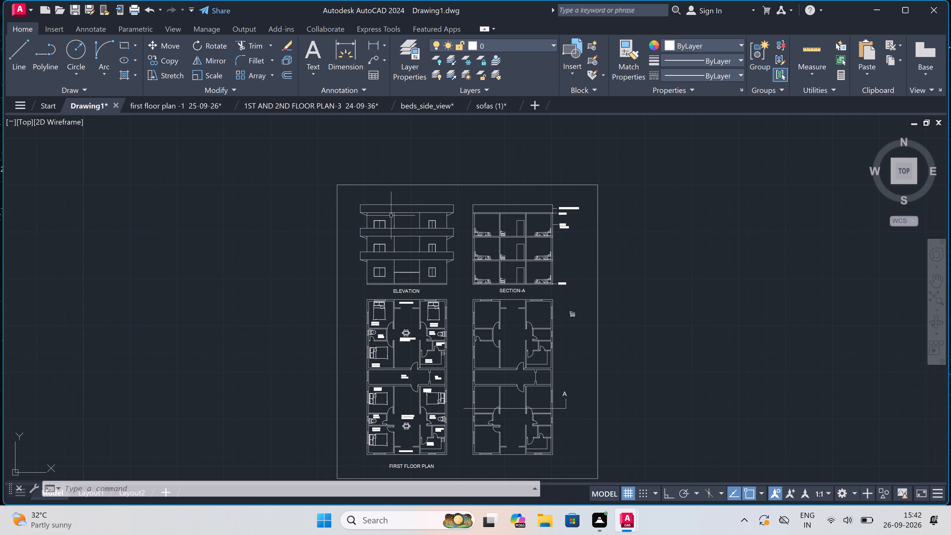
scroll(475, 262, "up", 1)
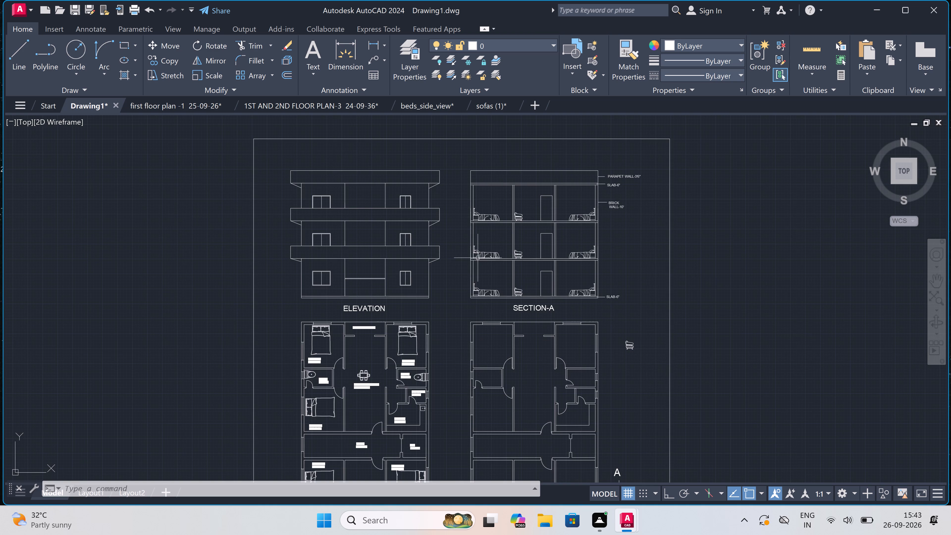
Delete the leftover side-view sofa standing outside the building, beside the plan below Section-A.
scroll(654, 335, "up", 2)
left_click_drag(629, 330, 627, 333)
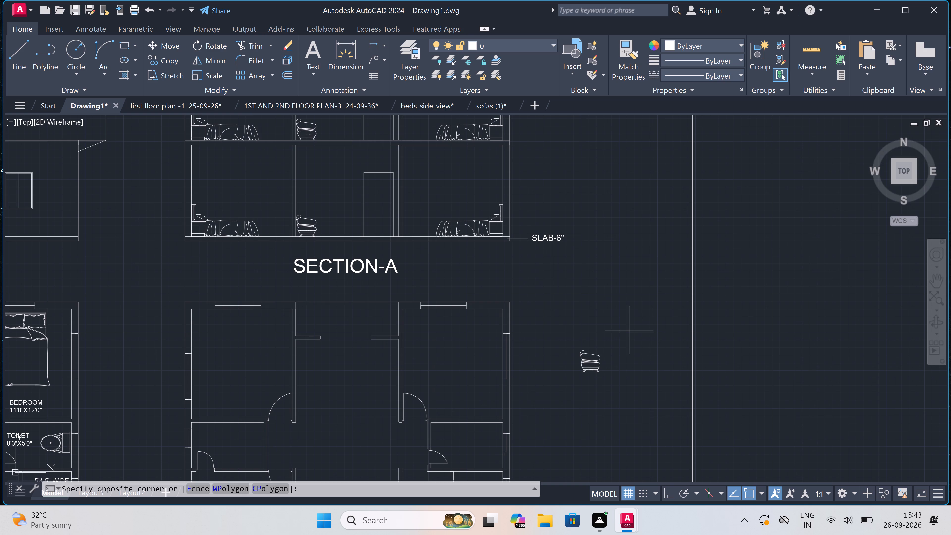
left_click(560, 384)
key("Delete")
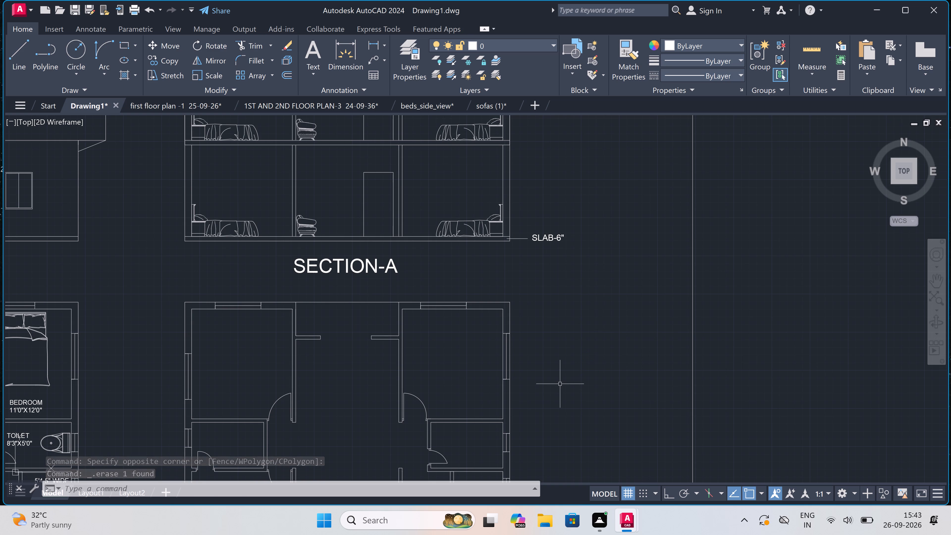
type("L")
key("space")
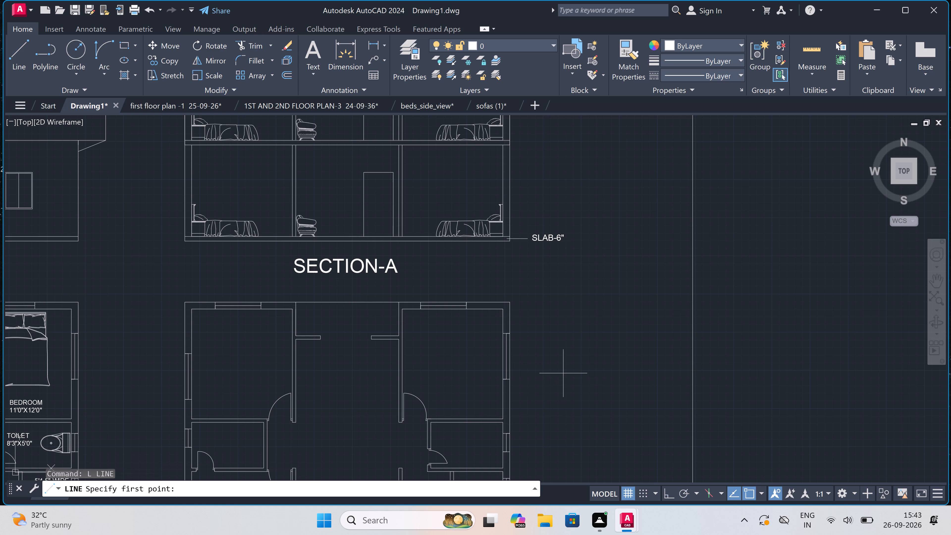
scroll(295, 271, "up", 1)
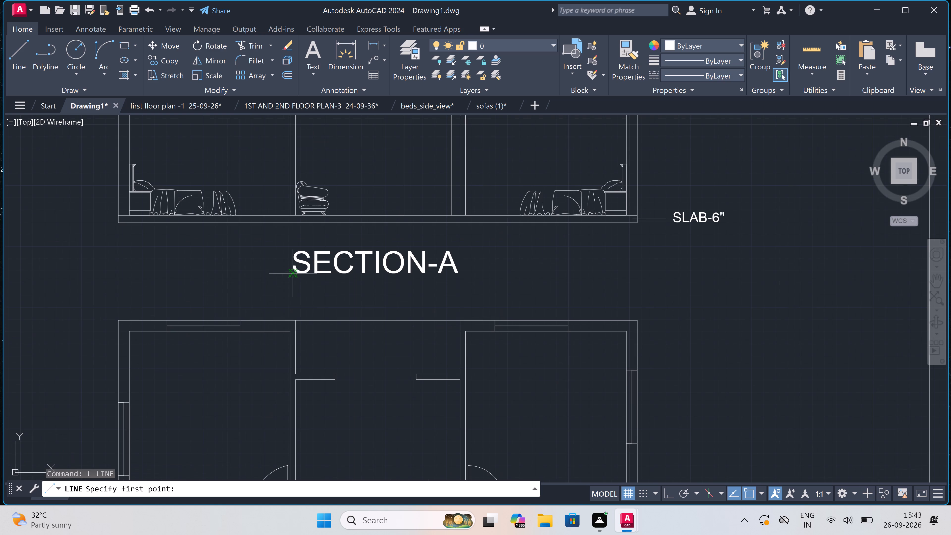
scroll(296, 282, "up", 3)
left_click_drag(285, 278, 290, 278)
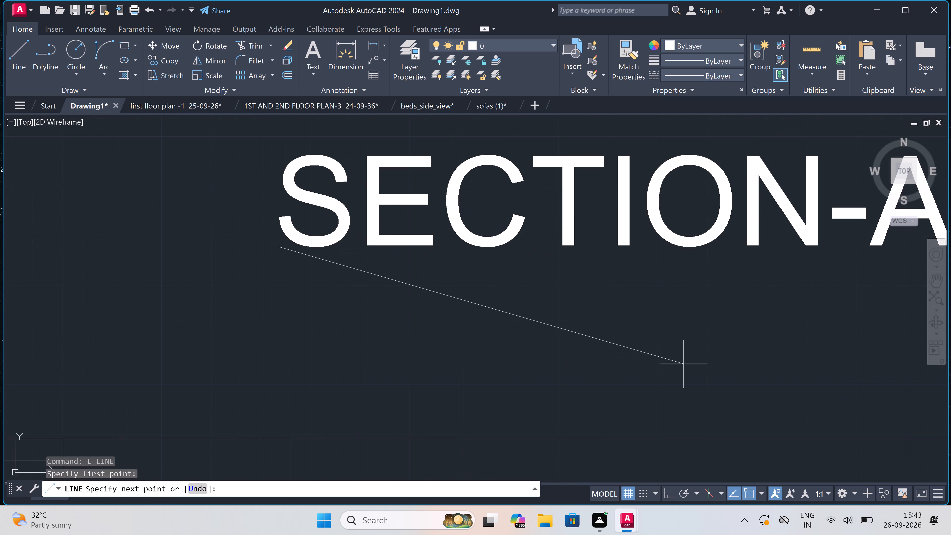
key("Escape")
Draw a horizontal underline about 12'-4" long just beneath the SECTION-A title, with Ortho turned on.
key("space")
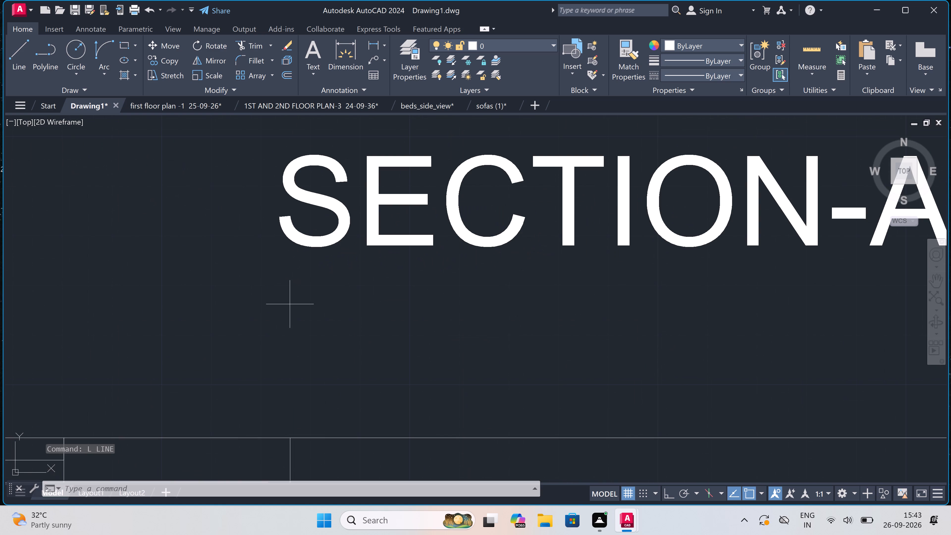
left_click(258, 298)
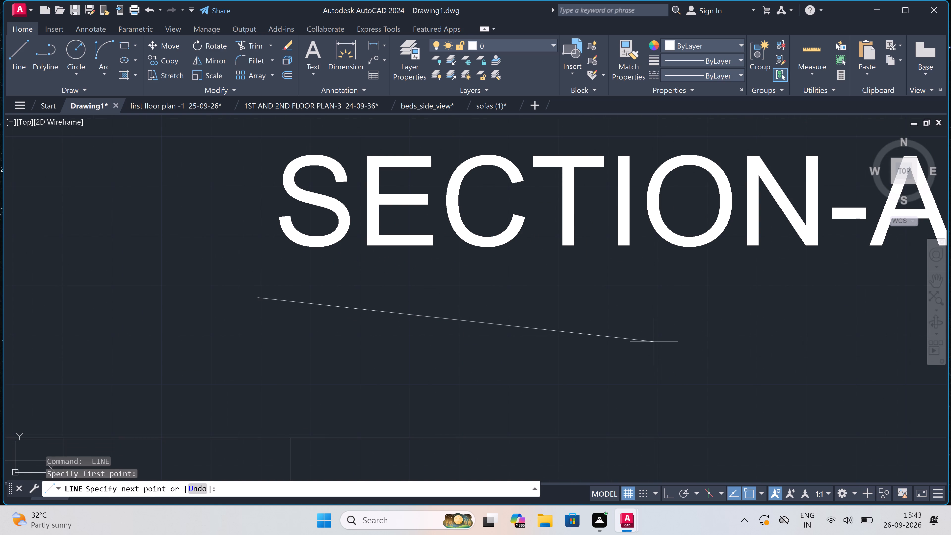
key("F8")
scroll(627, 335, "down", 5)
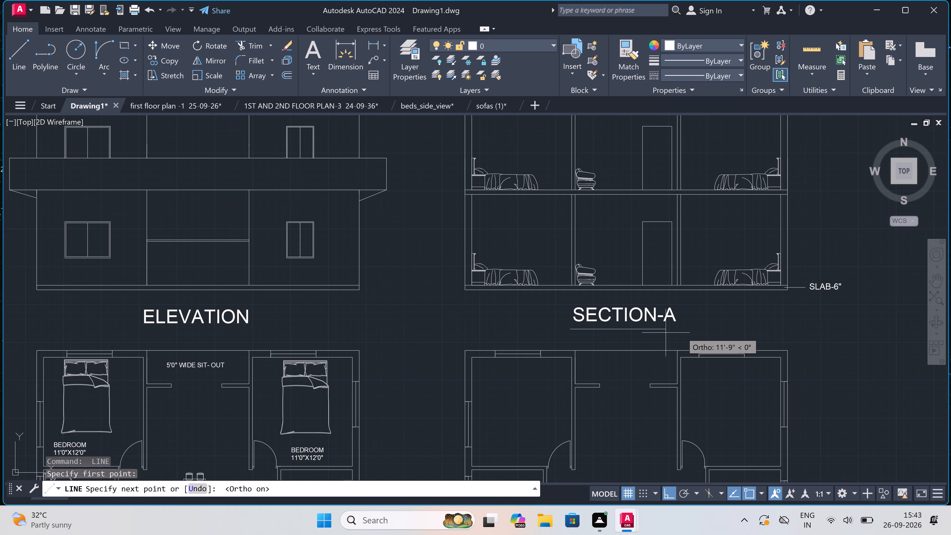
scroll(683, 332, "up", 8)
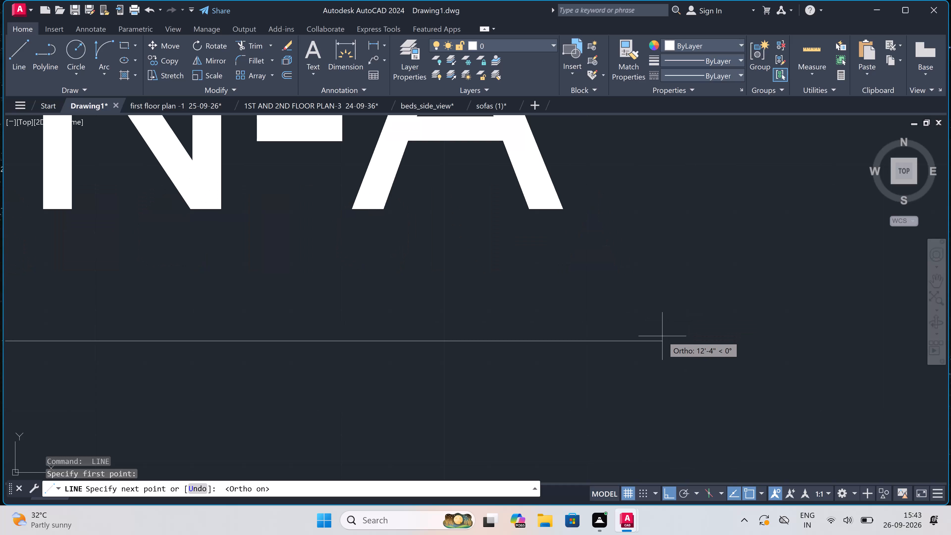
left_click(661, 339)
key("Escape")
Draw a horizontal underline about 12'-0" long just beneath the ELEVATION title.
scroll(675, 311, "down", 3)
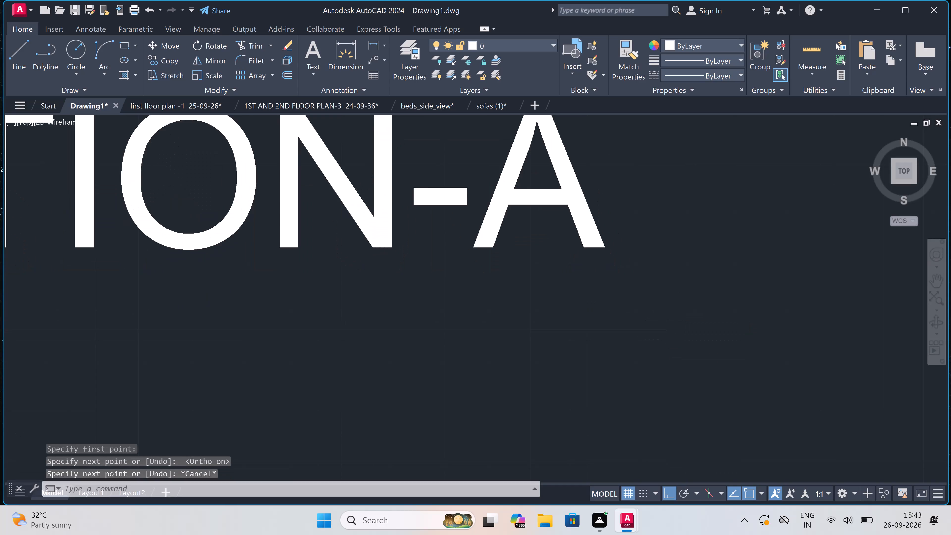
scroll(666, 314, "down", 6)
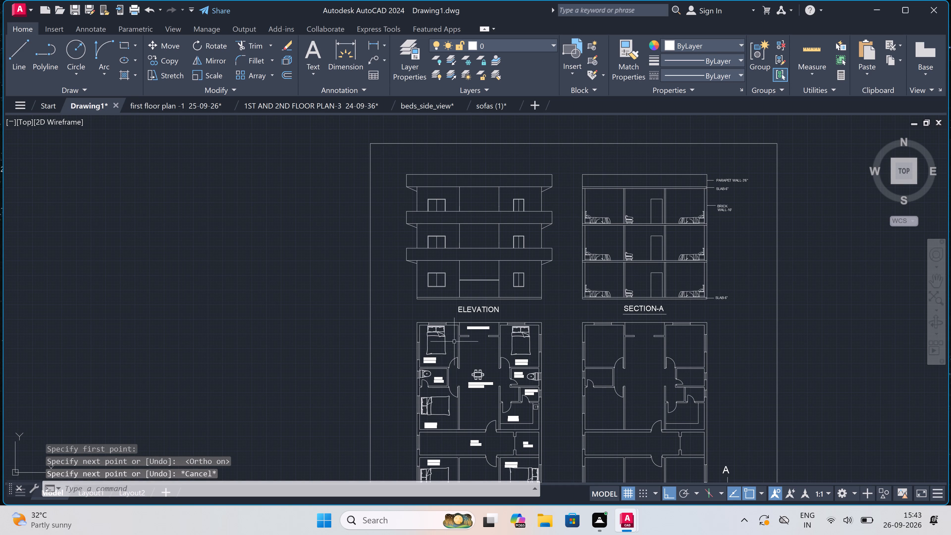
key("space")
scroll(468, 310, "up", 7)
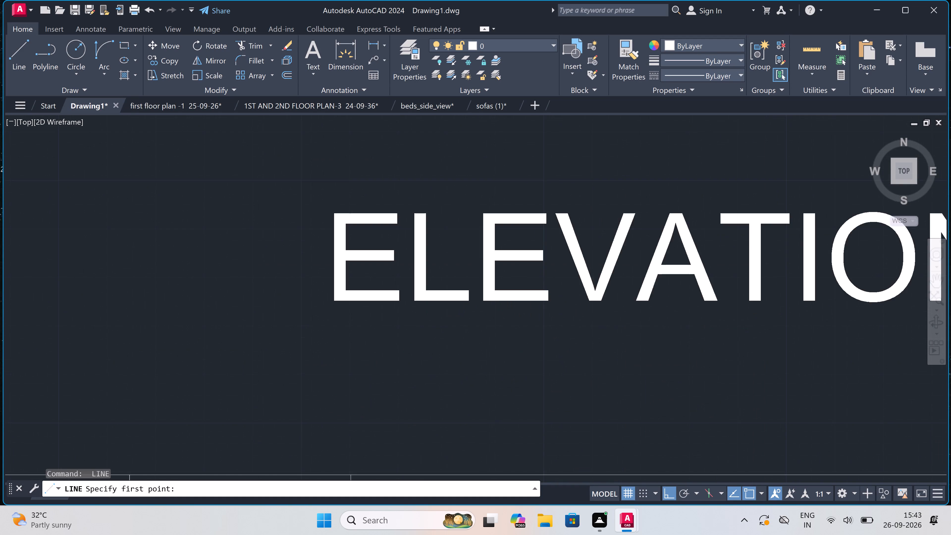
scroll(275, 350, "up", 2)
left_click(228, 354)
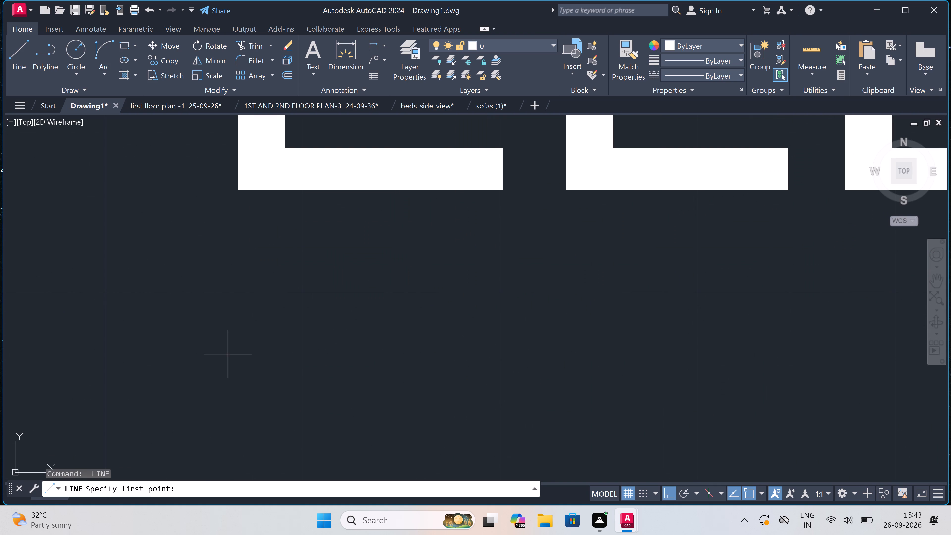
scroll(670, 351, "down", 8)
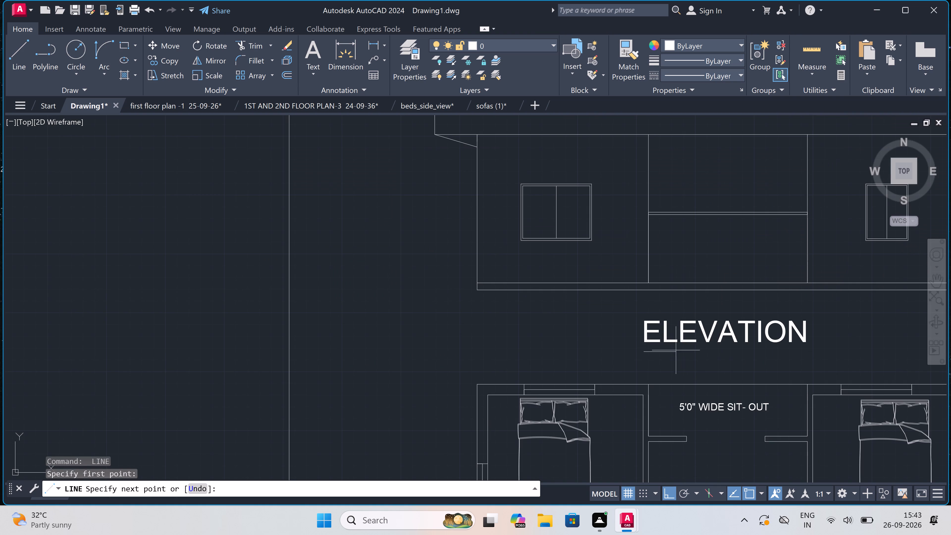
scroll(852, 347, "up", 1)
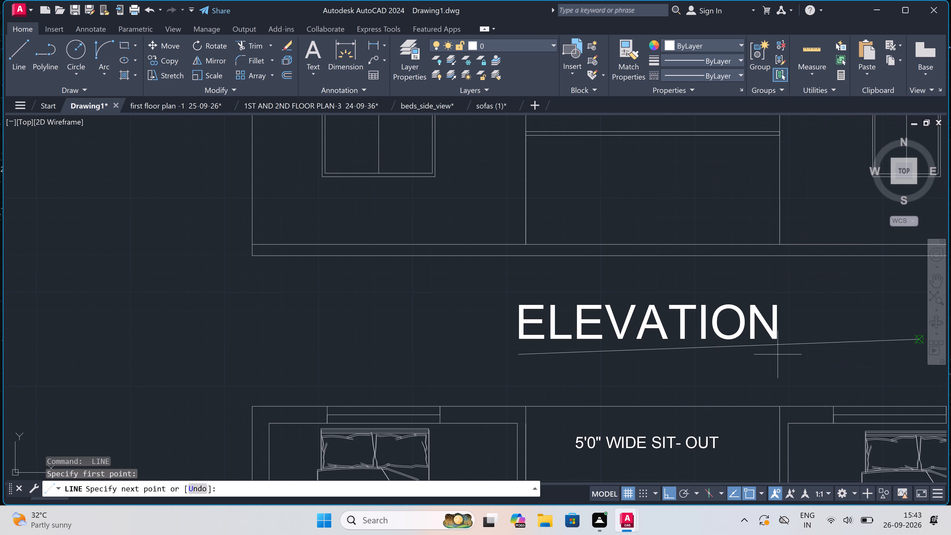
scroll(790, 348, "up", 3)
scroll(776, 379, "up", 3)
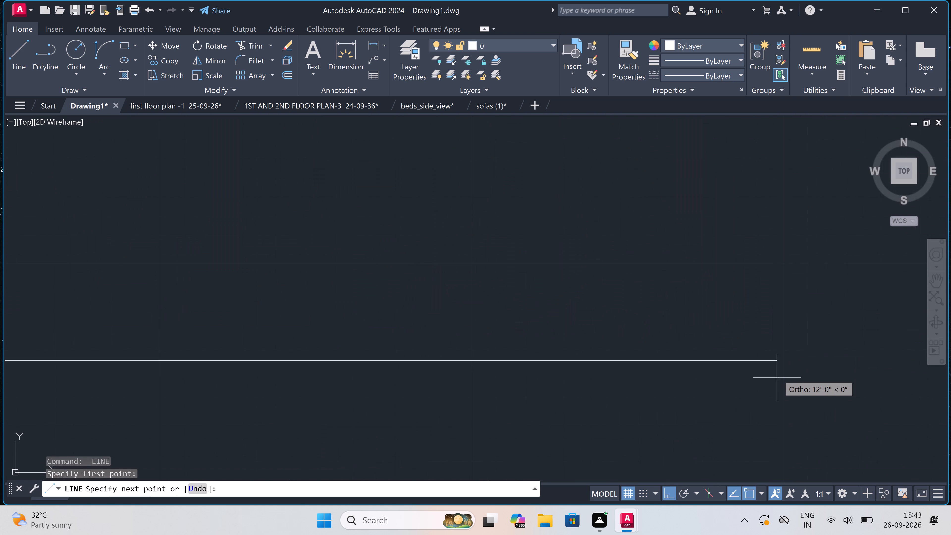
left_click(780, 359)
key("Escape")
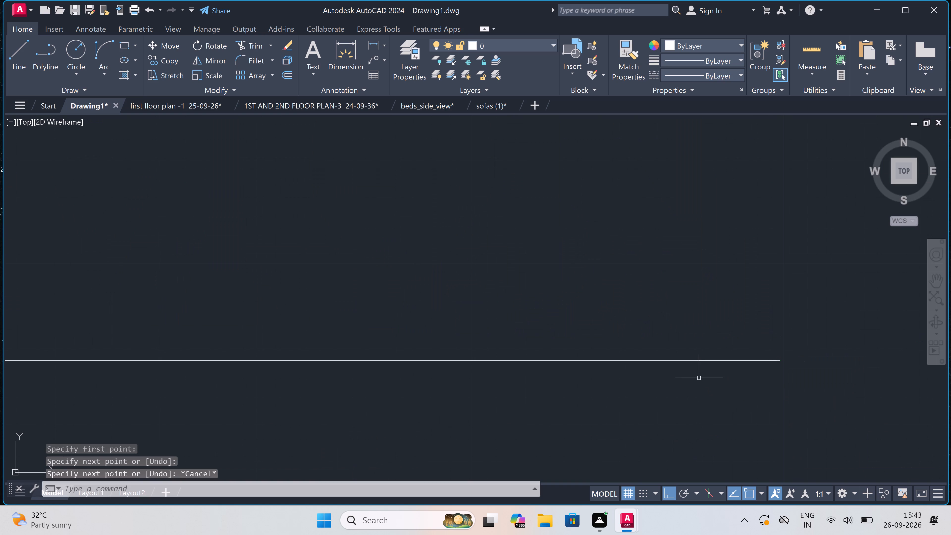
Check the ELEVATION and SECTION-A title underlines and the overall layout of the sheet within its border.
scroll(600, 306, "down", 8)
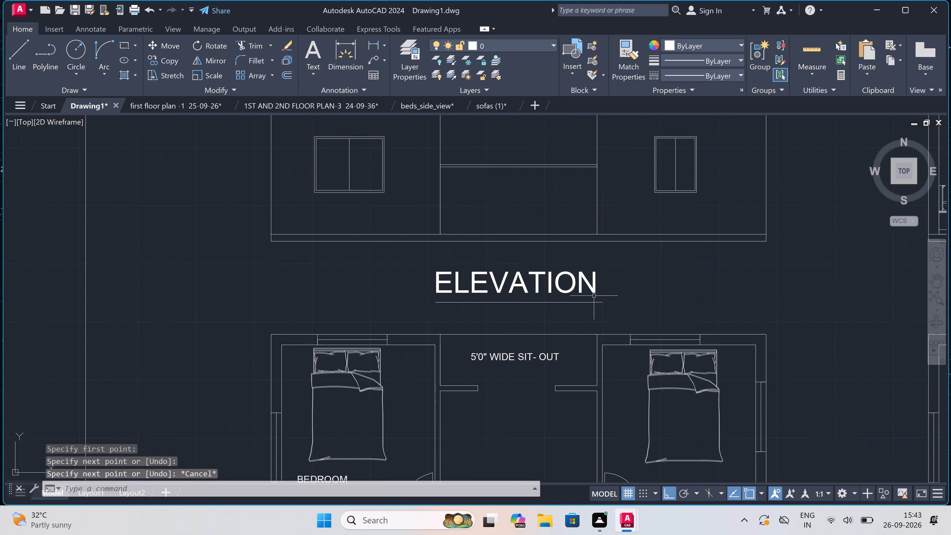
scroll(594, 296, "down", 8)
scroll(618, 296, "up", 3)
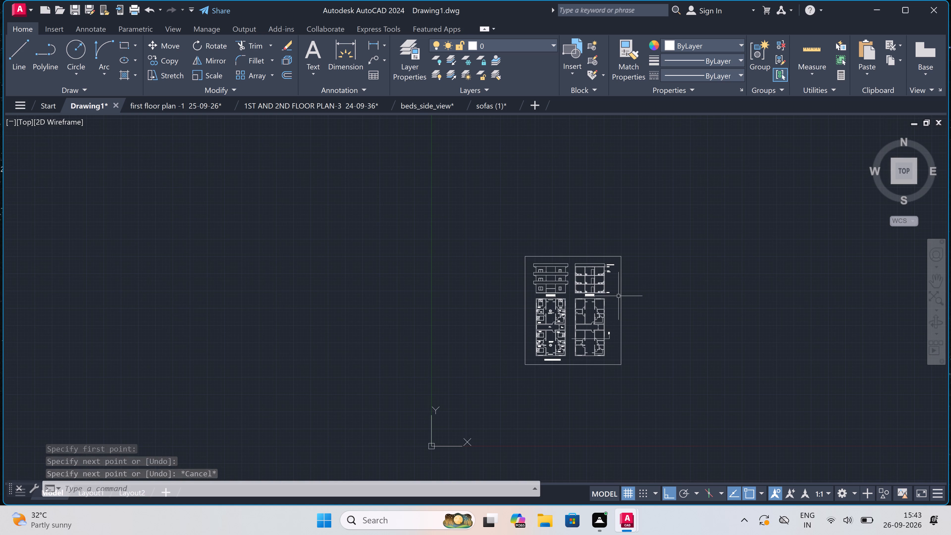
scroll(603, 291, "up", 4)
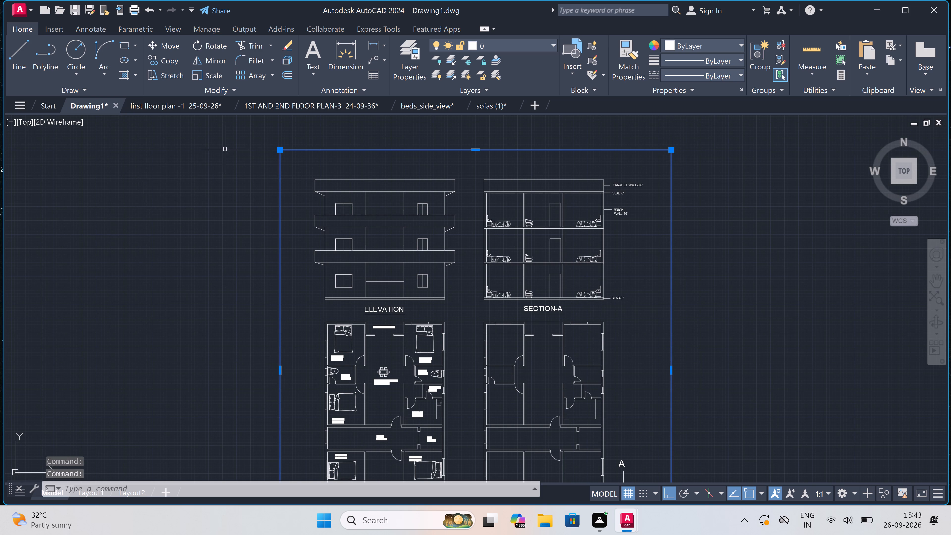
key("Escape")
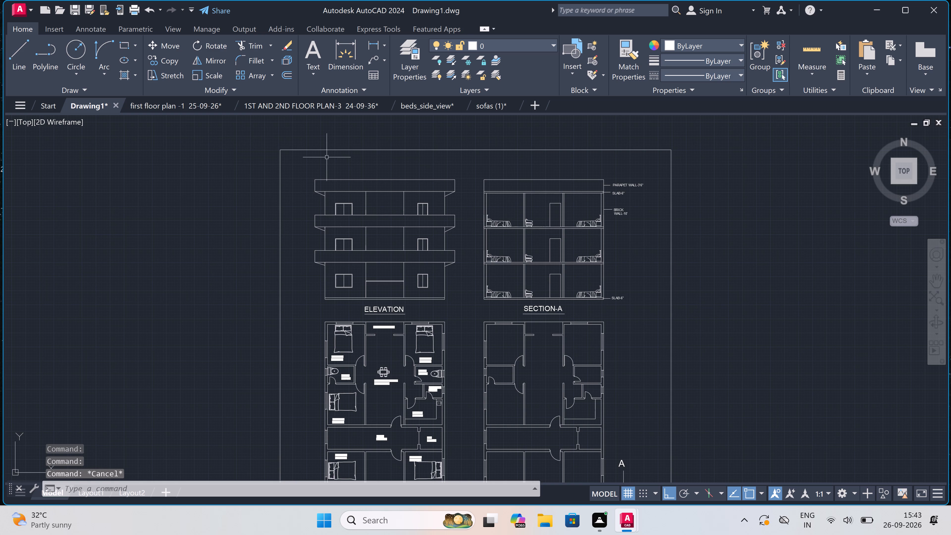
scroll(573, 184, "down", 1)
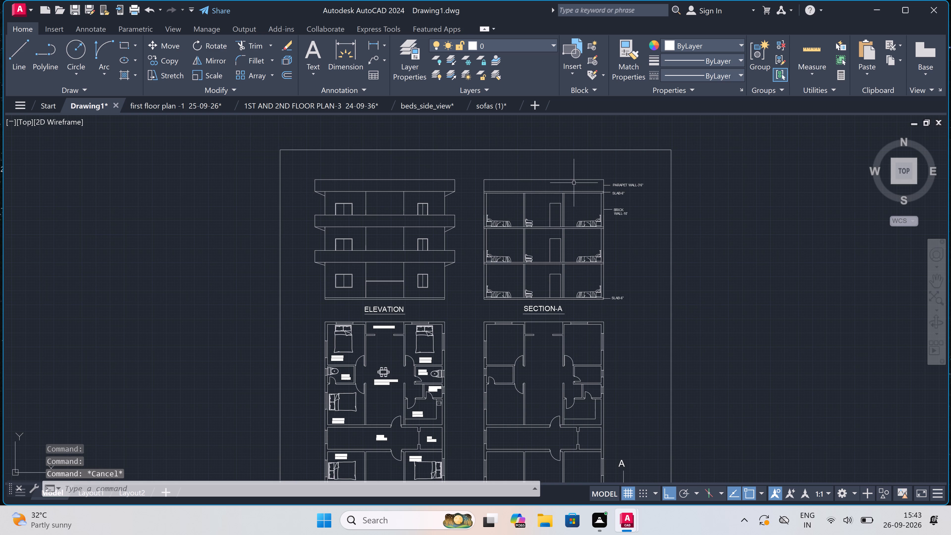
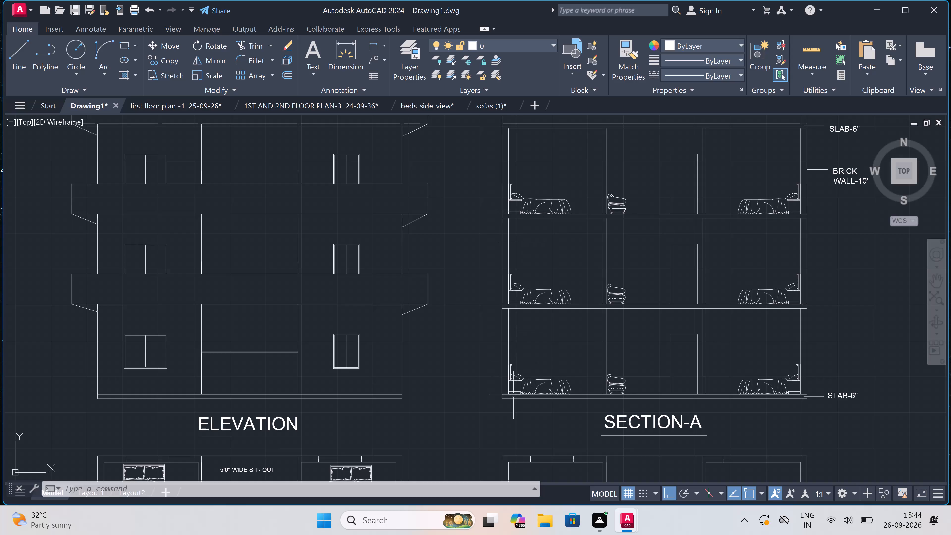
Draw seven horizontal brick-course lines across the thickness of Section-A's left outer wall, beside the ground-floor bed, at roughly even vertical spacing.
scroll(511, 404, "up", 1)
scroll(488, 383, "up", 1)
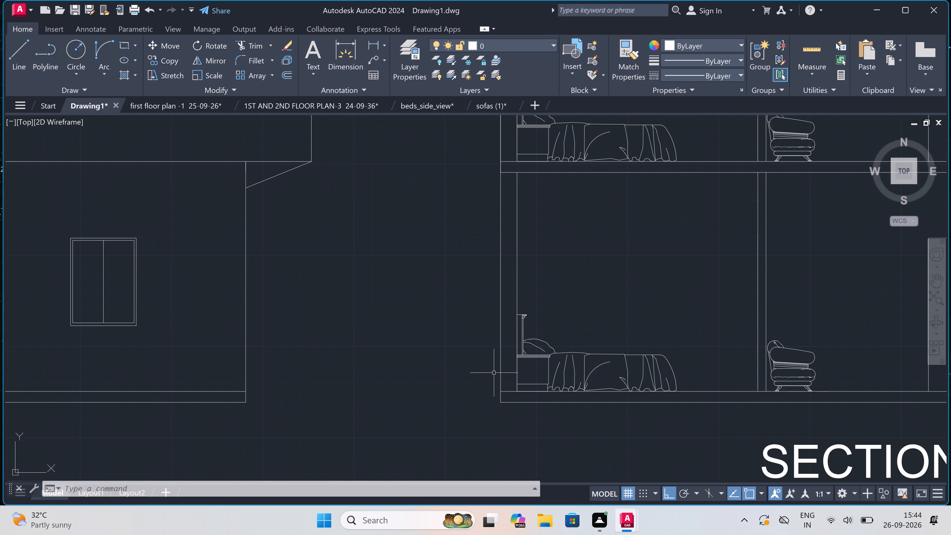
type("L")
key("space")
scroll(511, 379, "up", 2)
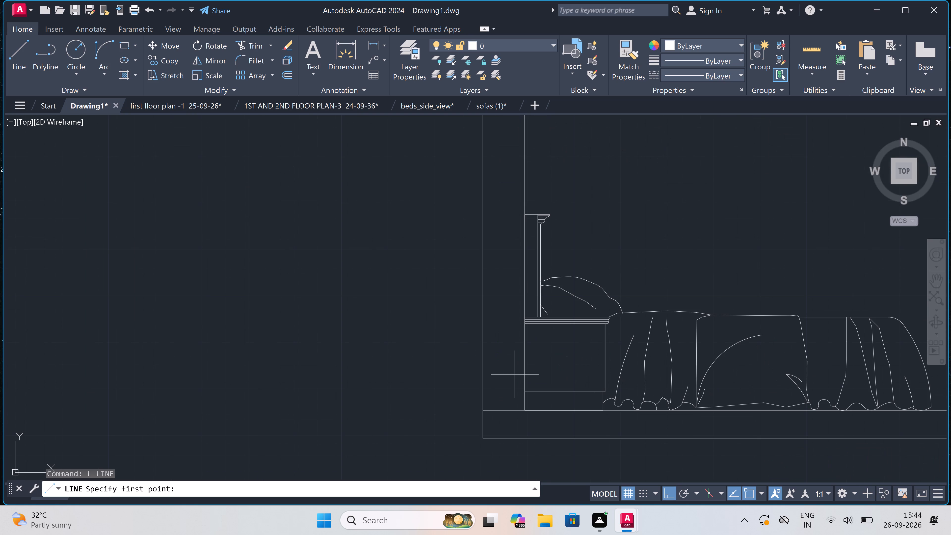
left_click(523, 377)
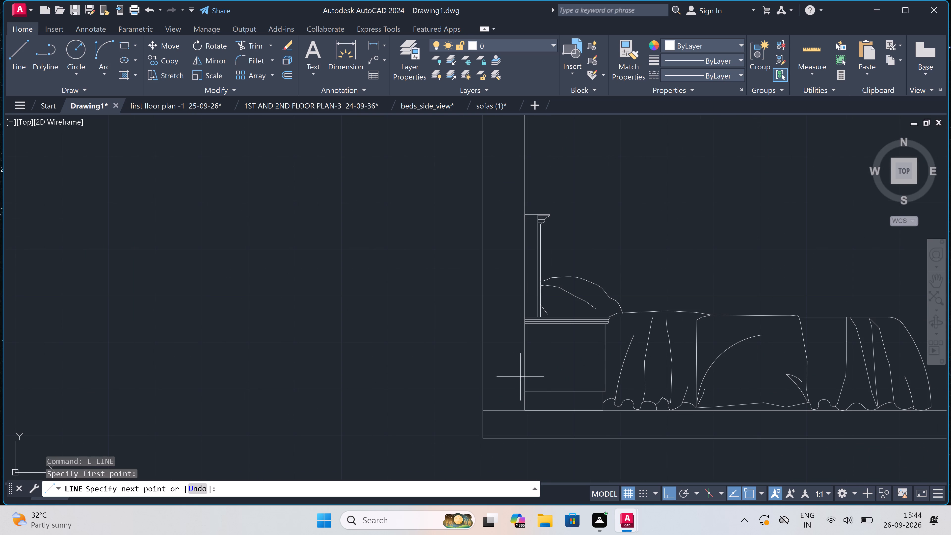
double_click(482, 375)
double_click(485, 345)
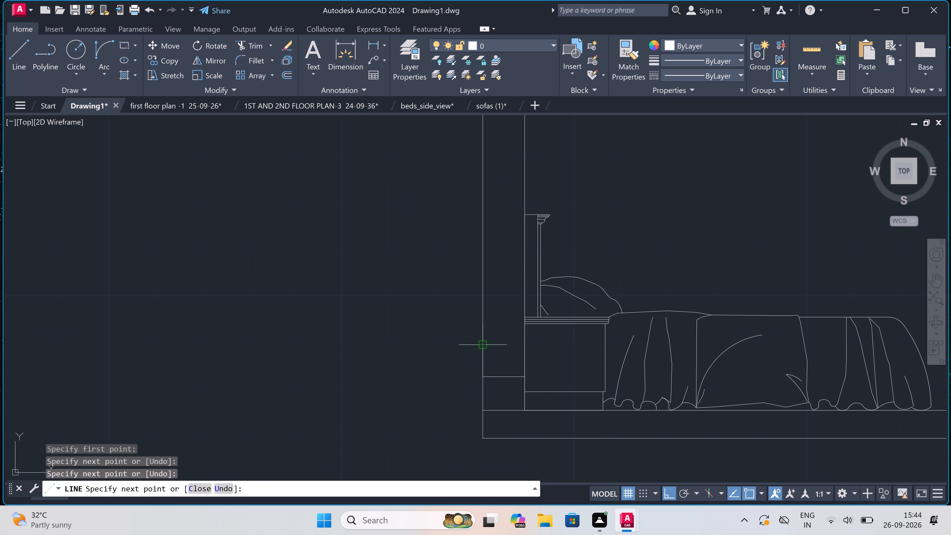
left_click(523, 345)
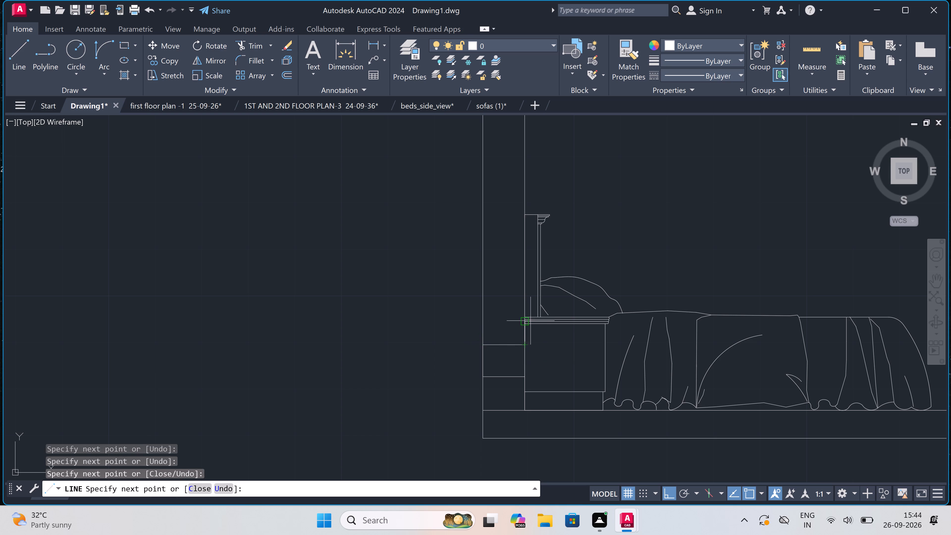
double_click(523, 312)
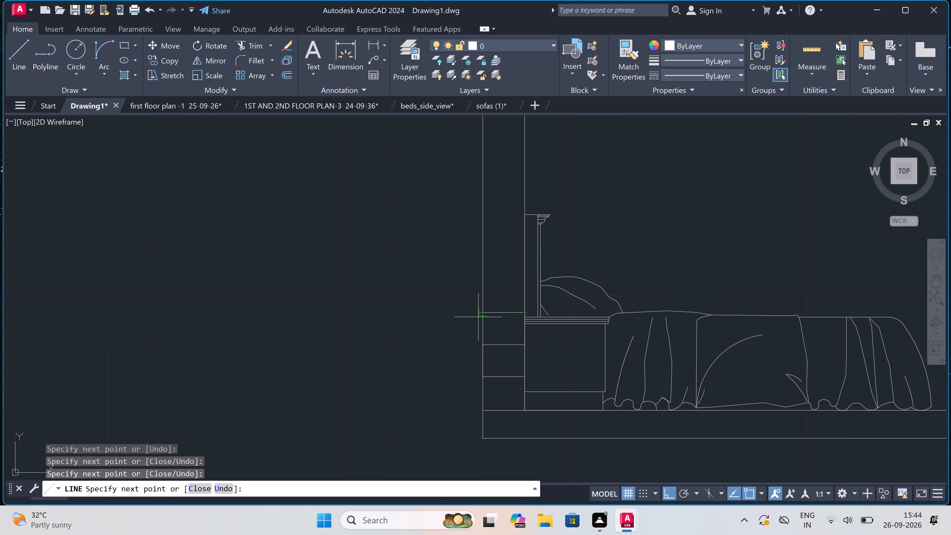
left_click(482, 314)
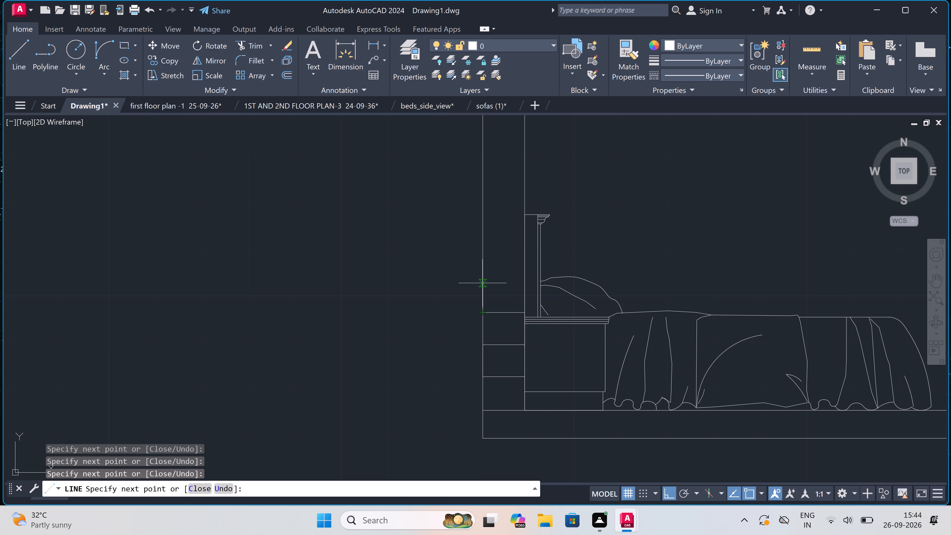
left_click_drag(483, 283, 485, 284)
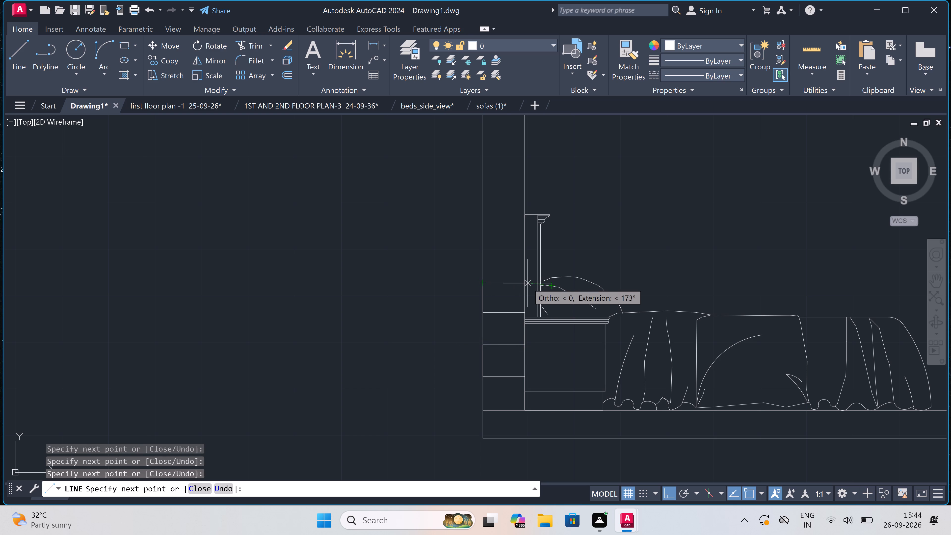
left_click(525, 282)
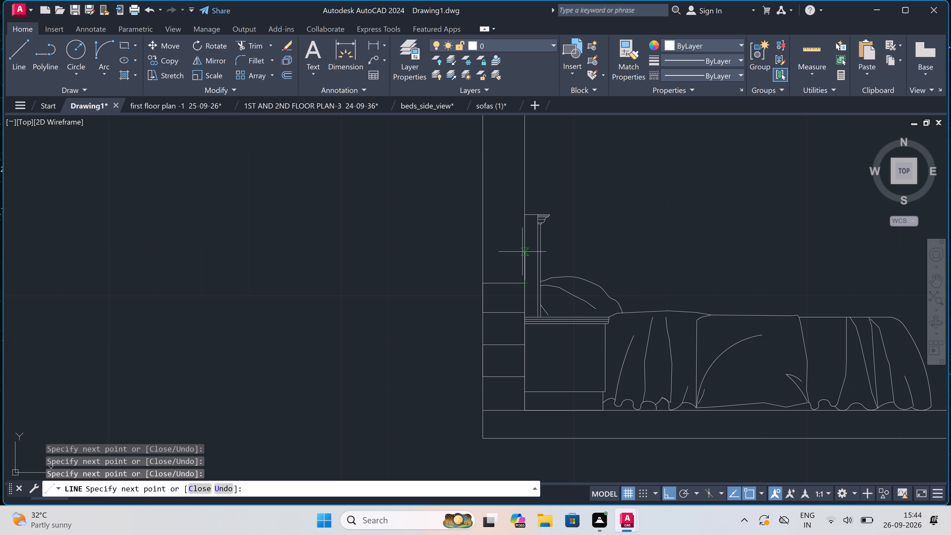
left_click(523, 255)
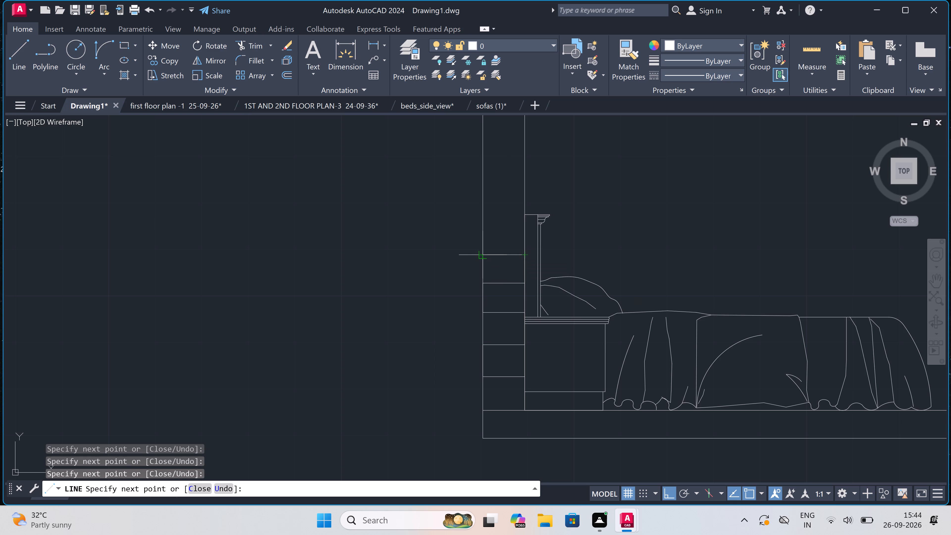
double_click(481, 253)
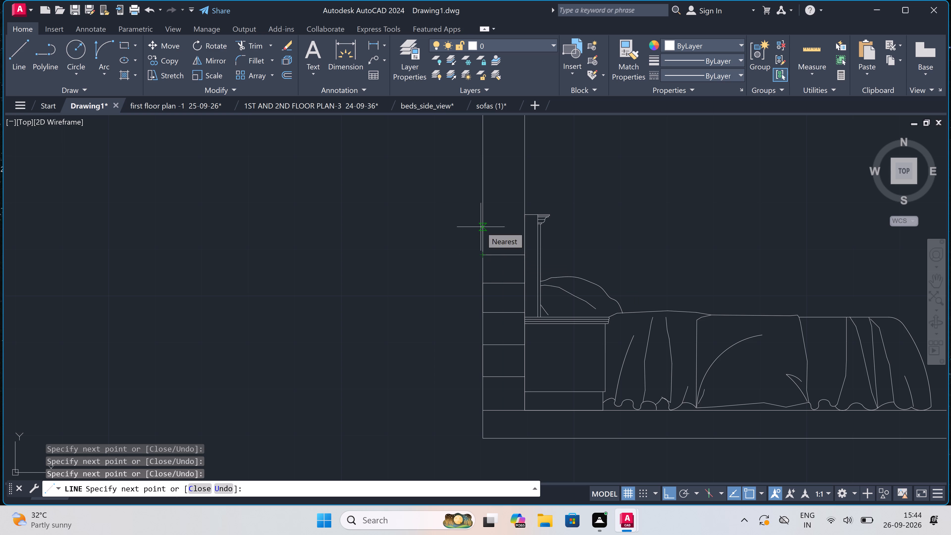
left_click(482, 229)
double_click(526, 227)
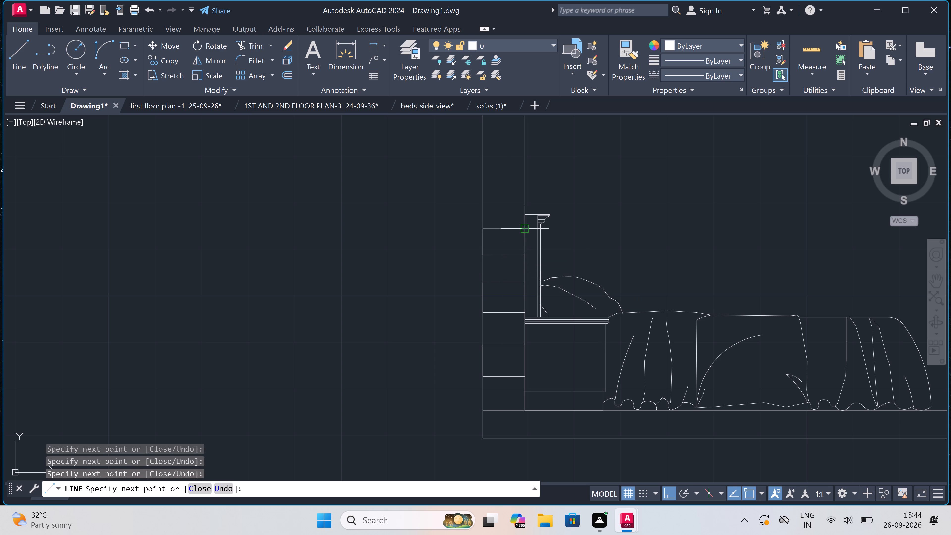
double_click(526, 205)
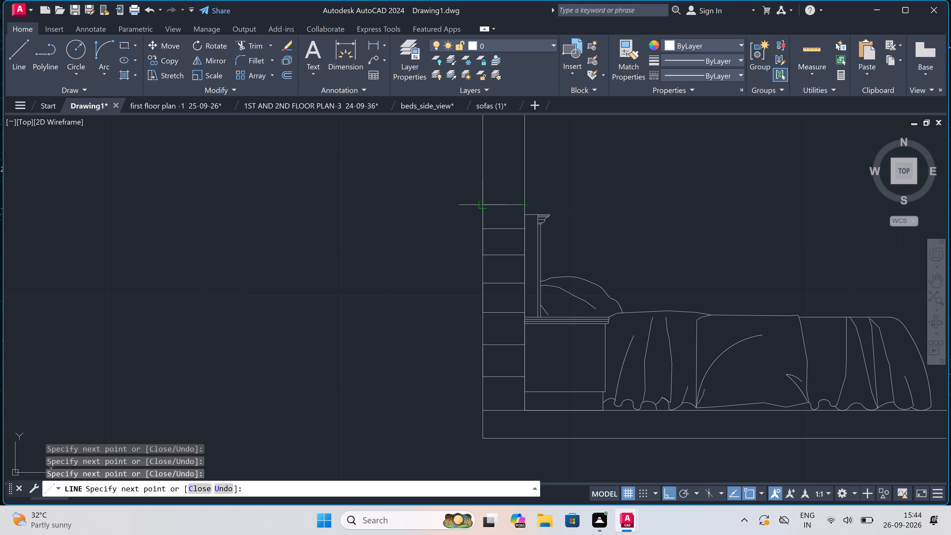
left_click(483, 204)
key("Escape")
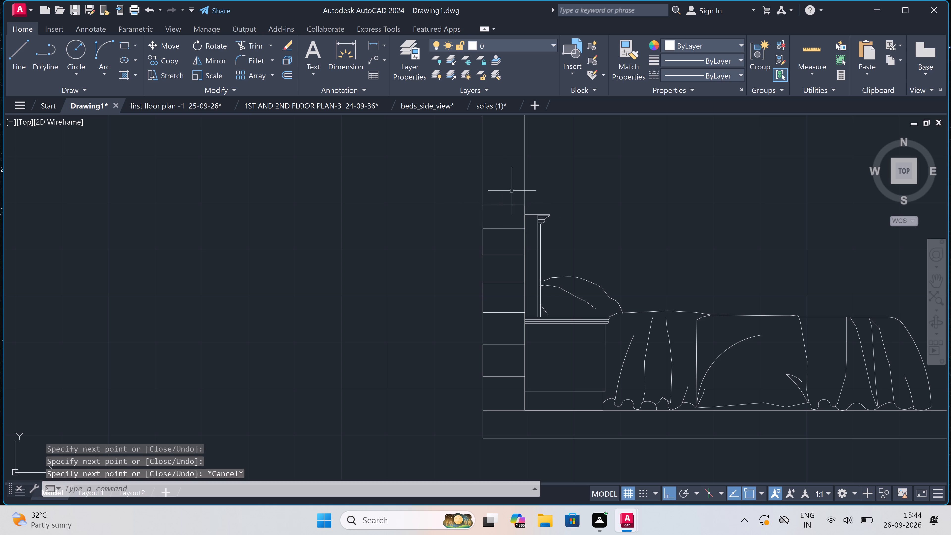
Copy the seven brick-course lines vertically three times to continue the pattern up the ground-floor outer wall and across the first-floor slab.
left_click_drag(519, 187, 519, 191)
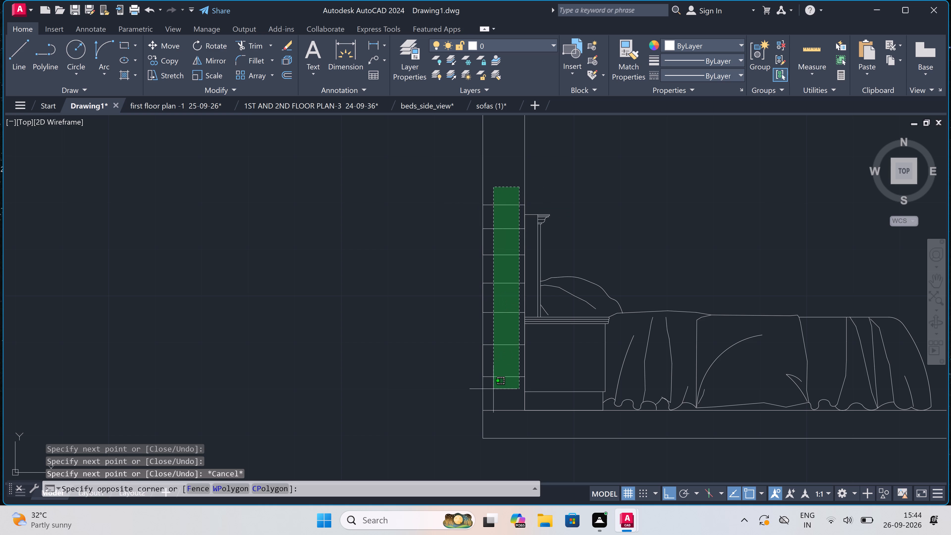
left_click(494, 394)
left_click(165, 61)
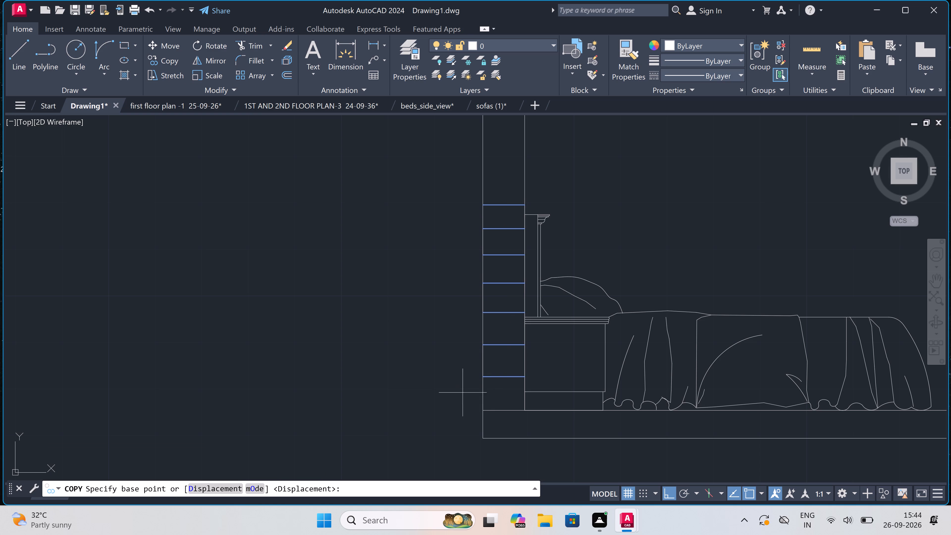
left_click_drag(481, 407, 482, 399)
left_click_drag(482, 381, 482, 373)
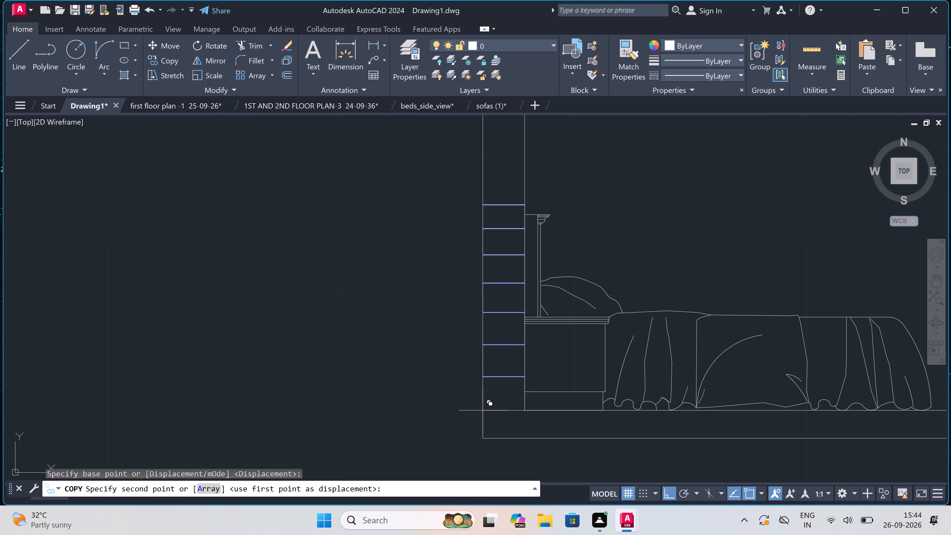
scroll(482, 323, "down", 2)
scroll(481, 268, "up", 3)
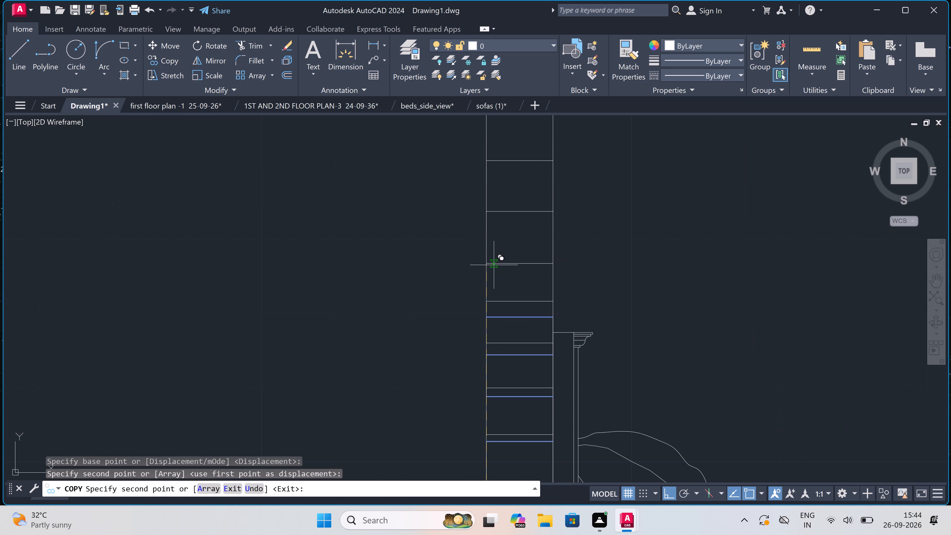
left_click(490, 263)
scroll(490, 263, "down", 4)
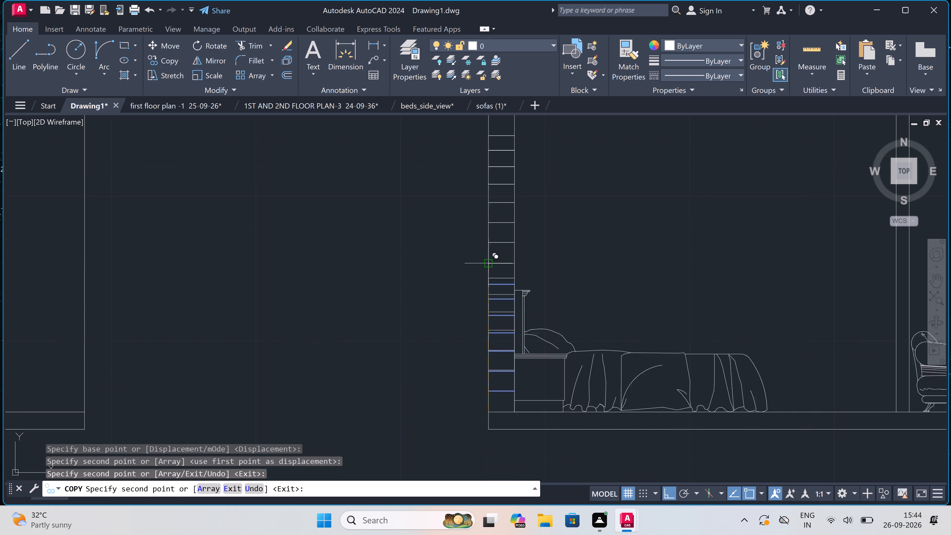
scroll(486, 194, "up", 3)
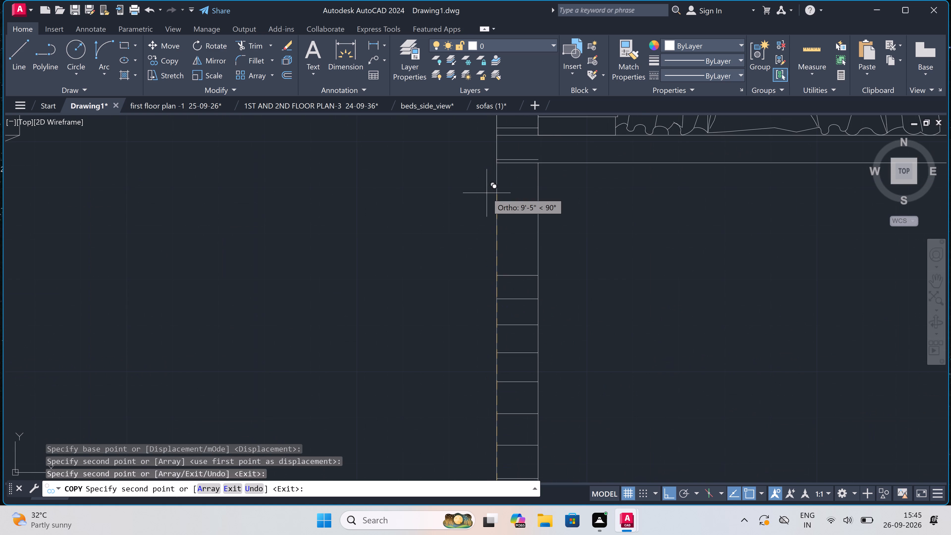
left_click(497, 275)
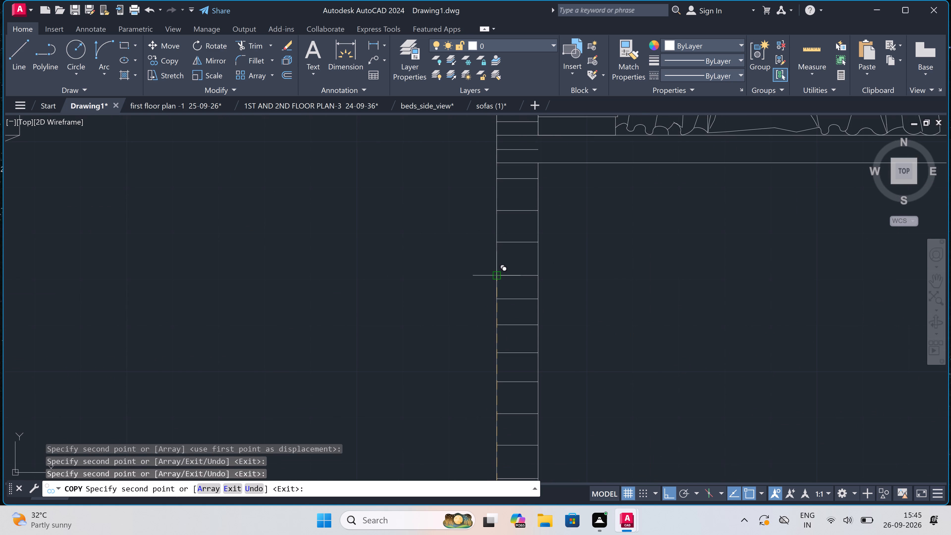
Place three more copies of the brick-course lines up the first-floor part of the left outer wall, continuing across the second-floor slab.
scroll(497, 275, "down", 4)
scroll(495, 223, "up", 3)
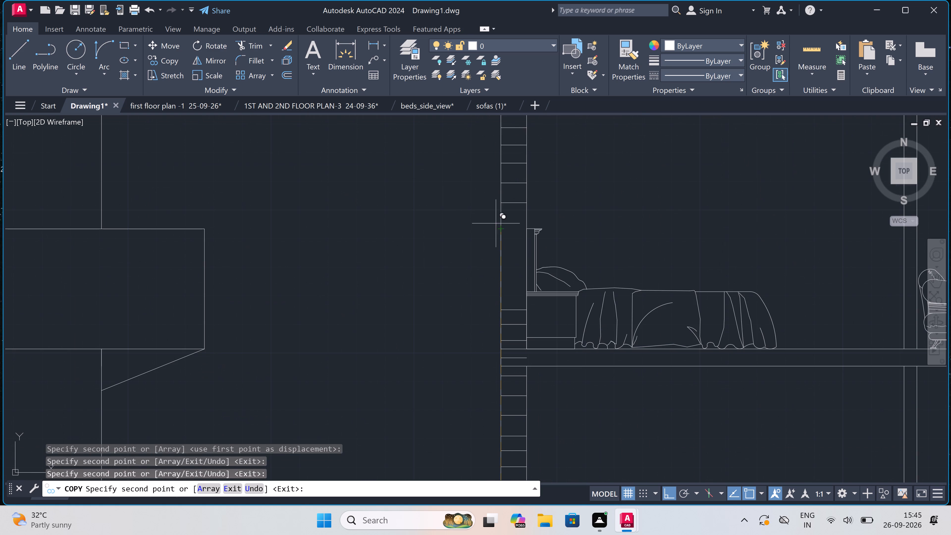
left_click(500, 309)
scroll(500, 309, "down", 3)
scroll(500, 271, "up", 3)
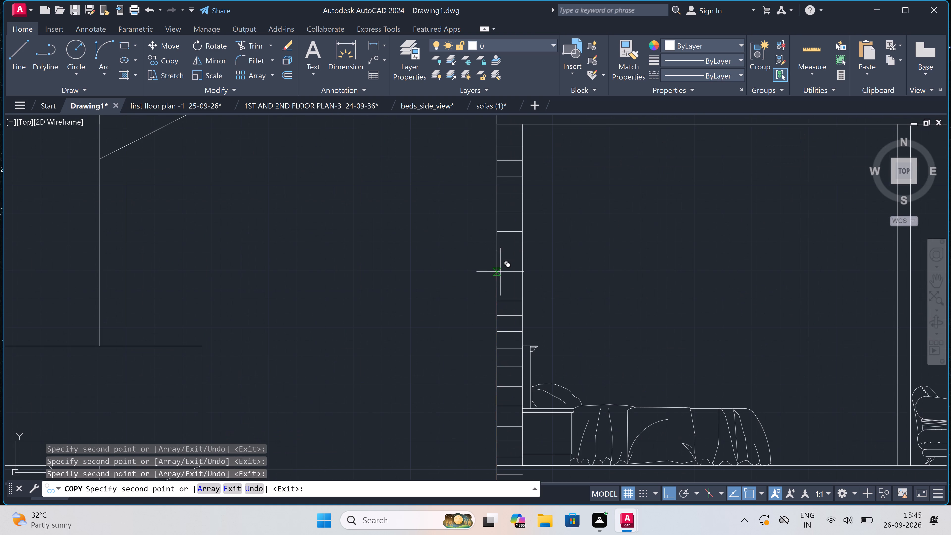
left_click(496, 300)
scroll(496, 300, "down", 3)
scroll(500, 251, "up", 2)
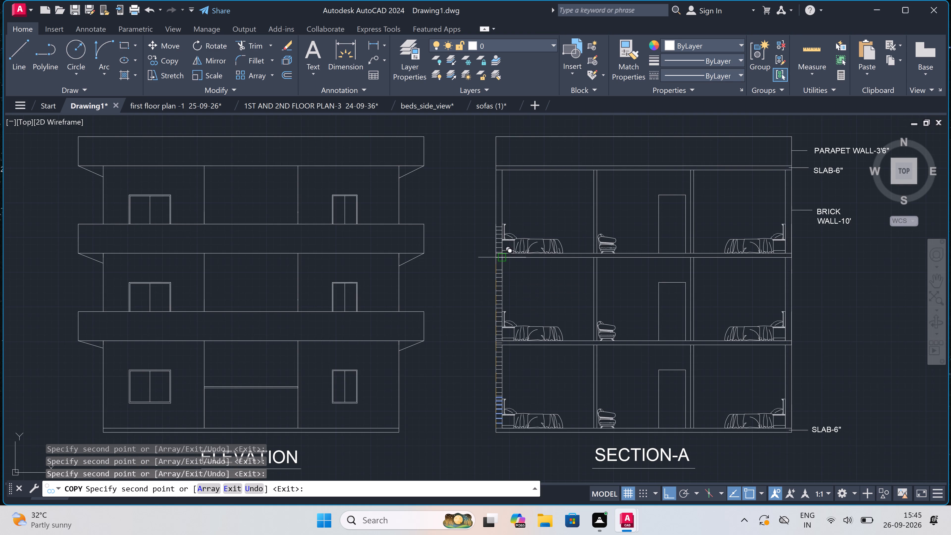
scroll(500, 251, "up", 1)
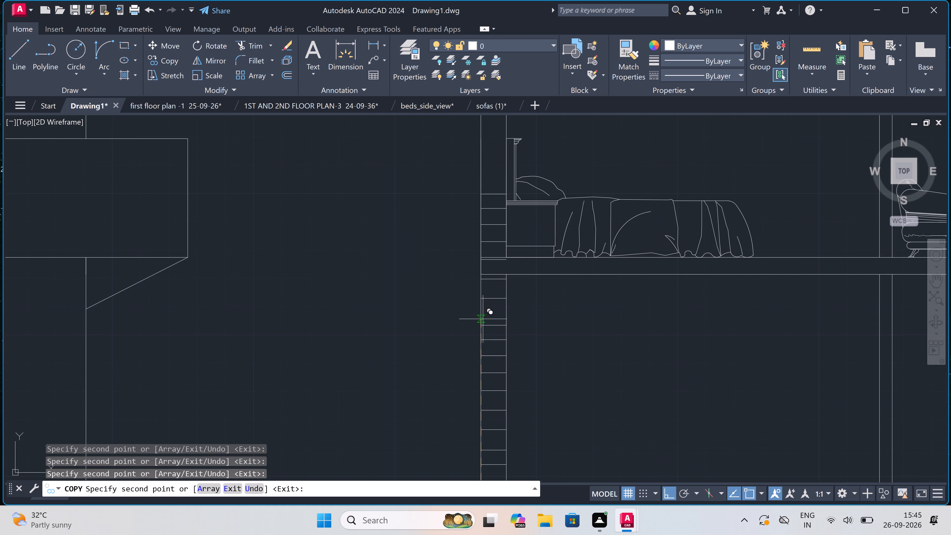
left_click(482, 323)
Place three more copies of the brick-course lines up the second-floor part of Section-A's left outer wall, continuing across the roof slab into the parapet.
scroll(482, 323, "down", 3)
scroll(480, 278, "up", 3)
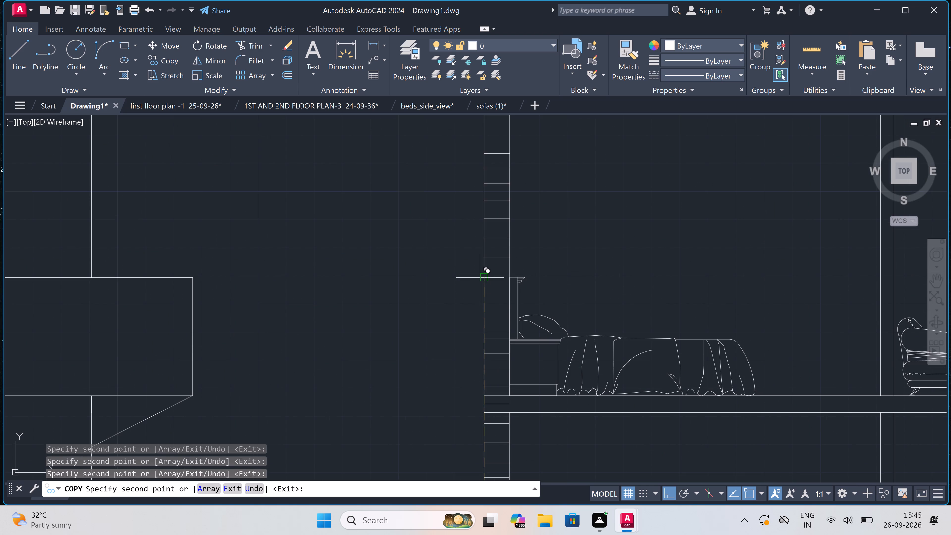
double_click(484, 335)
scroll(494, 296, "down", 3)
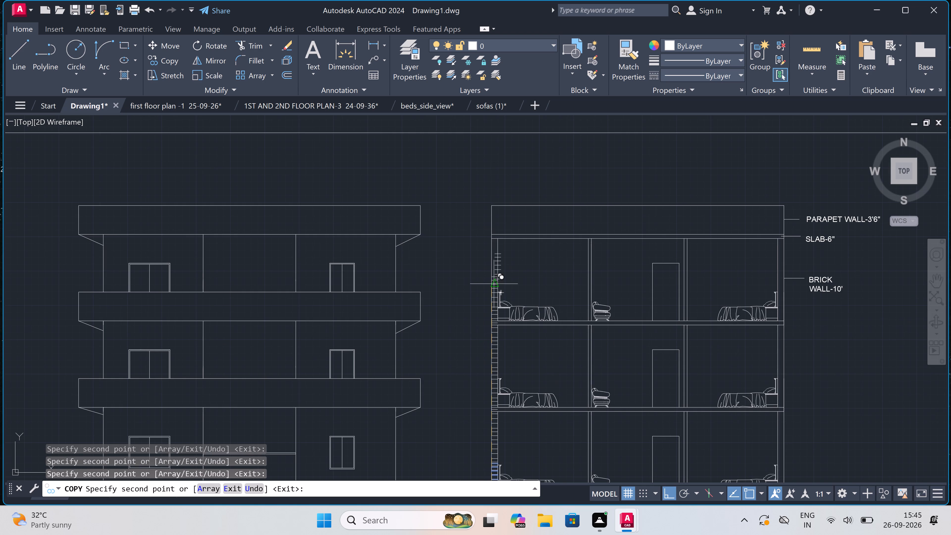
scroll(484, 264, "up", 3)
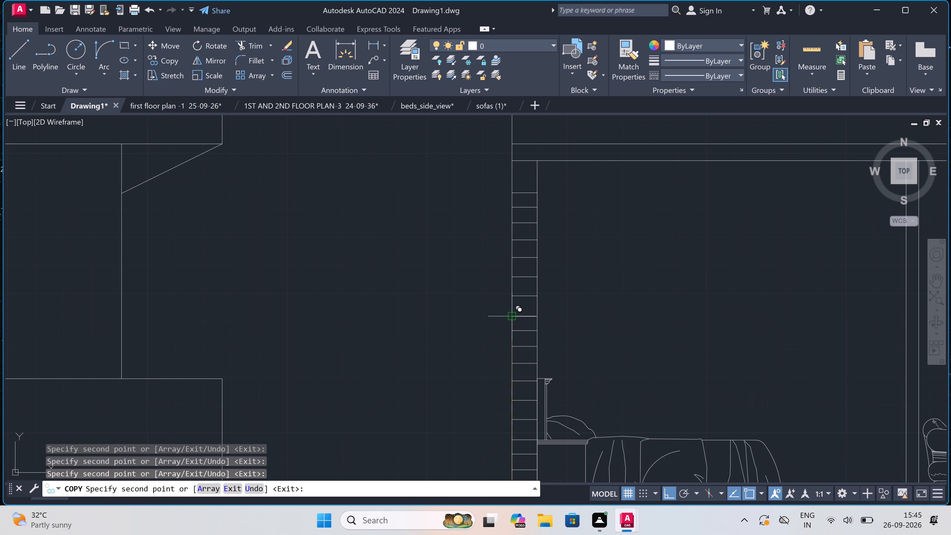
scroll(513, 313, "up", 2)
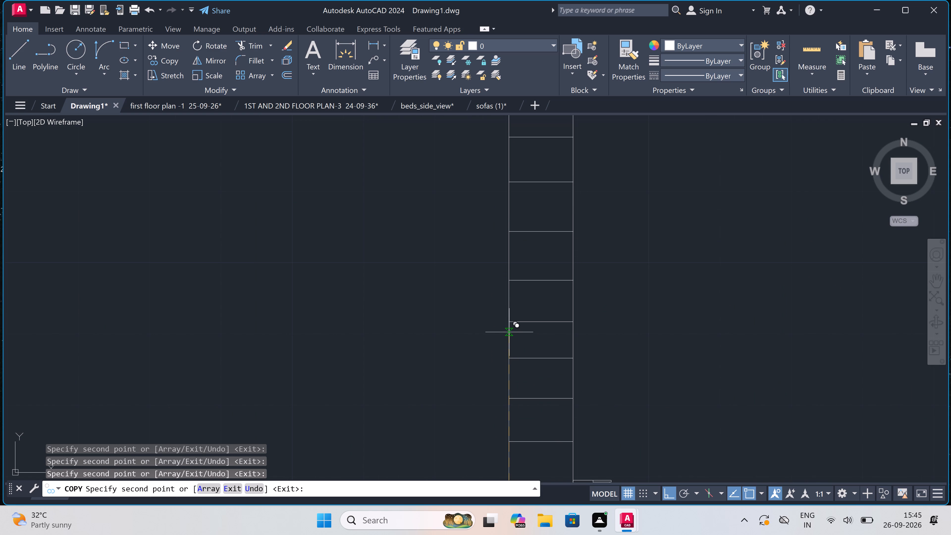
left_click(509, 332)
scroll(508, 306, "down", 3)
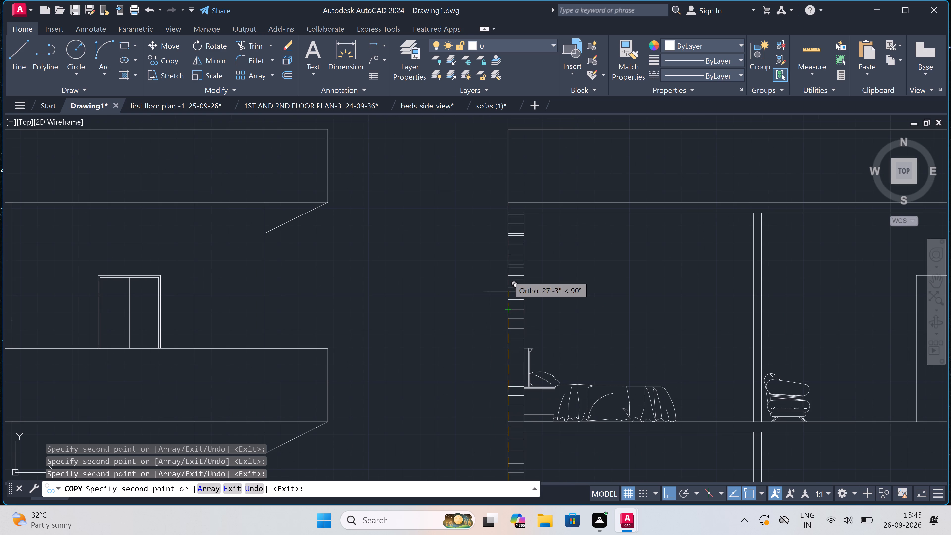
scroll(507, 258, "up", 3)
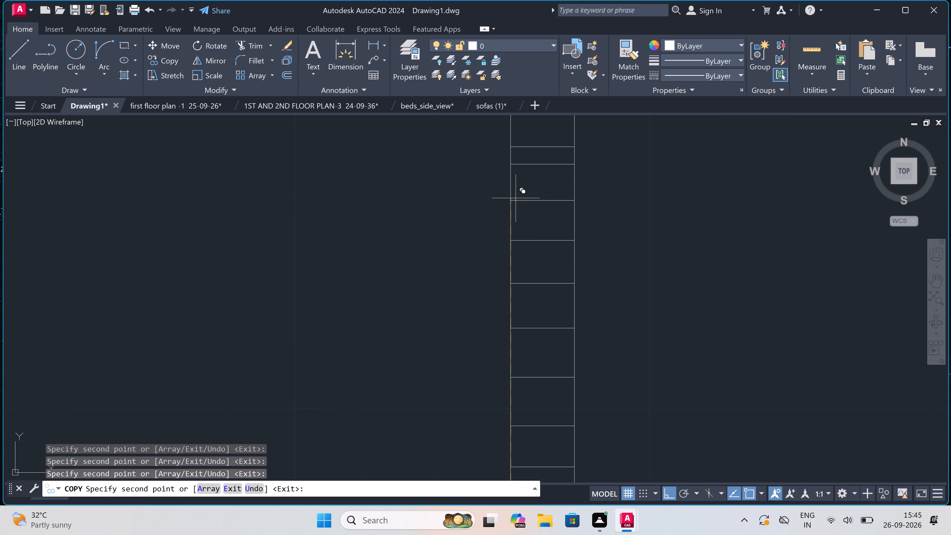
left_click(512, 182)
With Ortho off, place three copies of the brick-course lines up the ground-floor part of Section-A's right outer wall, starting at the floor slab's top.
key("F8")
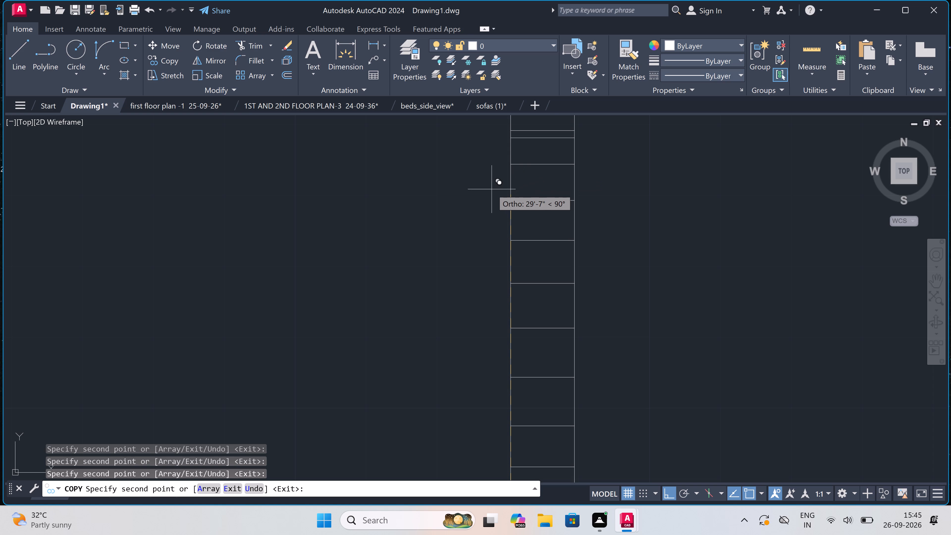
scroll(485, 196, "down", 4)
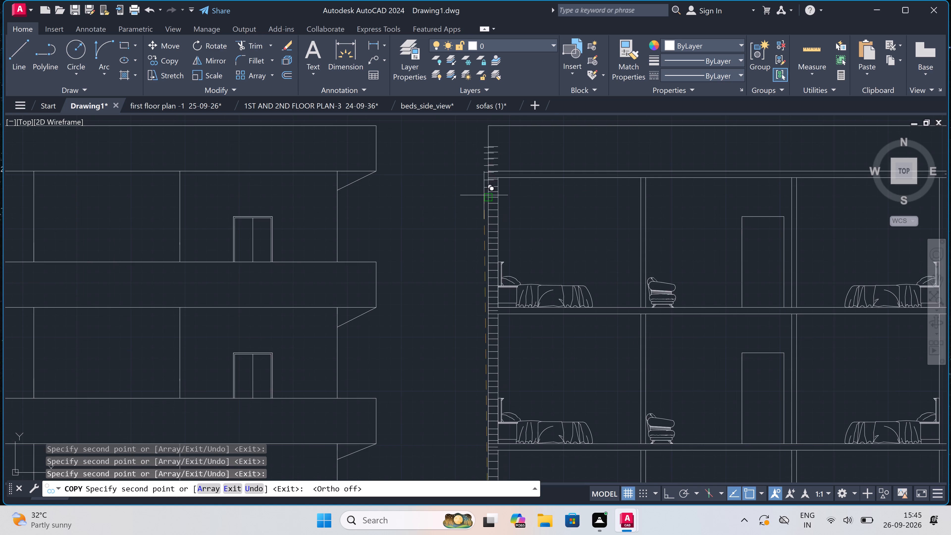
scroll(484, 195, "down", 3)
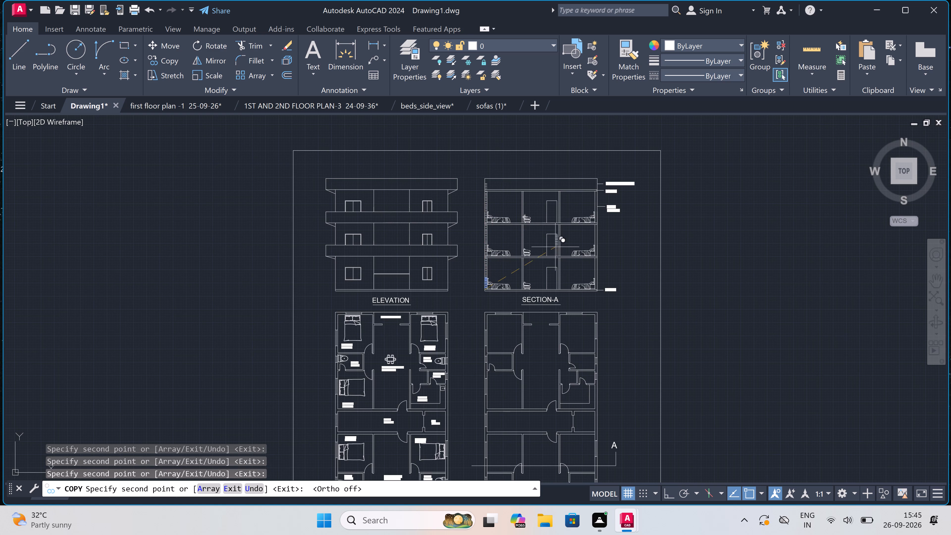
scroll(565, 265, "up", 2)
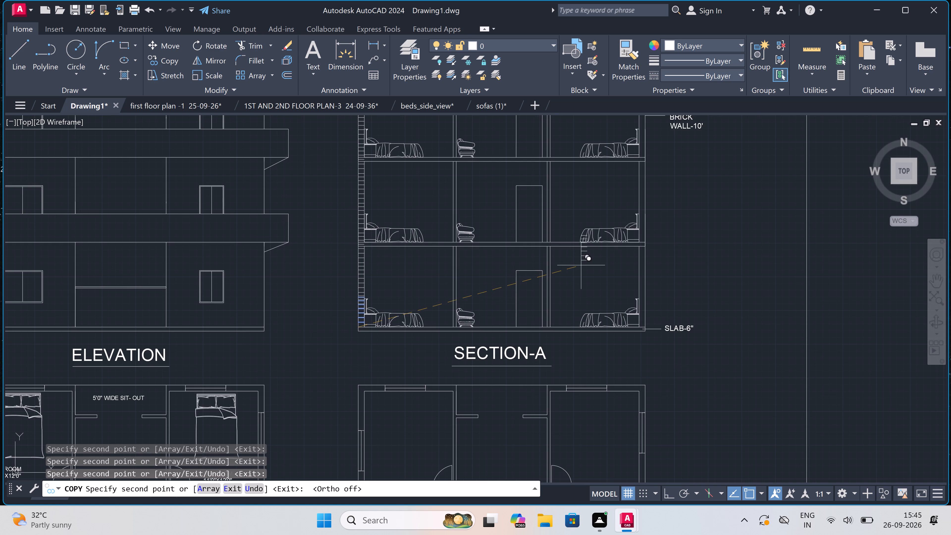
scroll(642, 326, "up", 3)
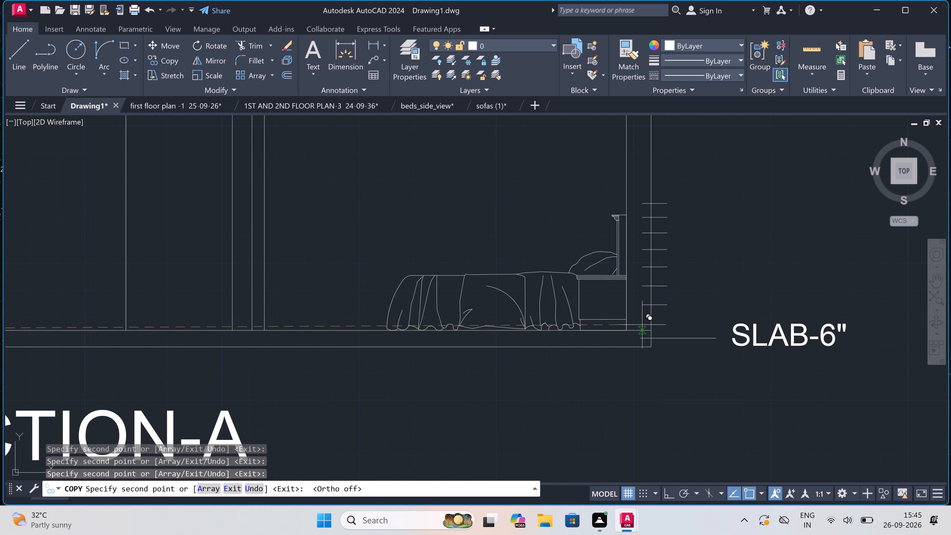
scroll(633, 325, "up", 2)
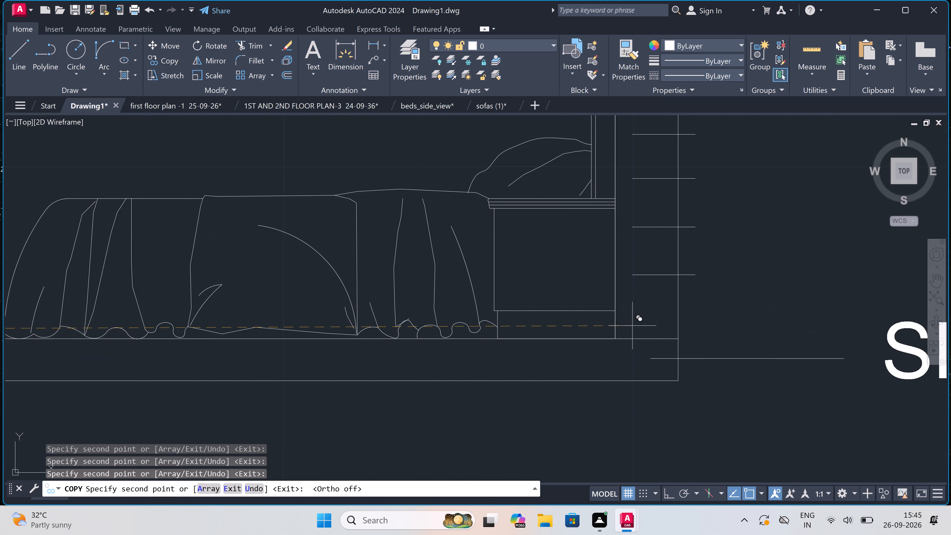
left_click(617, 338)
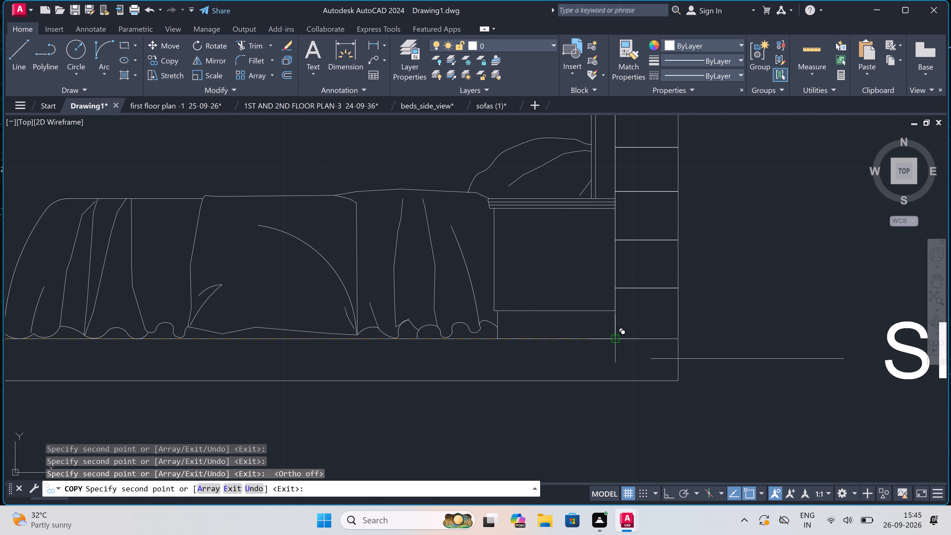
scroll(617, 337, "down", 4)
scroll(612, 263, "up", 1)
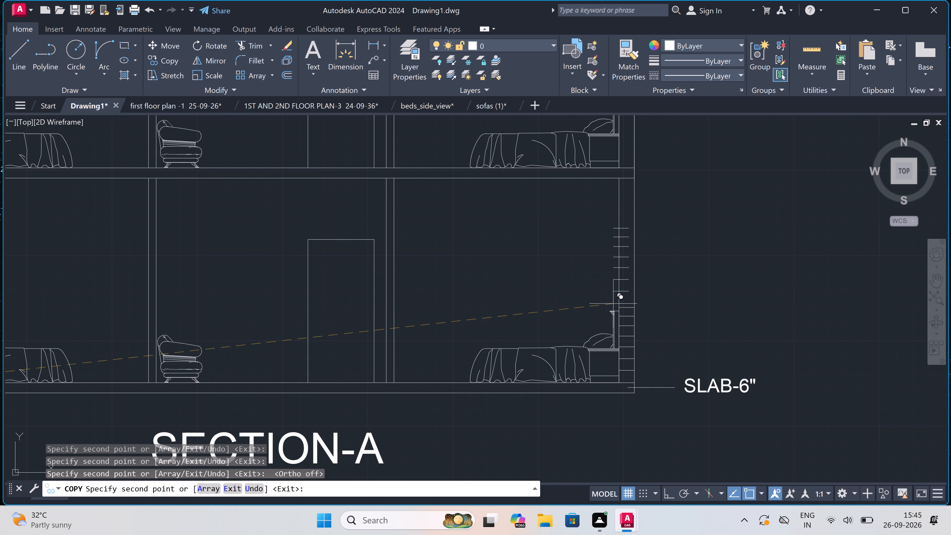
scroll(613, 312, "up", 4)
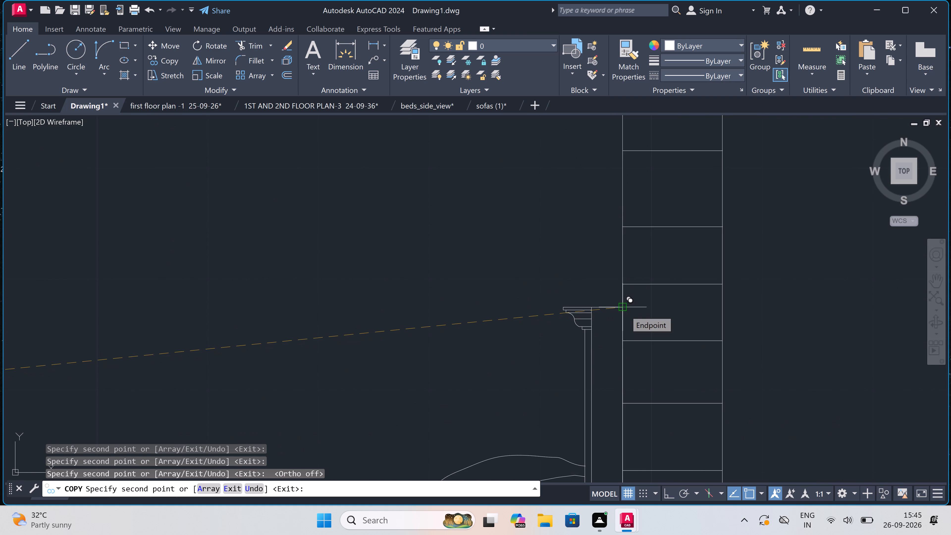
left_click(625, 311)
scroll(601, 268, "down", 4)
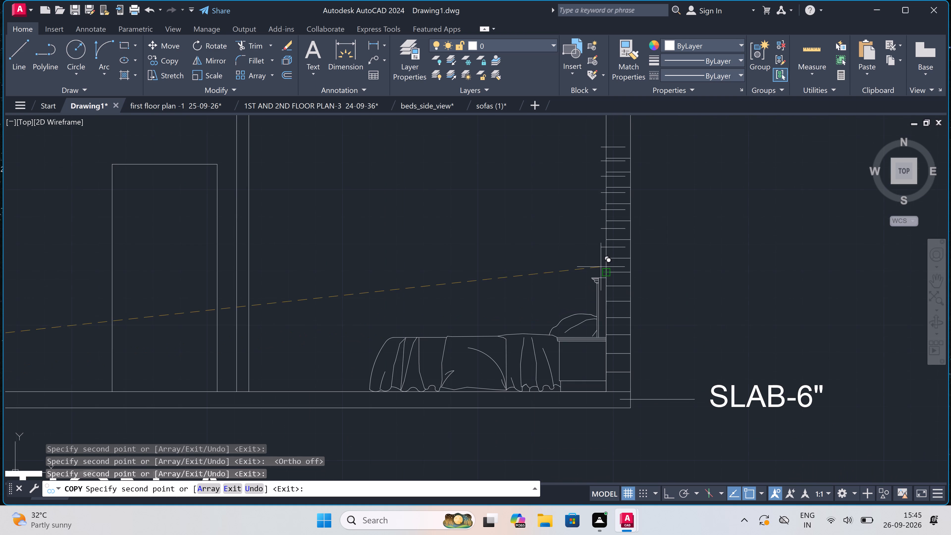
scroll(605, 256, "down", 1)
scroll(602, 221, "up", 3)
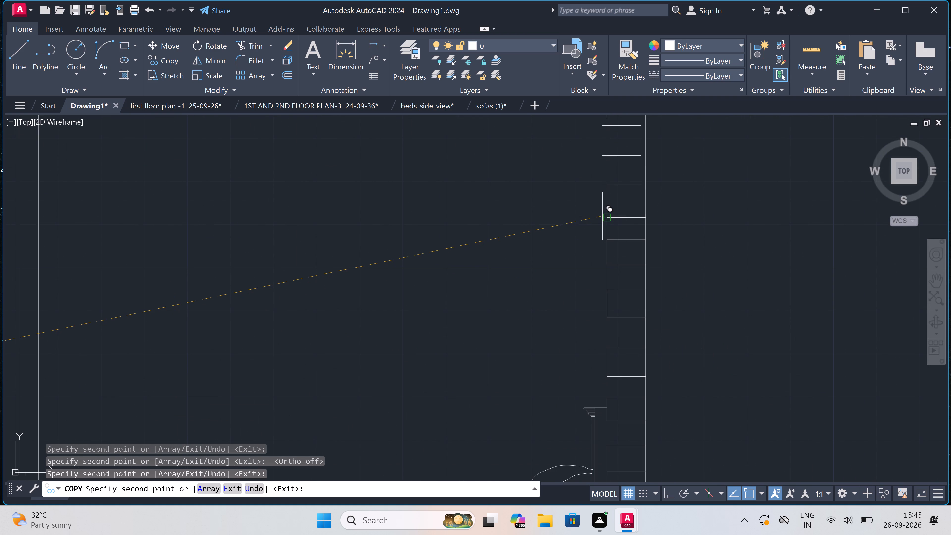
left_click(606, 221)
Place three more copies of the brick-course lines up the first-floor part of the right outer wall, continuing across the second-floor slab.
scroll(606, 221, "down", 6)
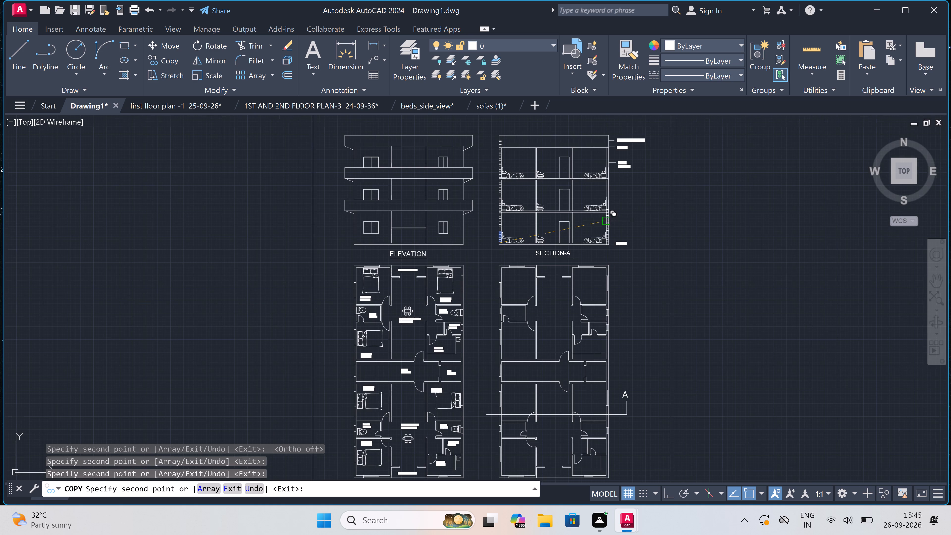
scroll(607, 207, "up", 4)
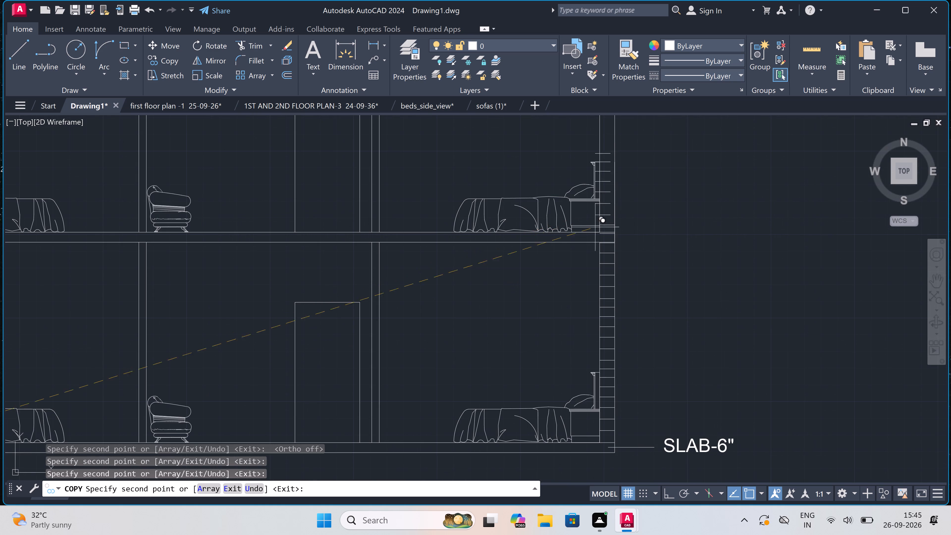
scroll(599, 235, "up", 1)
scroll(605, 215, "up", 3)
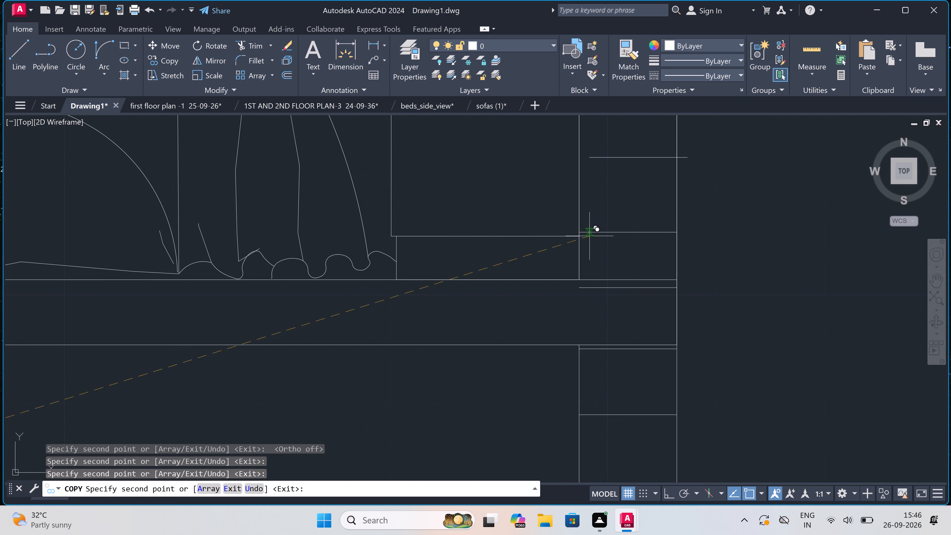
left_click(576, 255)
scroll(580, 250, "down", 2)
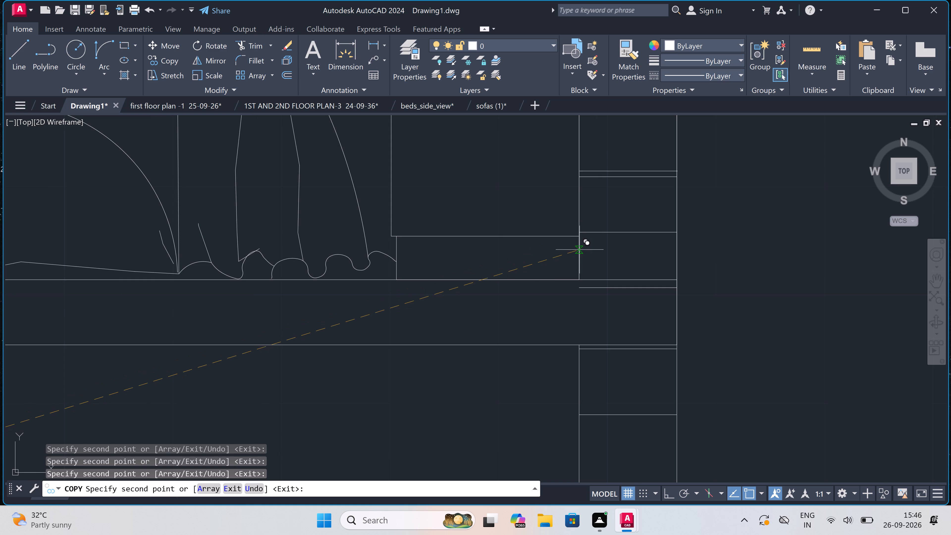
scroll(580, 250, "down", 6)
scroll(577, 224, "up", 4)
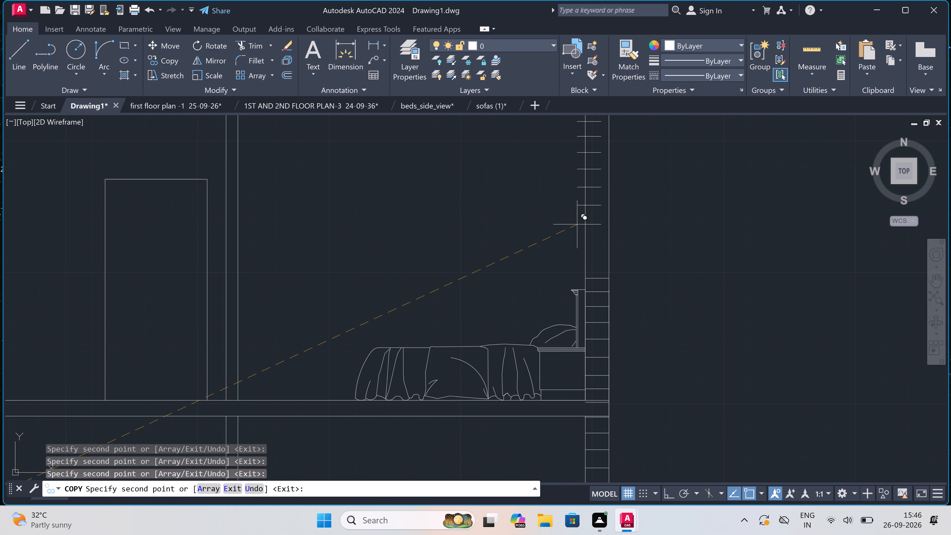
left_click(585, 265)
scroll(585, 265, "down", 4)
scroll(585, 229, "up", 3)
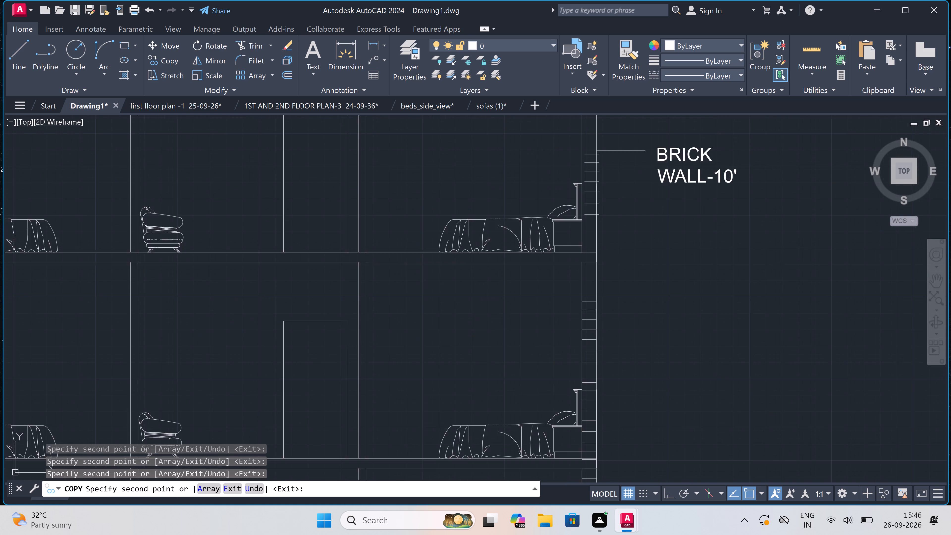
scroll(585, 229, "up", 1)
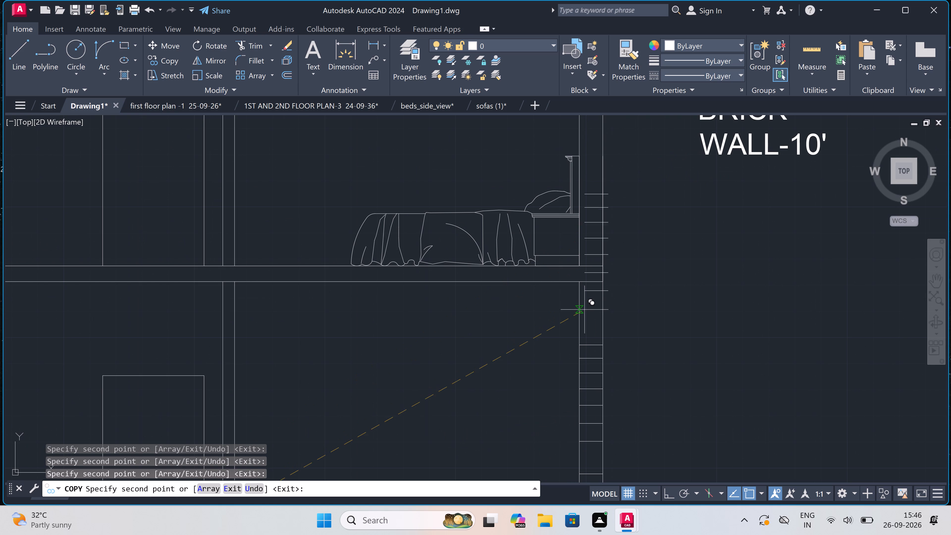
left_click(579, 327)
Place three final copies of the brick-course lines up the second-floor part of the right outer wall, past the roof slab into the parapet.
scroll(579, 327, "down", 3)
scroll(576, 296, "up", 3)
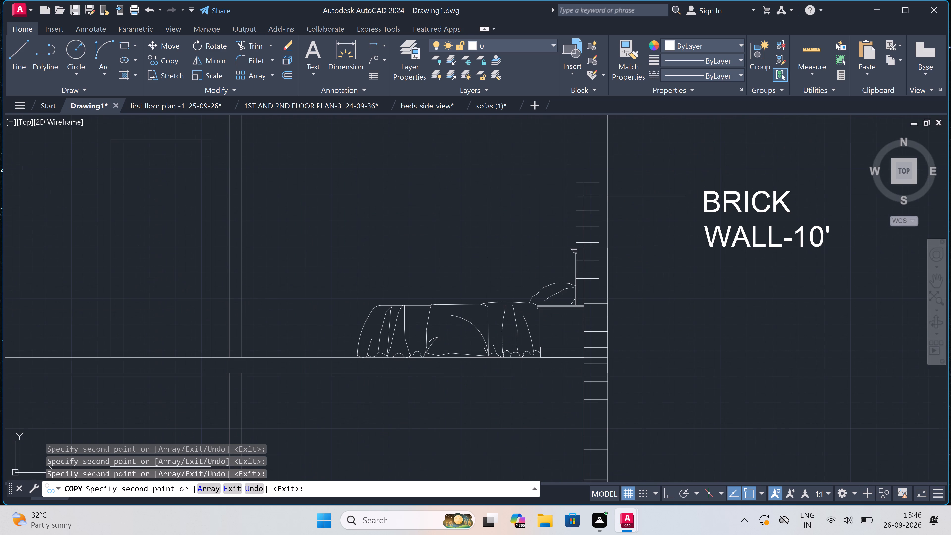
scroll(580, 288, "up", 1)
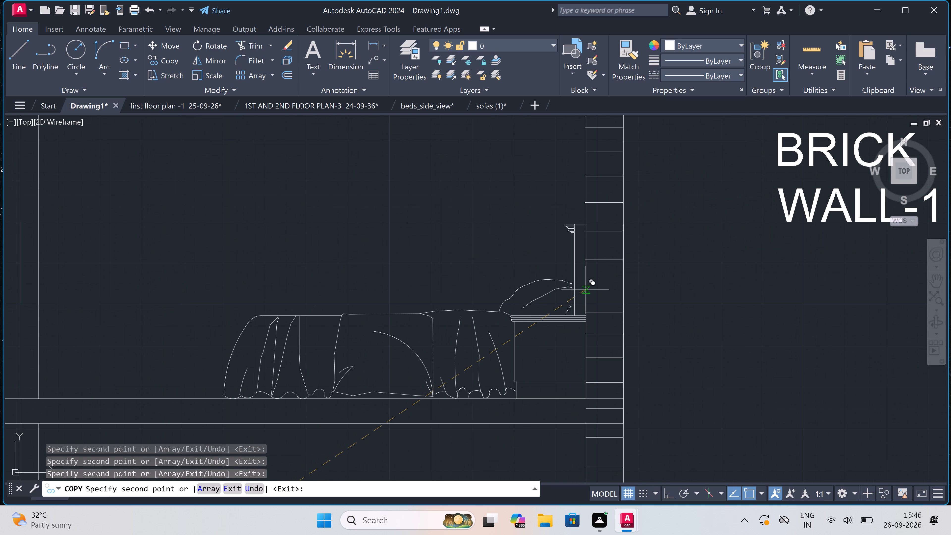
left_click(586, 323)
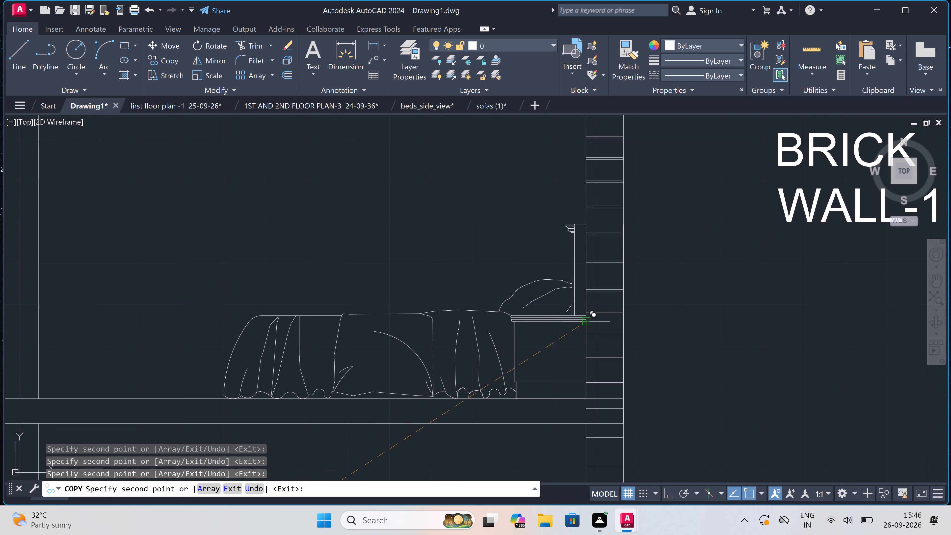
scroll(586, 323, "down", 3)
scroll(578, 268, "up", 3)
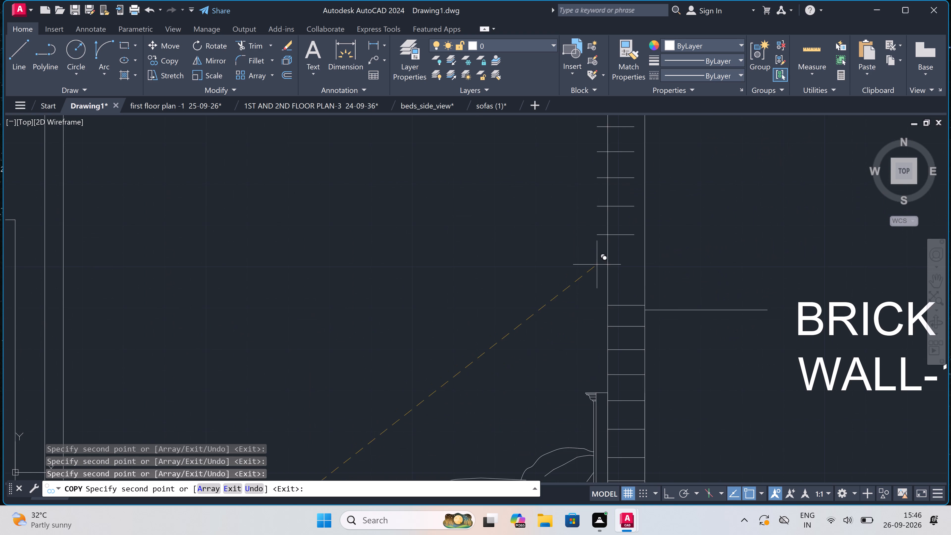
left_click(606, 313)
scroll(606, 313, "down", 4)
scroll(606, 271, "up", 4)
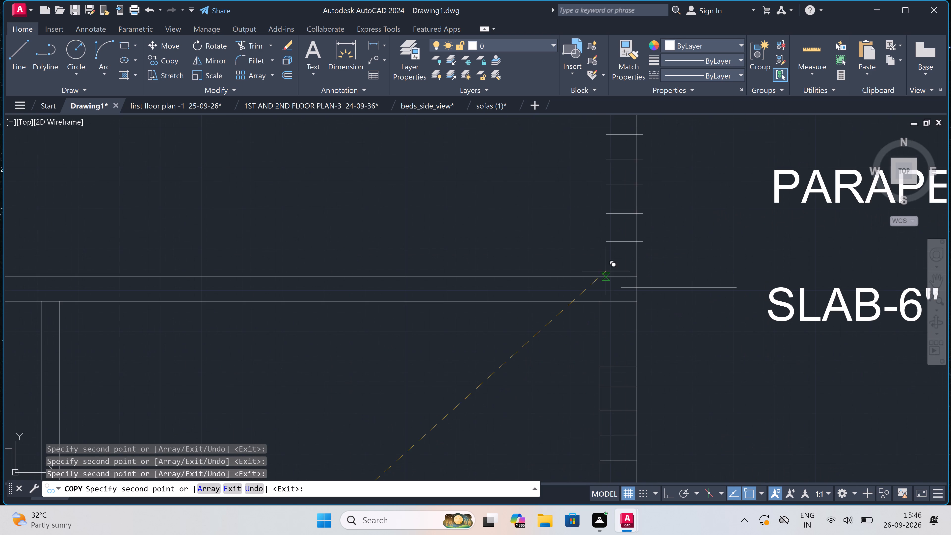
left_click(599, 372)
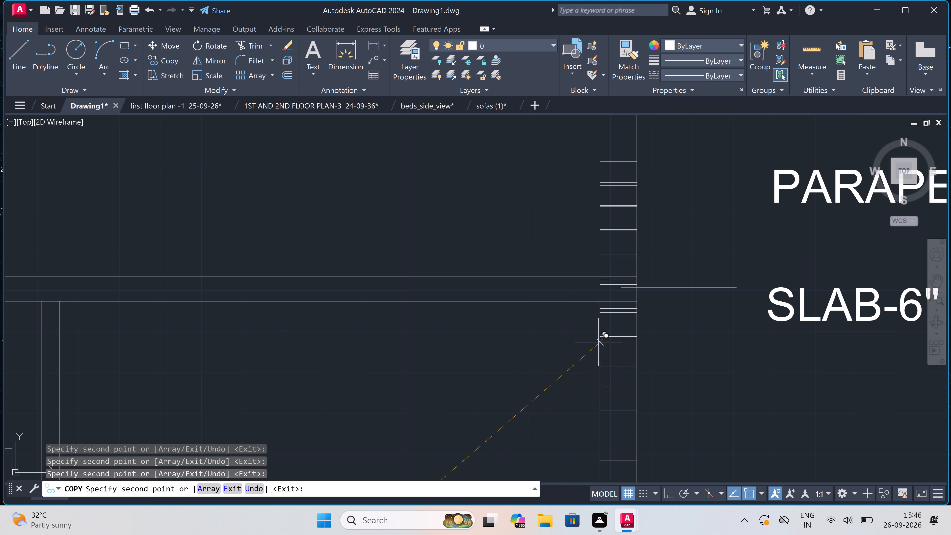
scroll(580, 299, "down", 3)
key("Escape")
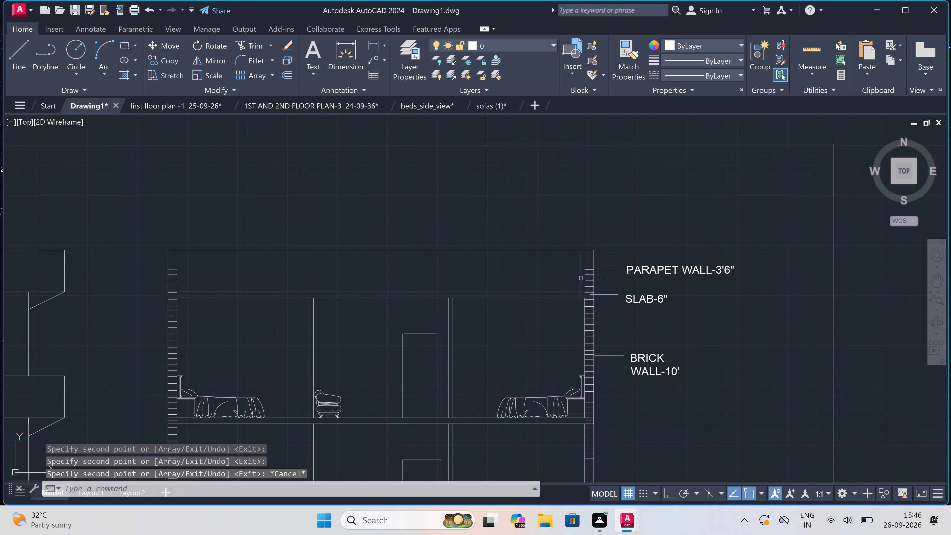
Trim away the brick-course lines inside the roof slab and the parapet at Section-A's right outer wall.
key("t")
key("r")
key("space")
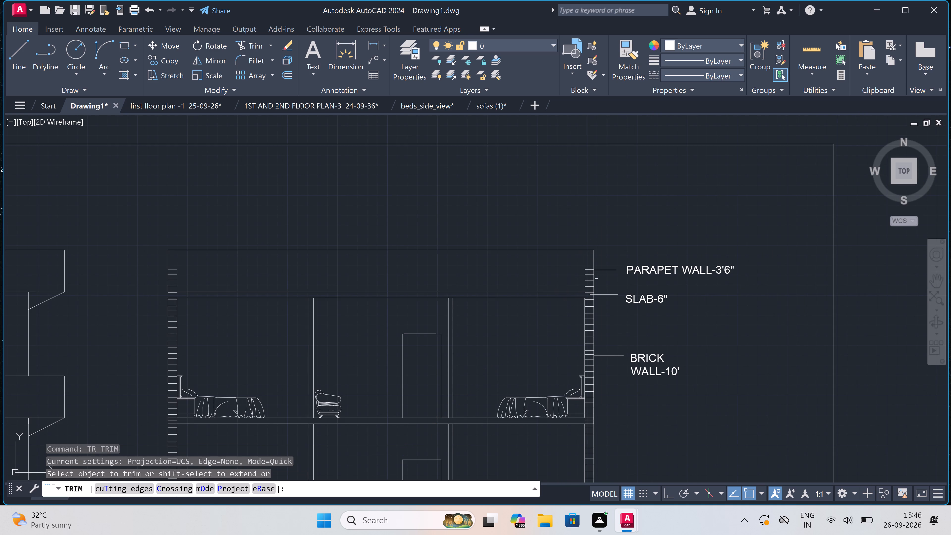
scroll(584, 302, "up", 3)
scroll(596, 279, "up", 2)
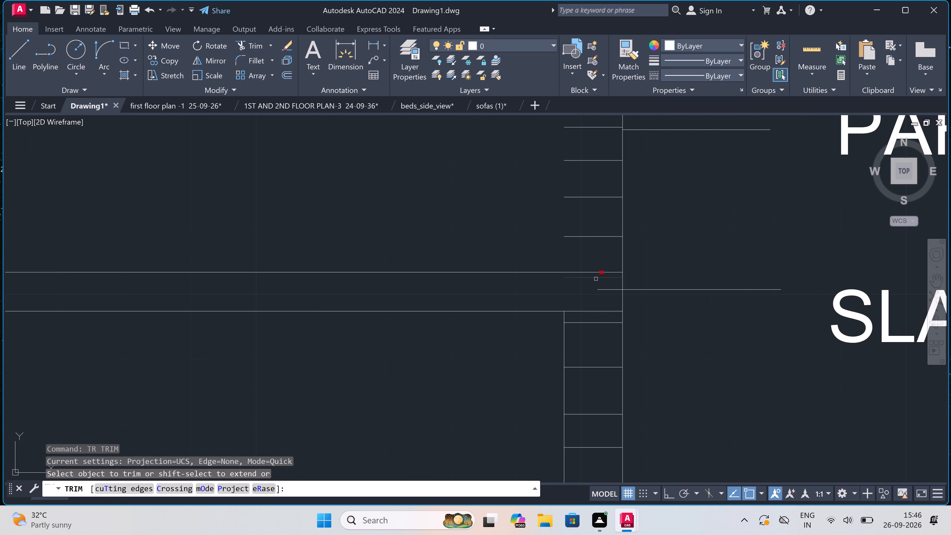
left_click(597, 279)
left_click_drag(597, 254, 597, 250)
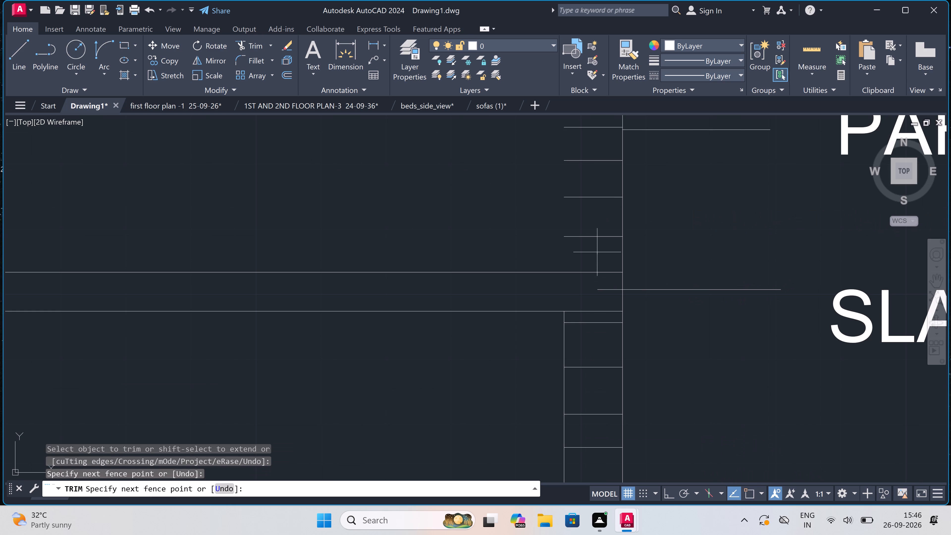
scroll(596, 187, "down", 3)
scroll(594, 175, "up", 4)
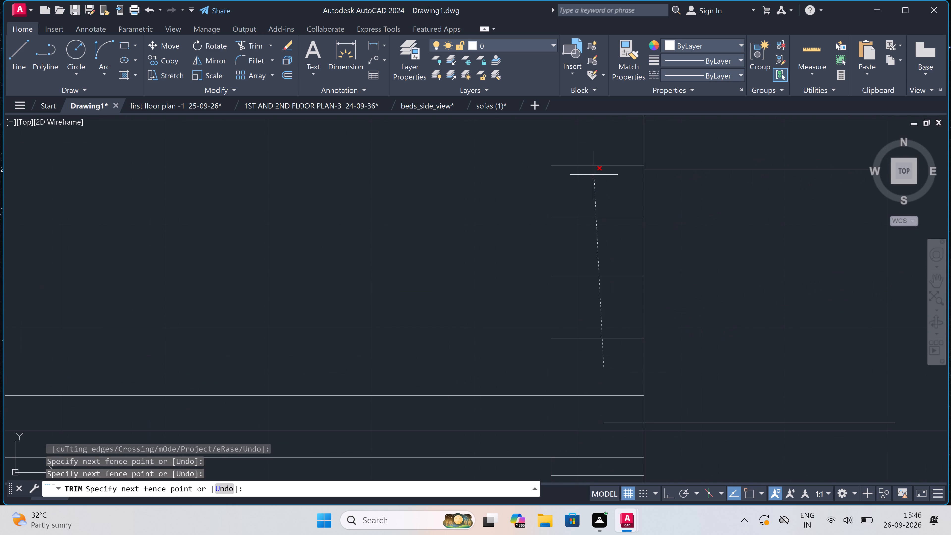
left_click(596, 156)
scroll(596, 156, "down", 5)
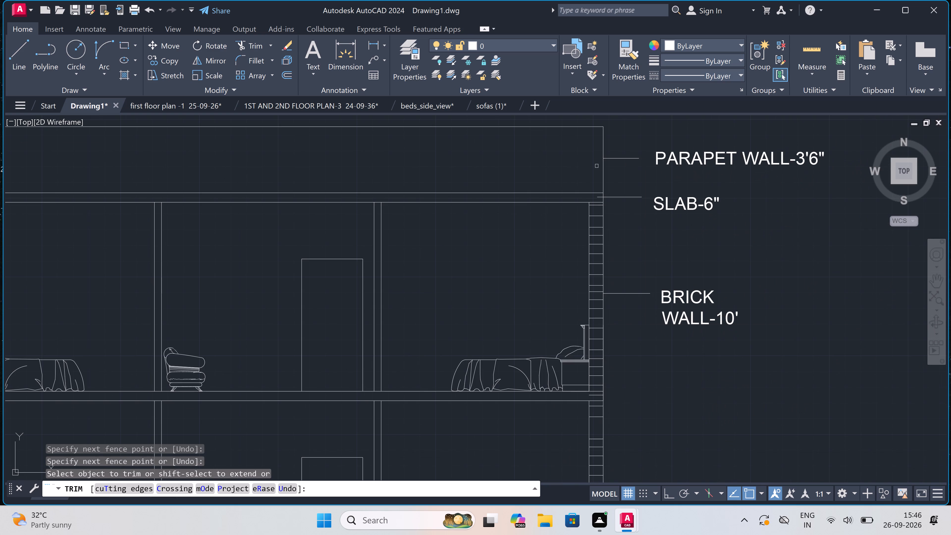
Trim the brick-course lines crossing the second-floor slab and the first-floor slab at the right outer wall.
scroll(603, 204, "down", 2)
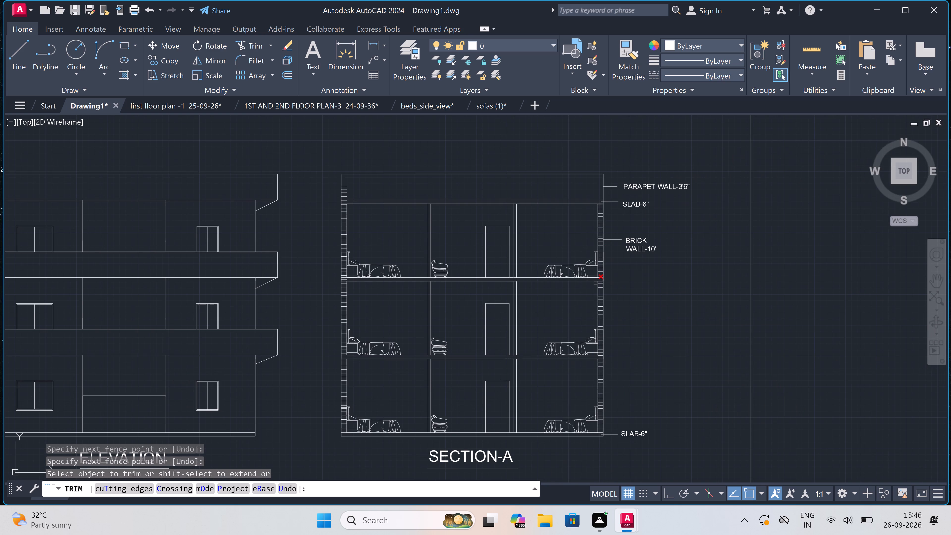
scroll(600, 275, "up", 4)
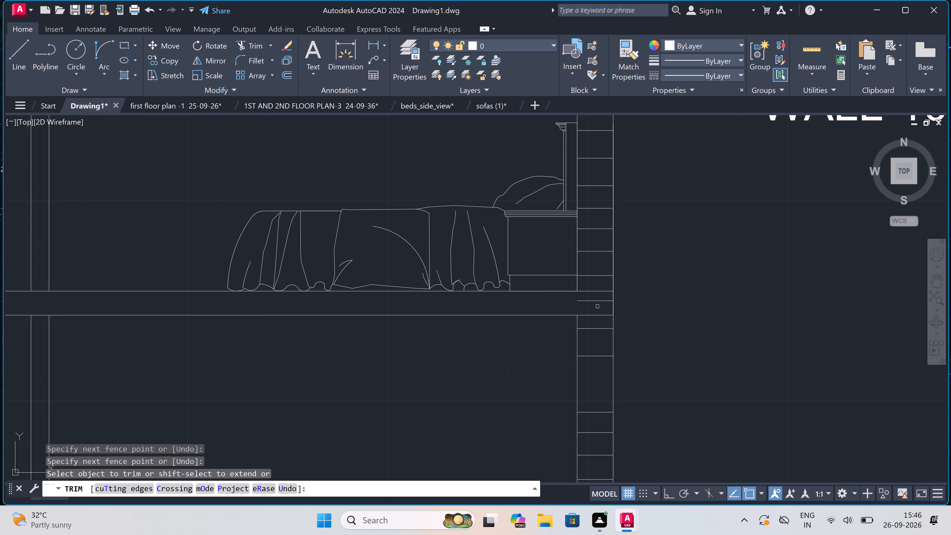
double_click(596, 297)
left_click(595, 302)
scroll(559, 286, "down", 5)
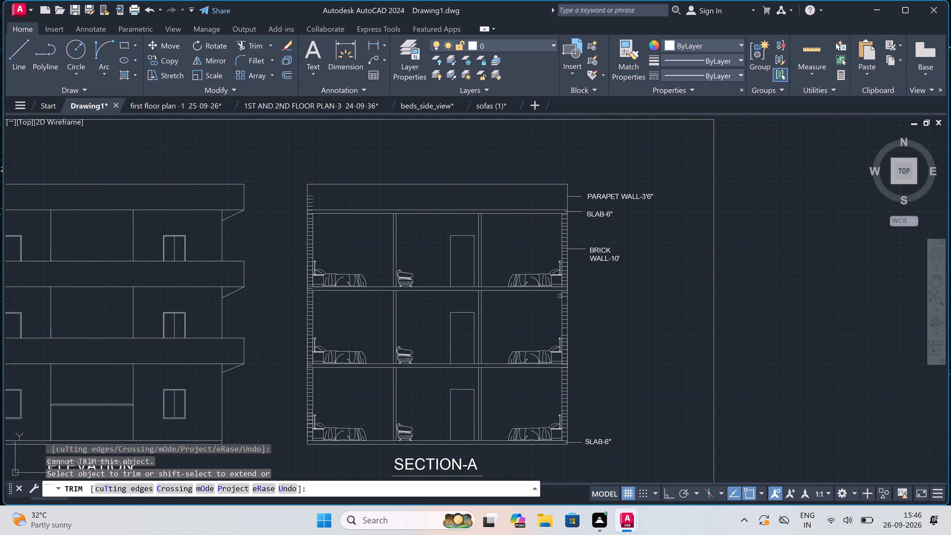
scroll(563, 357, "up", 2)
scroll(563, 357, "down", 3)
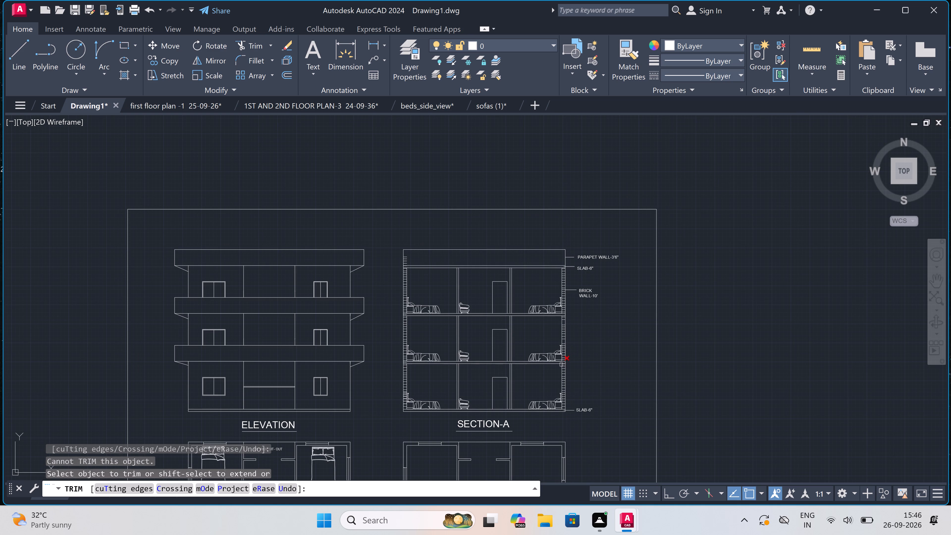
scroll(563, 364, "up", 6)
left_click(565, 356)
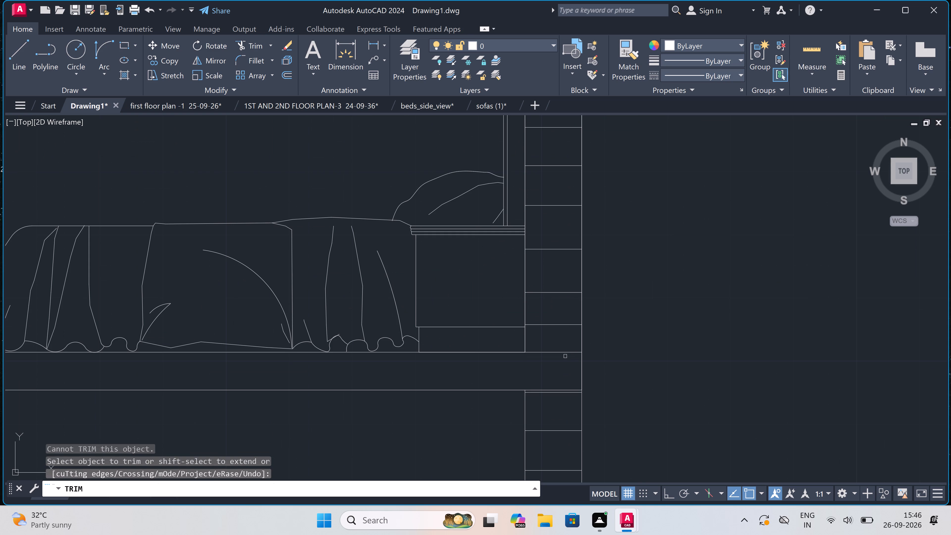
scroll(561, 380, "up", 3)
scroll(568, 356, "down", 4)
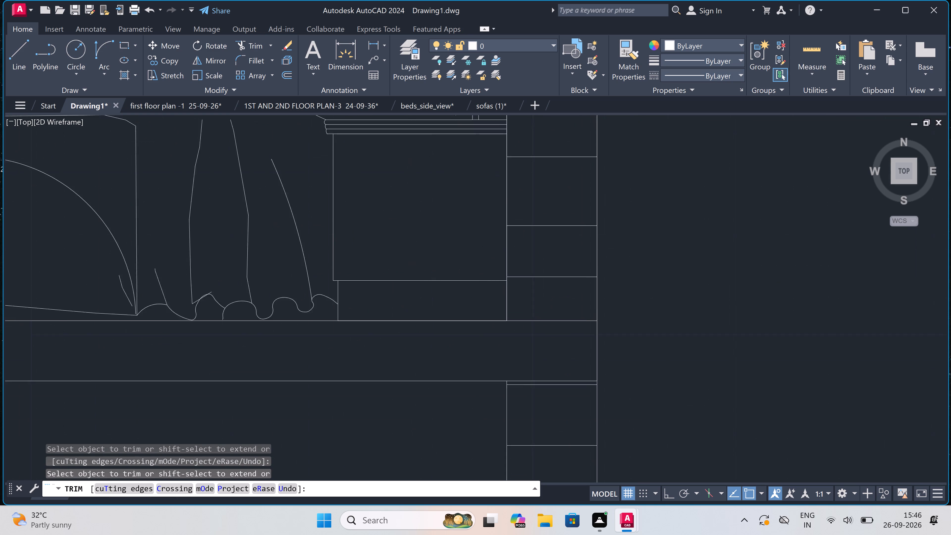
Trim the brick-course lines crossing the first-floor slab and the second-floor slab at Section-A's left outer wall.
scroll(567, 349, "down", 8)
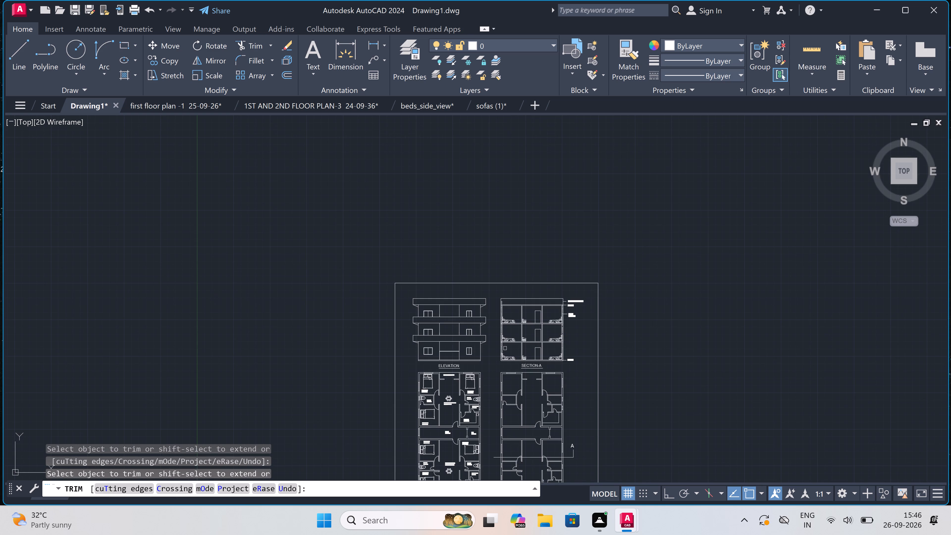
scroll(499, 341, "up", 3)
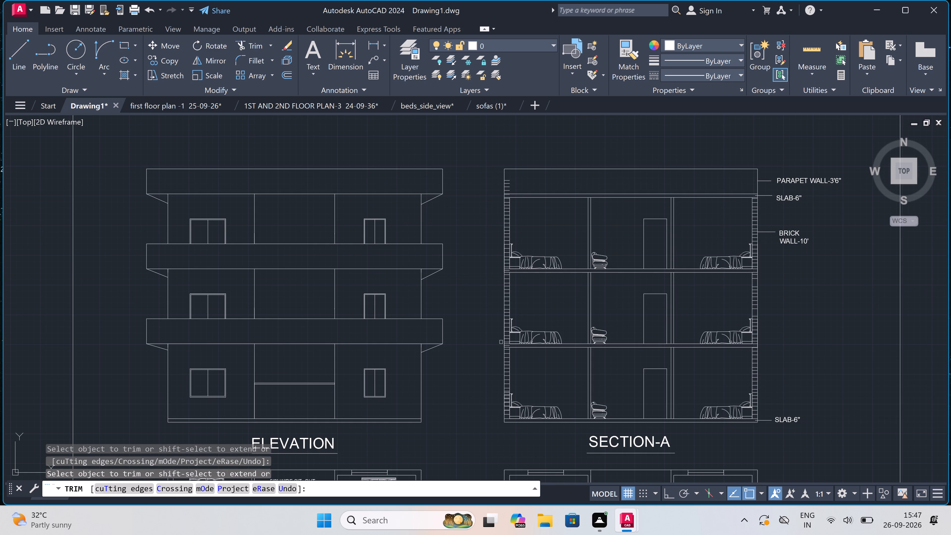
scroll(502, 342, "up", 6)
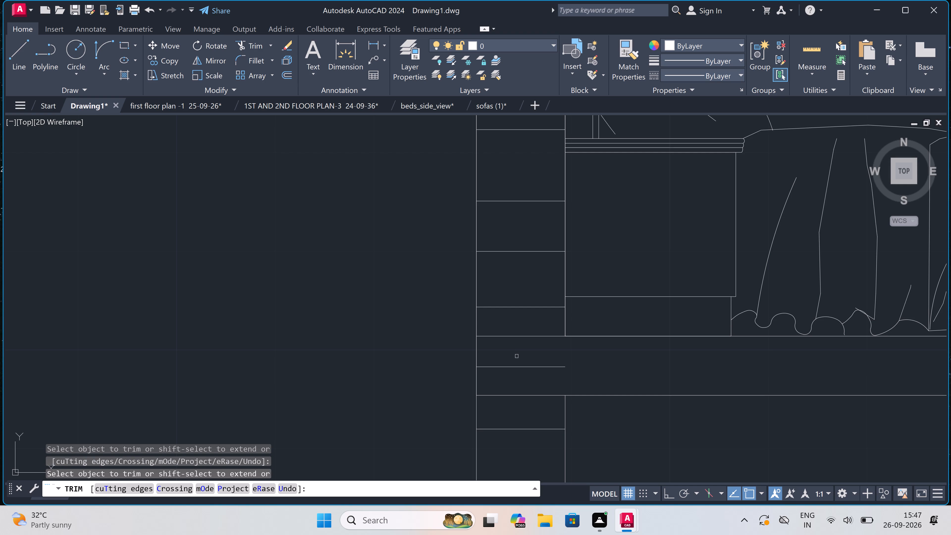
left_click(517, 356)
left_click(520, 375)
scroll(520, 372, "down", 5)
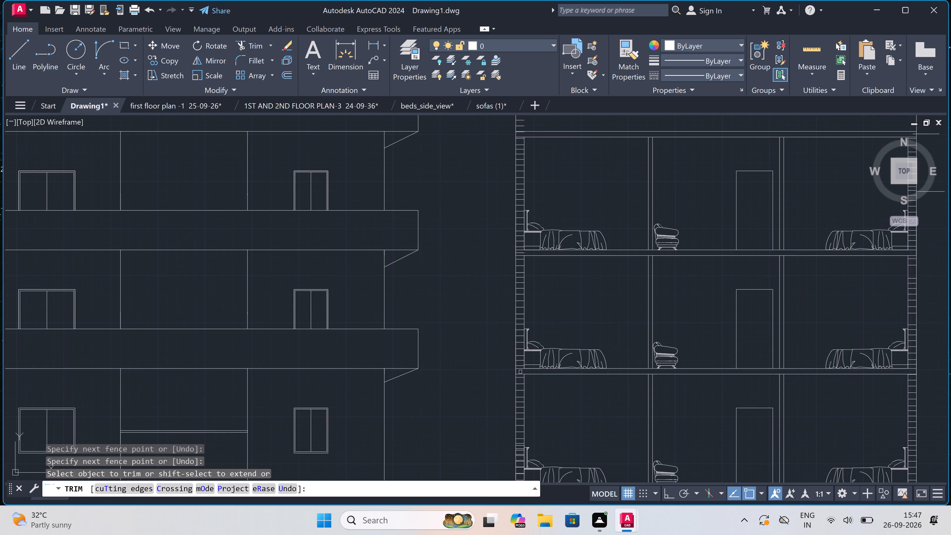
scroll(520, 250, "up", 3)
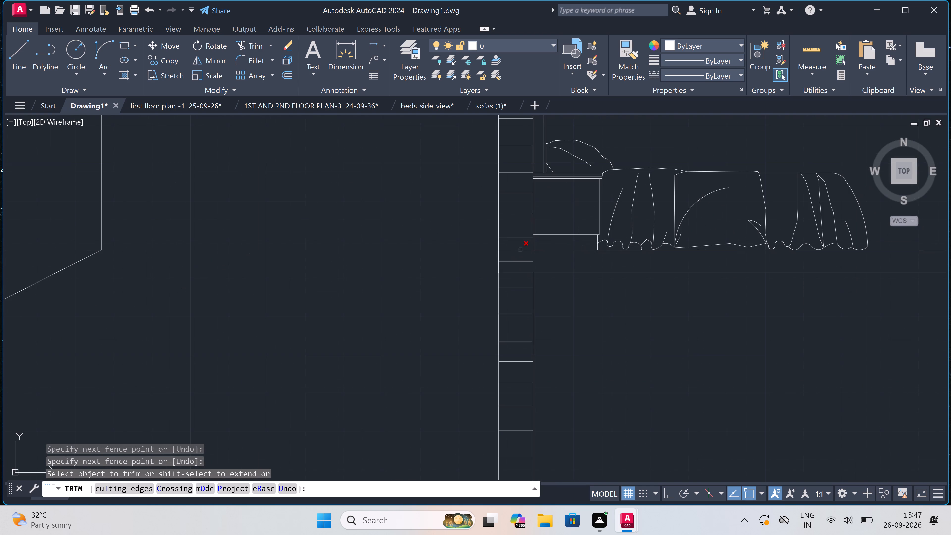
scroll(520, 250, "up", 2)
double_click(515, 274)
left_click(515, 290)
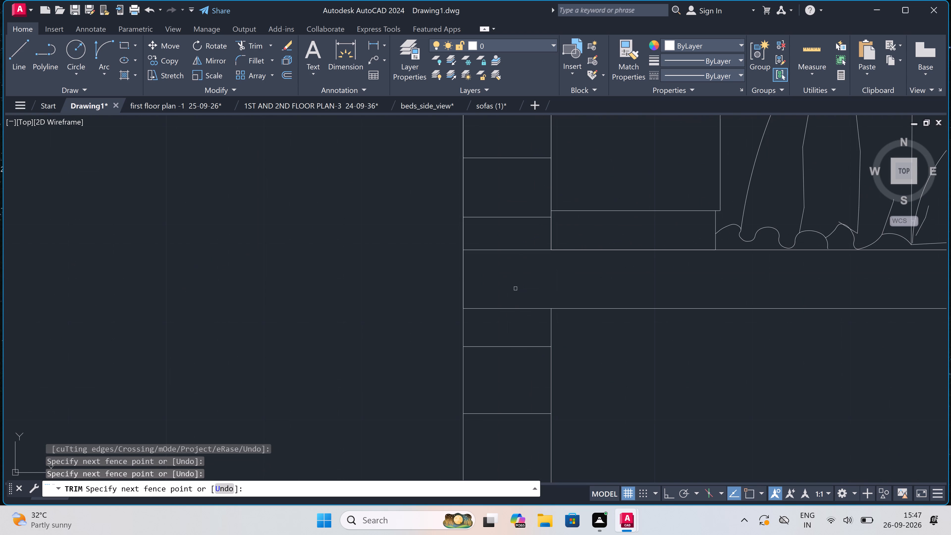
Trim away the brick-course lines inside the roof slab and the parapet at the left outer wall.
scroll(515, 290, "down", 7)
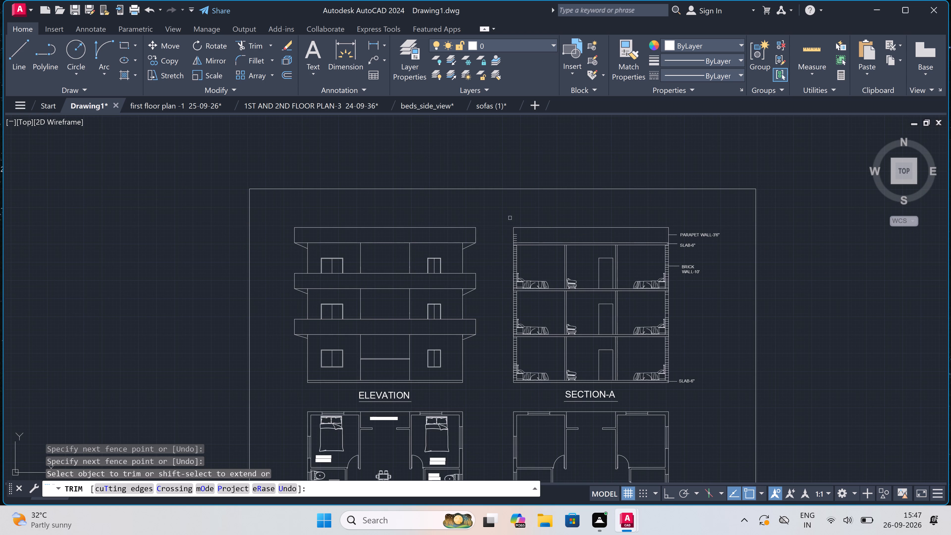
scroll(508, 219, "up", 3)
scroll(522, 278, "up", 4)
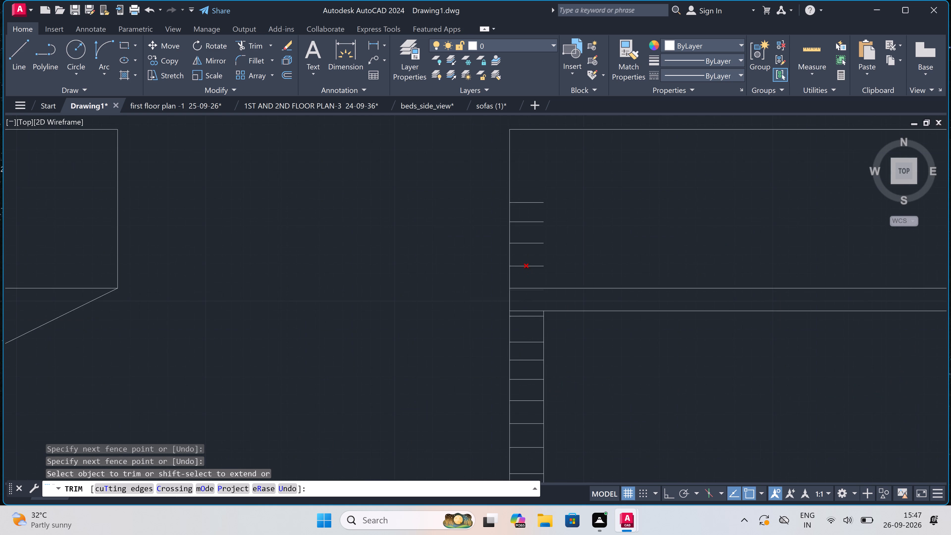
scroll(513, 299, "up", 2)
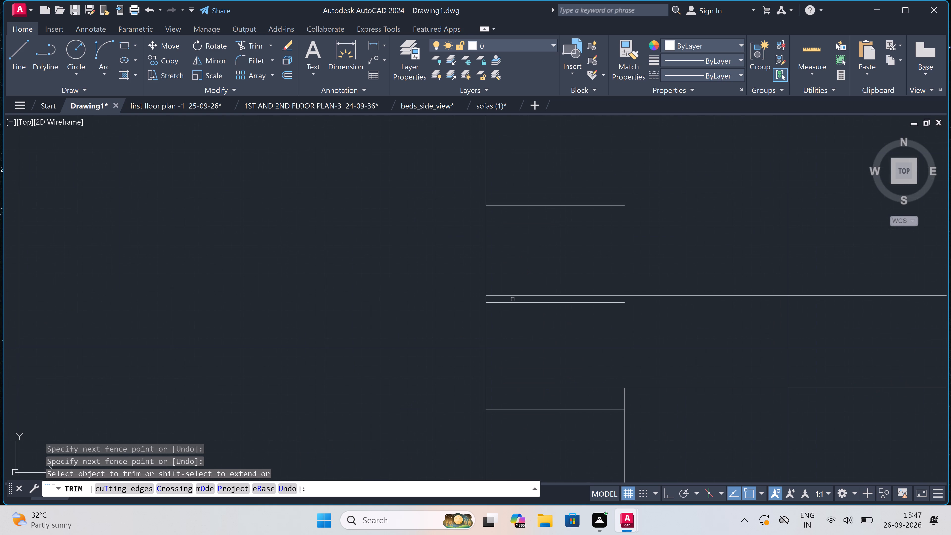
double_click(513, 301)
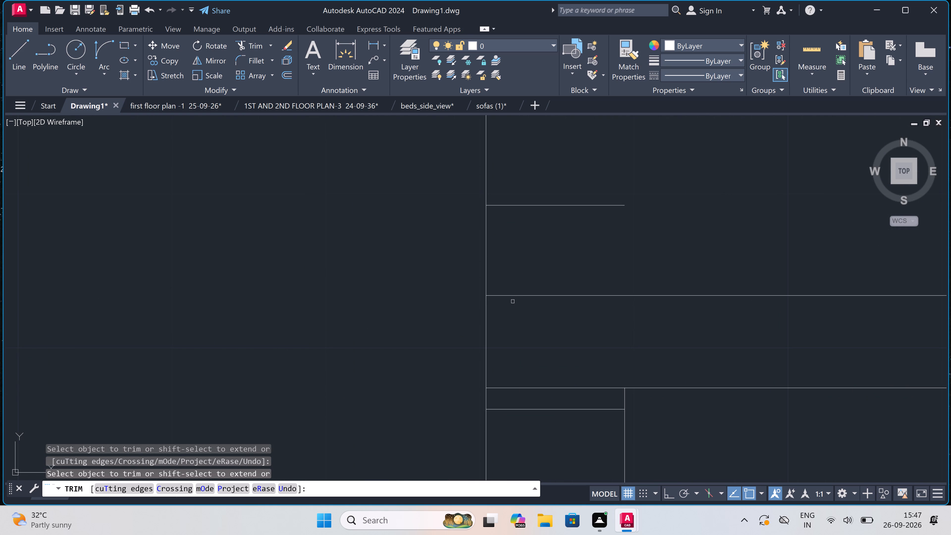
scroll(513, 301, "down", 3)
left_click(513, 284)
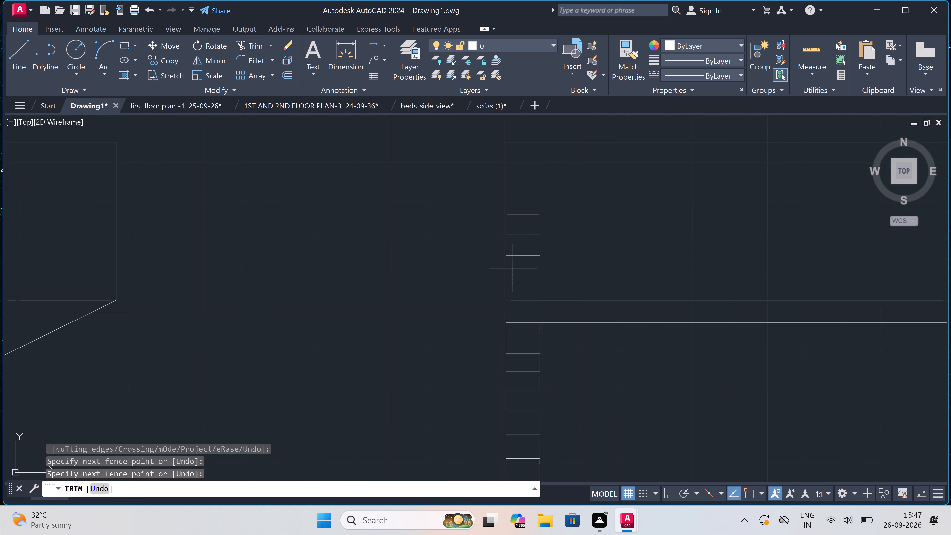
double_click(517, 212)
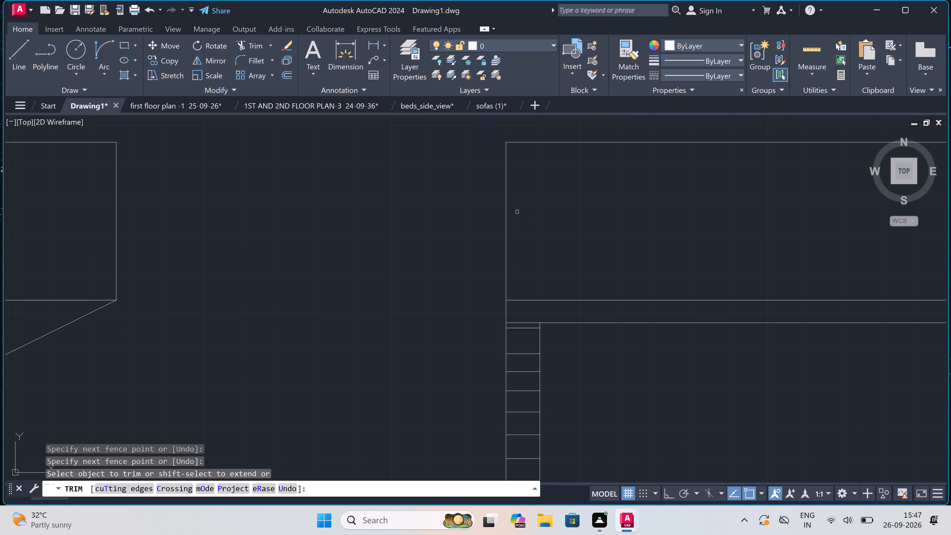
key("Escape")
With Ortho on, draw a vertical line from the roof slab's top to the parapet top as the left parapet's inner face.
key("l")
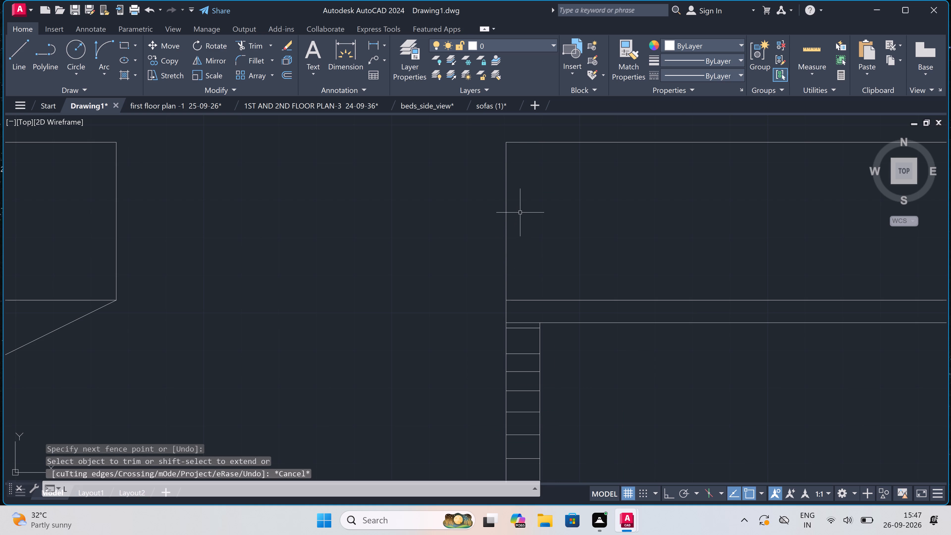
key("space")
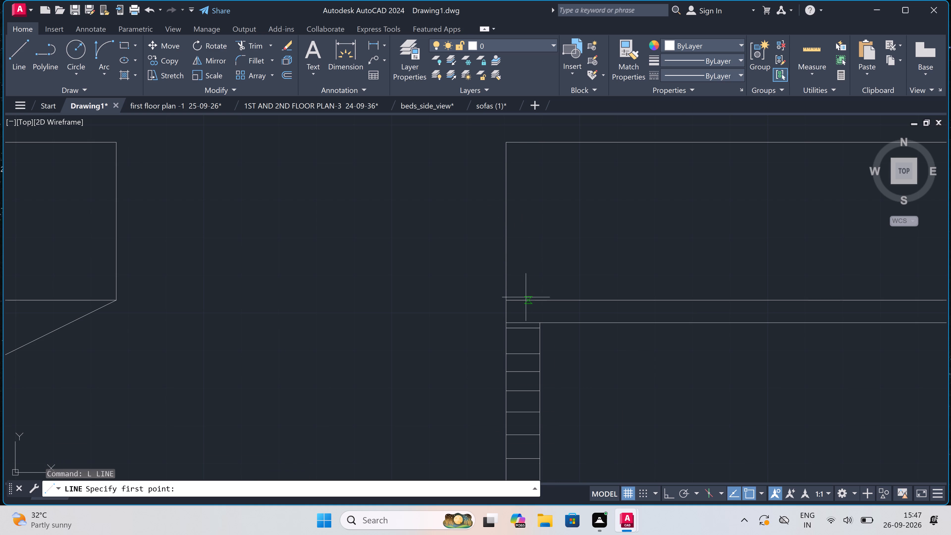
left_click(521, 298)
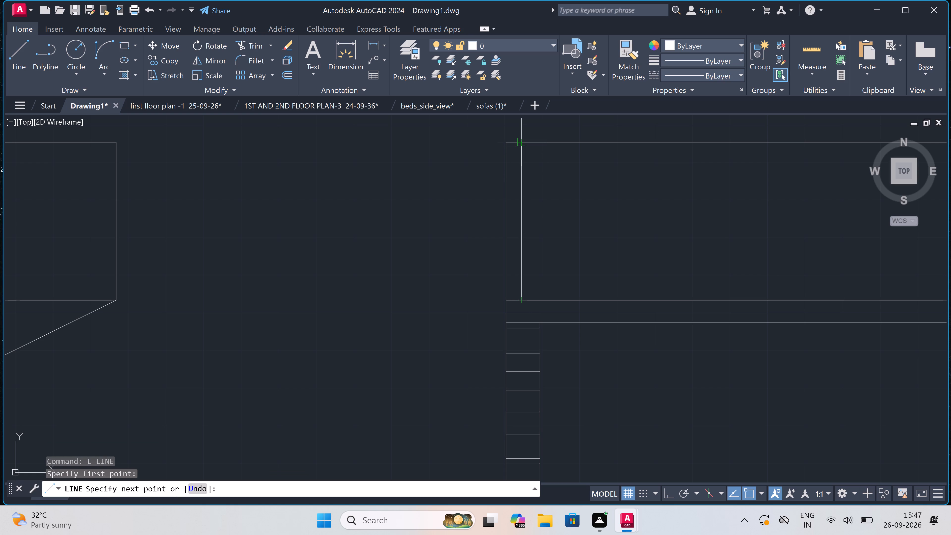
key("F8")
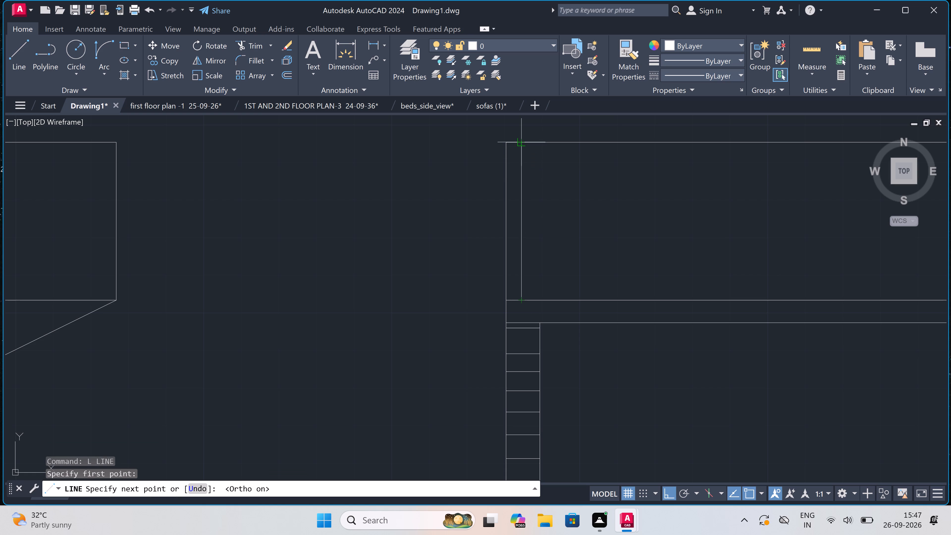
left_click(522, 141)
key("Escape")
scroll(477, 185, "down", 2)
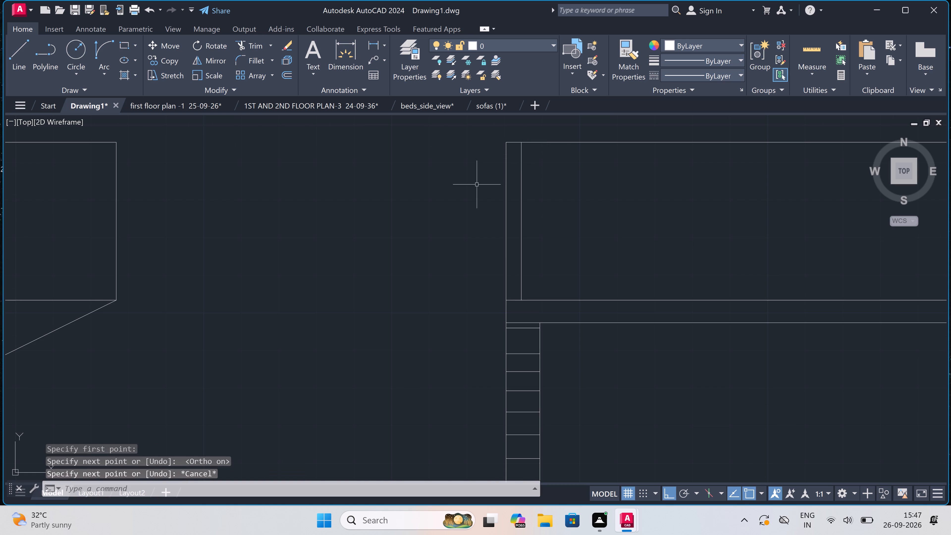
Draw a vertical line from the roof slab's top to the parapet top as the right parapet's inner face.
scroll(477, 185, "down", 3)
scroll(636, 178, "up", 4)
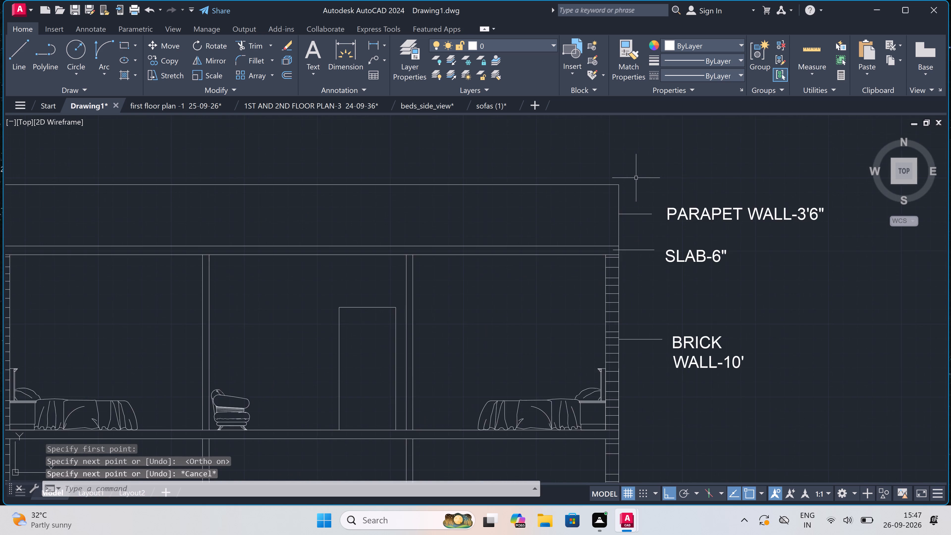
key("space")
scroll(597, 291, "up", 2)
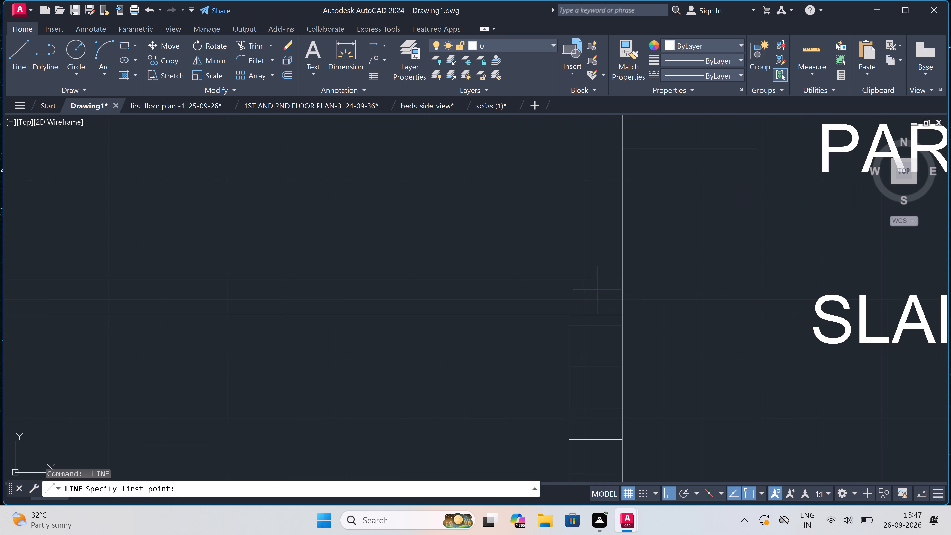
left_click(594, 279)
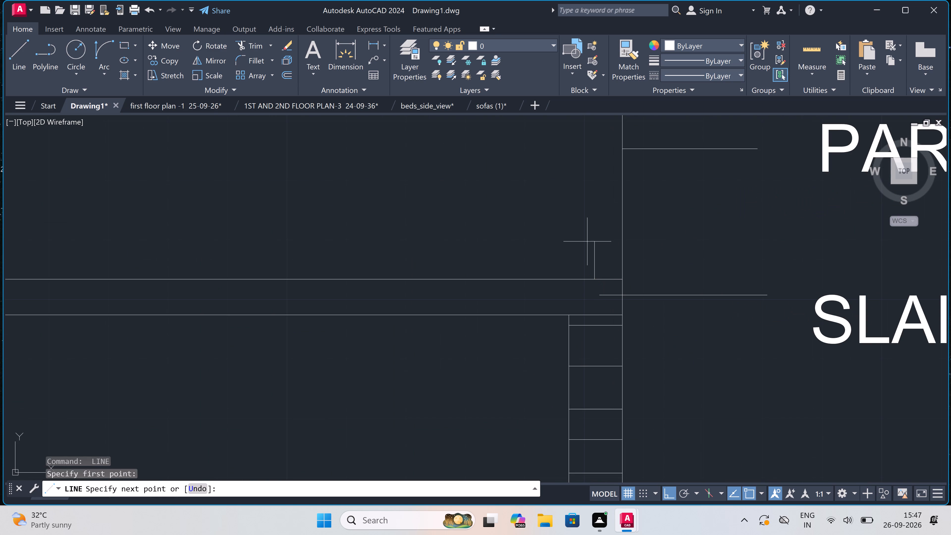
scroll(585, 233, "down", 5)
scroll(586, 195, "up", 4)
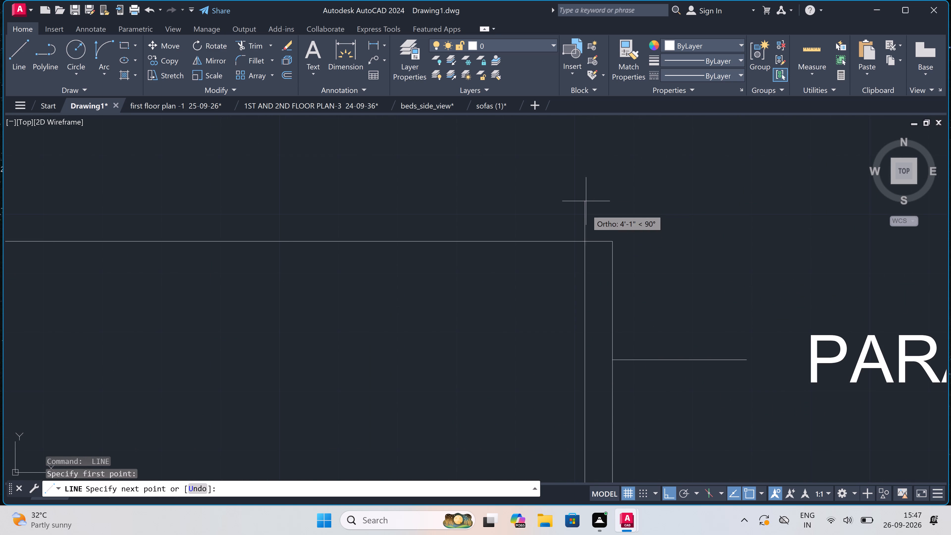
left_click(587, 242)
key("Escape")
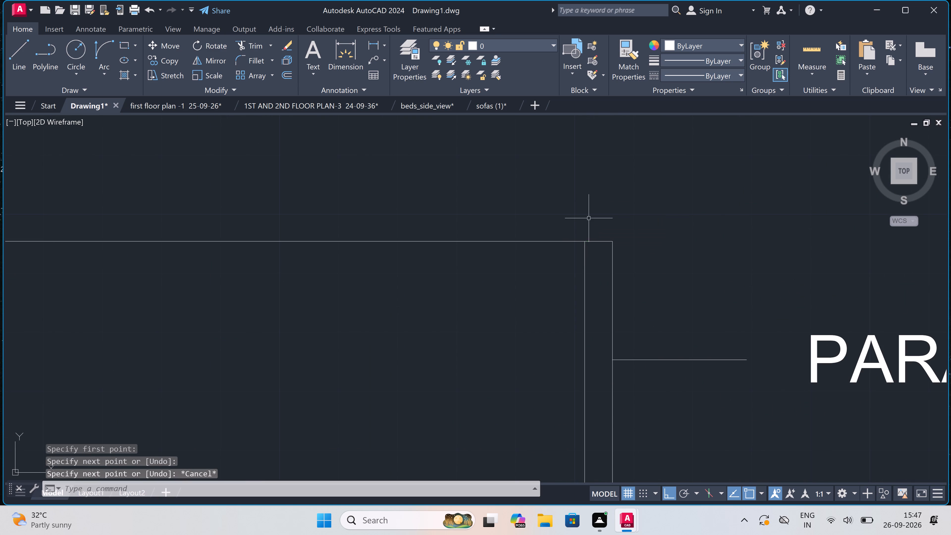
scroll(587, 213, "down", 6)
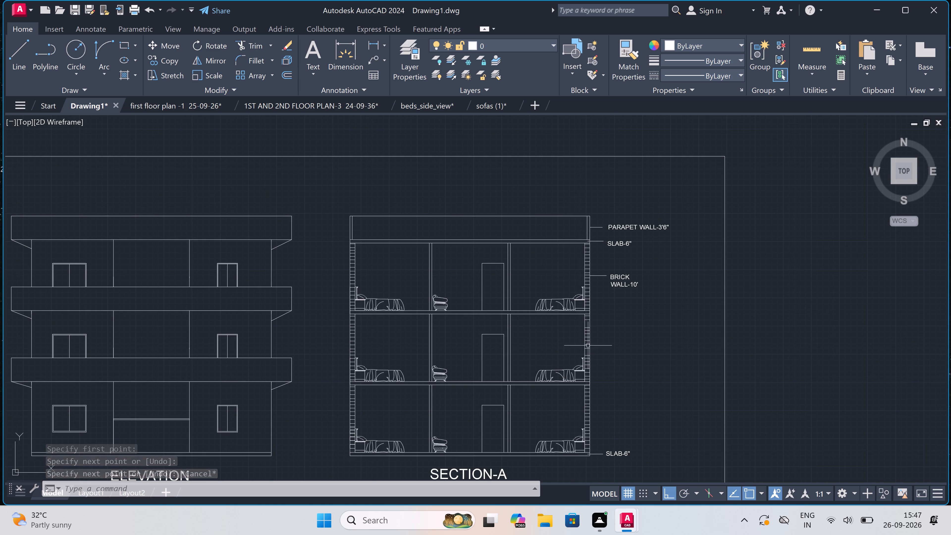
Draw the missing horizontal brick-course line across Section-A's right outer wall in the middle storey, just above the bed's headboard.
scroll(588, 346, "up", 4)
type("L")
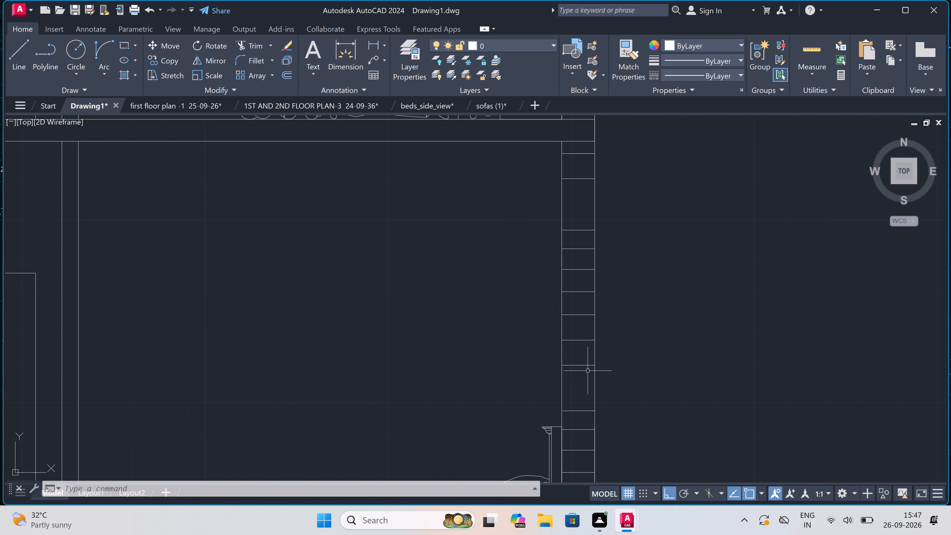
key("space")
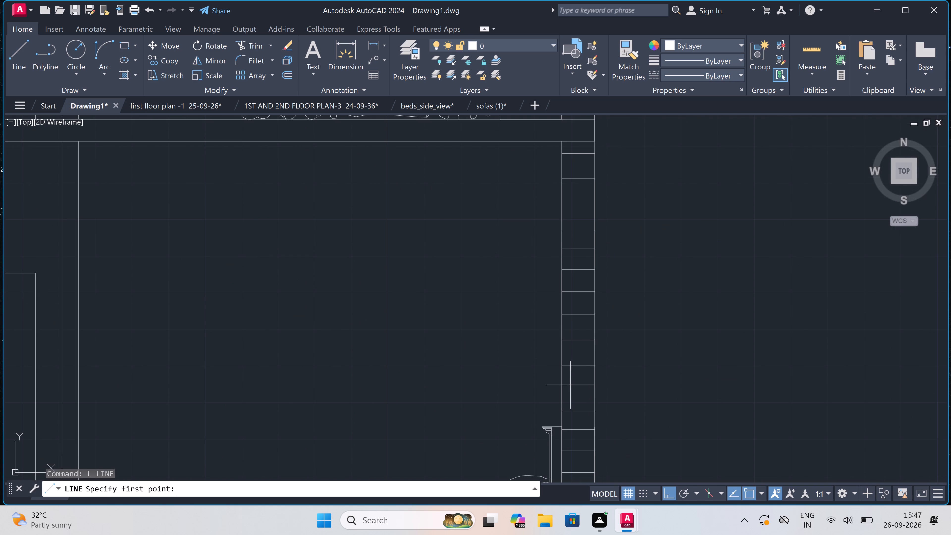
left_click(562, 391)
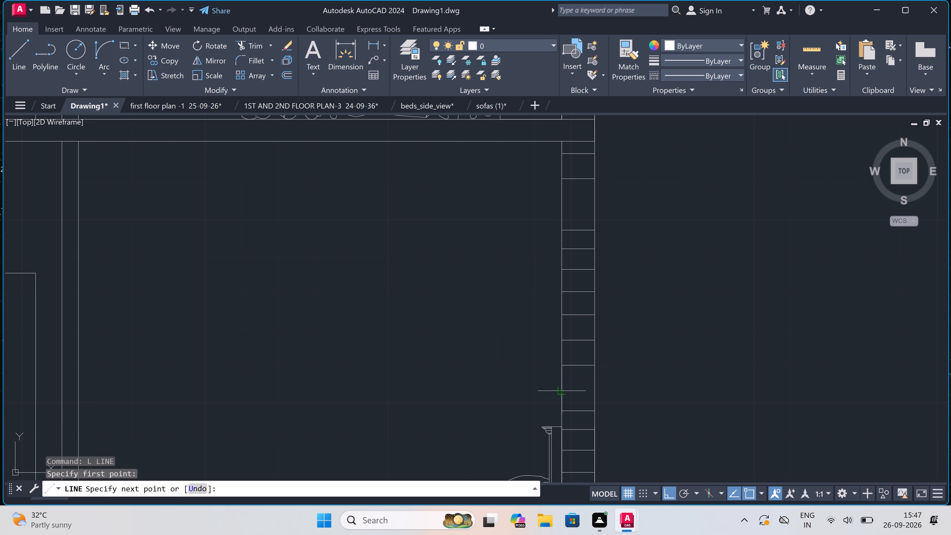
left_click(595, 388)
key("Escape")
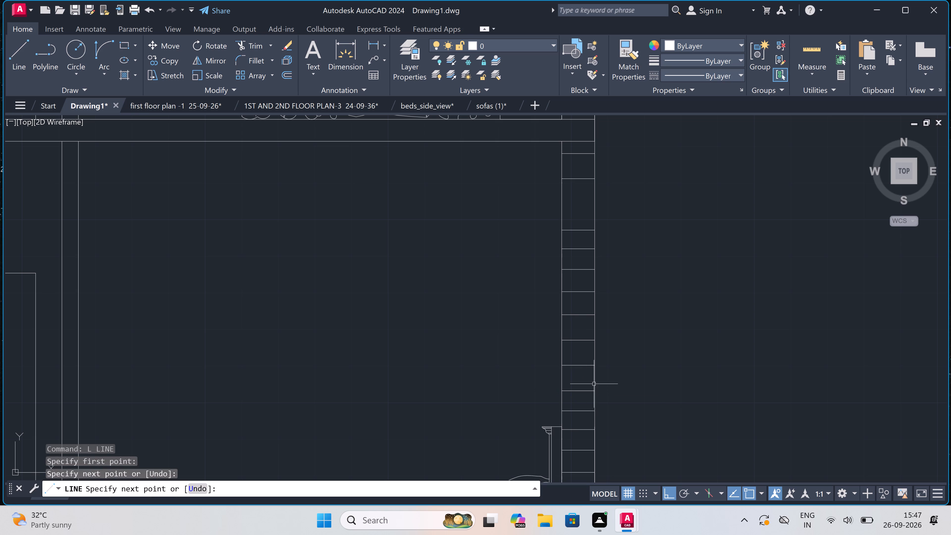
Draw the missing horizontal brick-course line across the right outer wall, in the gap just below the second-floor slab.
scroll(594, 384, "down", 3)
scroll(591, 332, "up", 3)
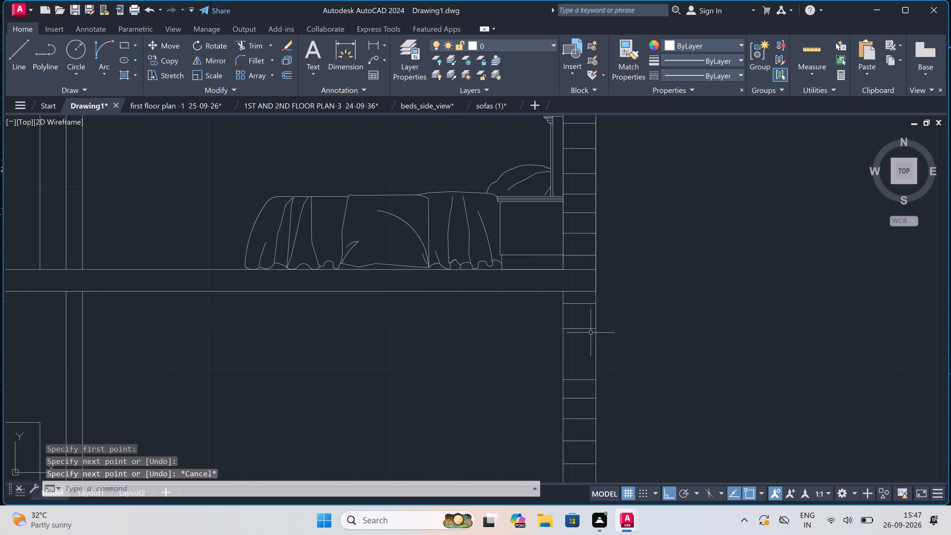
key("space")
scroll(564, 358, "up", 1)
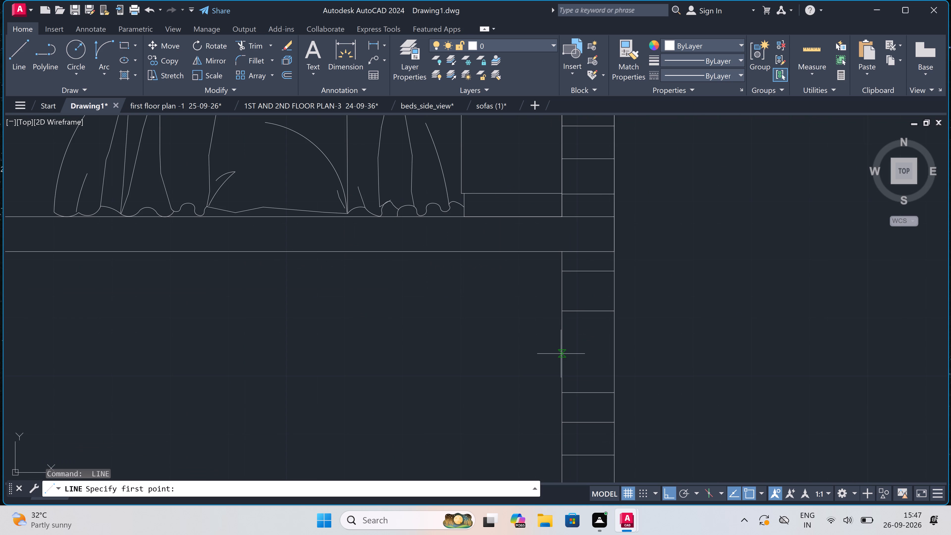
left_click(563, 355)
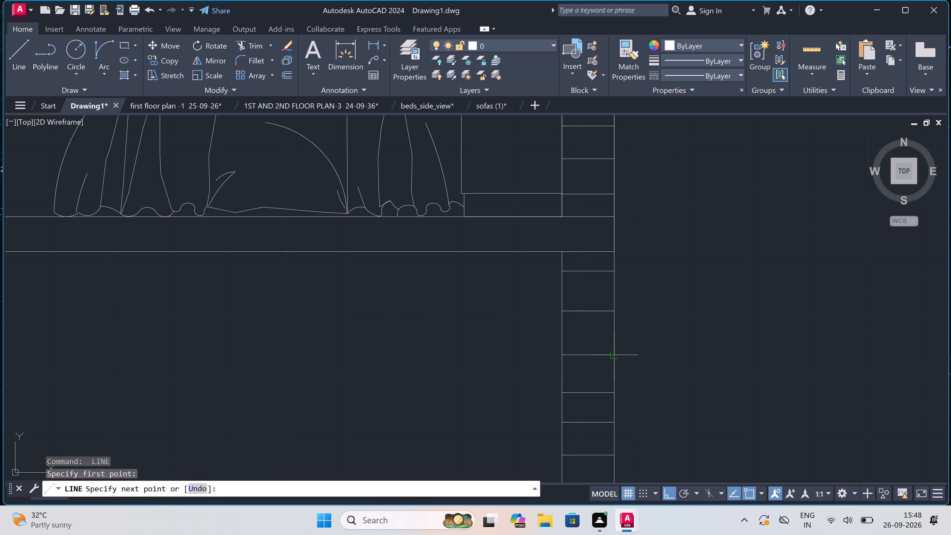
left_click(614, 356)
key("Escape")
Review Section-A's brick-course lines, slabs and parapet, and check the overall sheet alongside the elevation and floor plans.
scroll(568, 245, "down", 2)
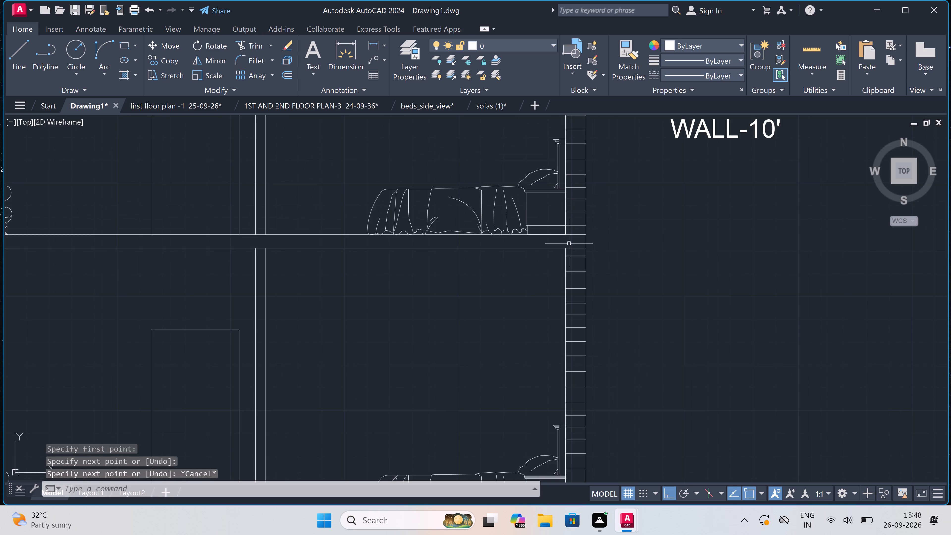
scroll(569, 243, "down", 3)
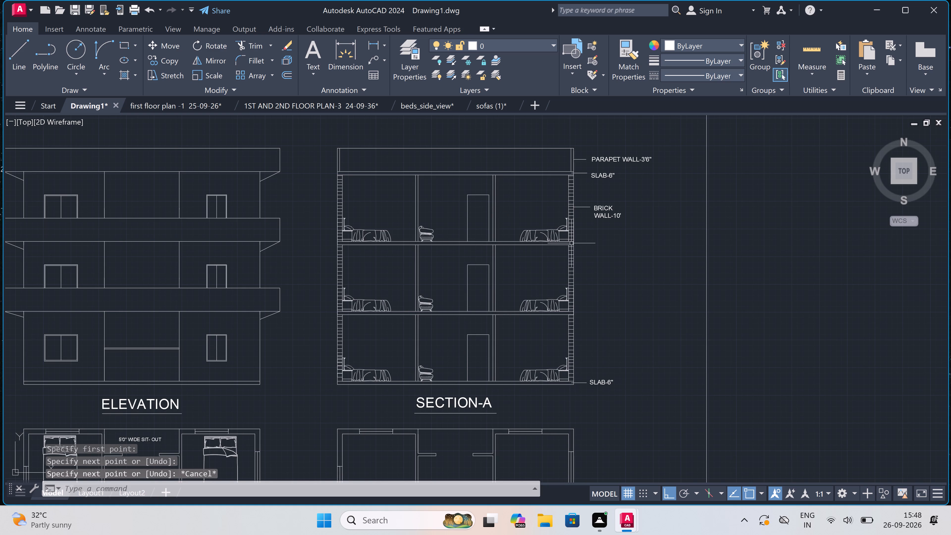
scroll(572, 243, "down", 1)
scroll(557, 248, "up", 1)
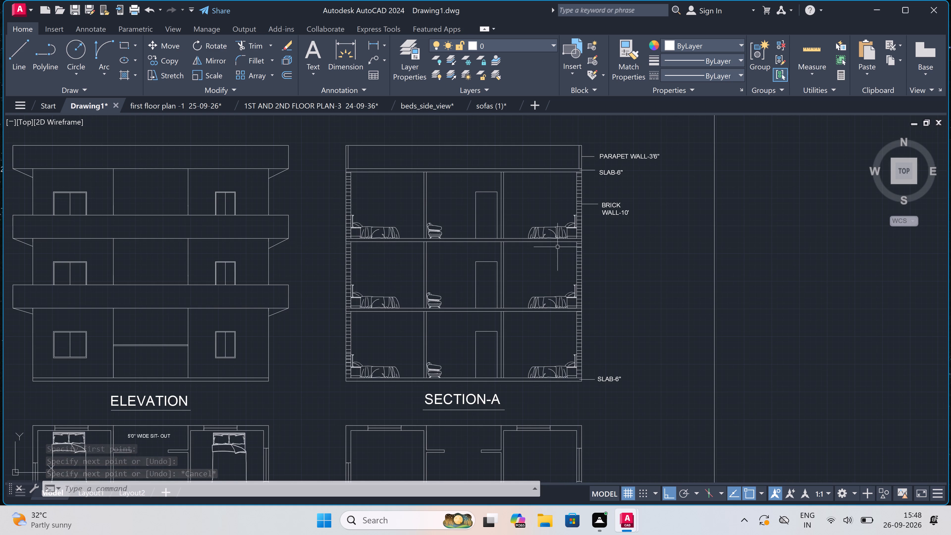
scroll(557, 246, "down", 1)
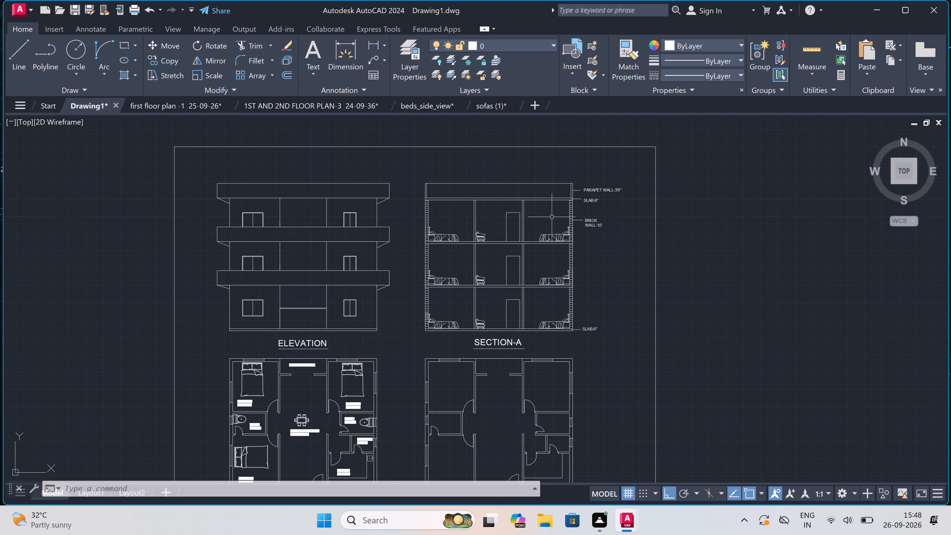
scroll(552, 188, "up", 1)
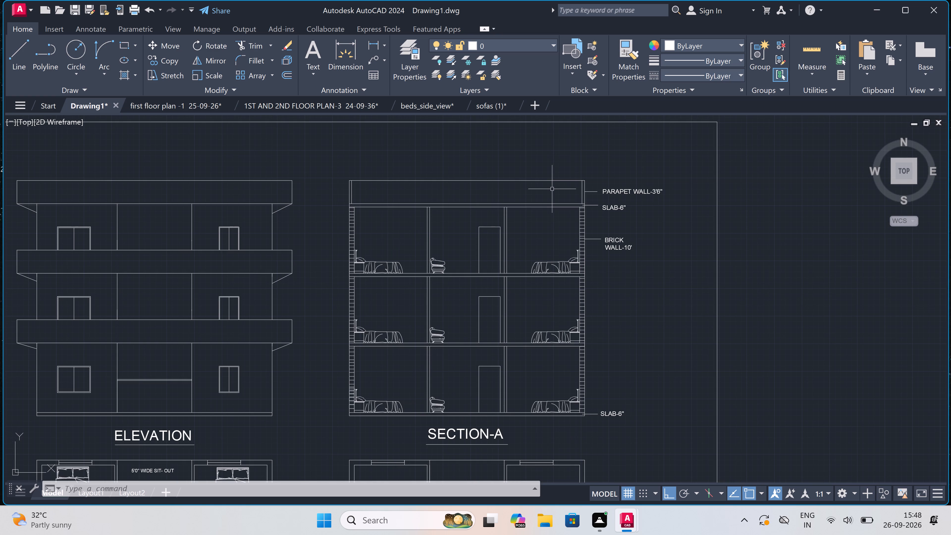
scroll(553, 189, "down", 3)
Start a hatch for the first floor plan's walls with the ANSI32 pattern and open the hatch scale.
scroll(481, 286, "up", 3)
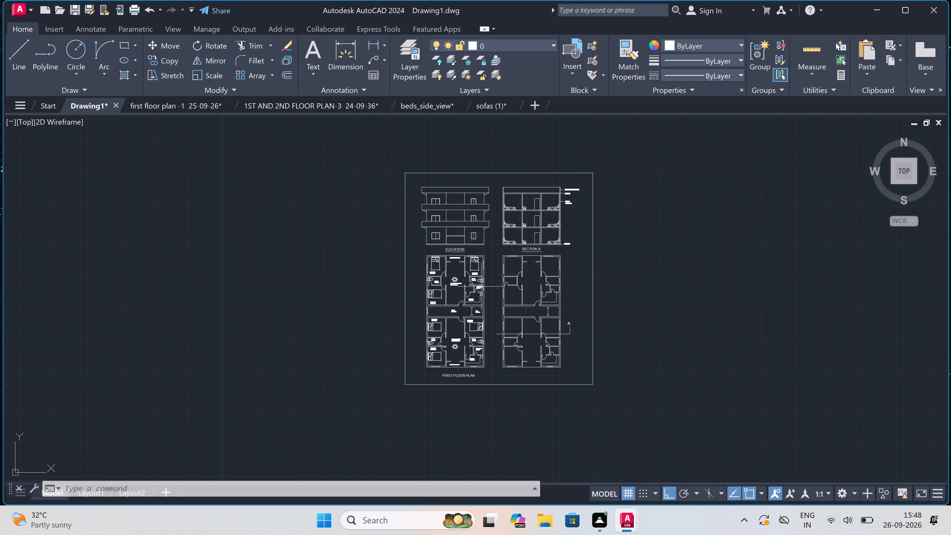
type("H")
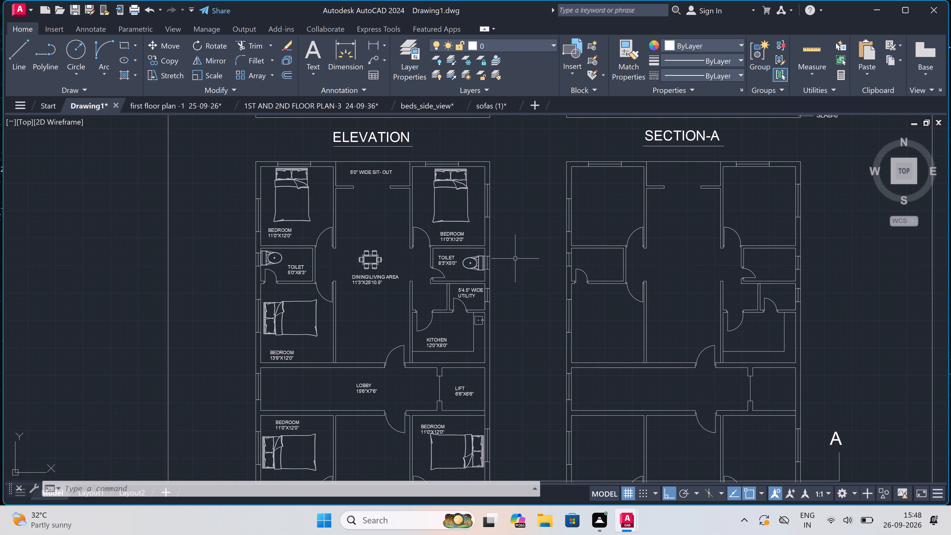
key("space")
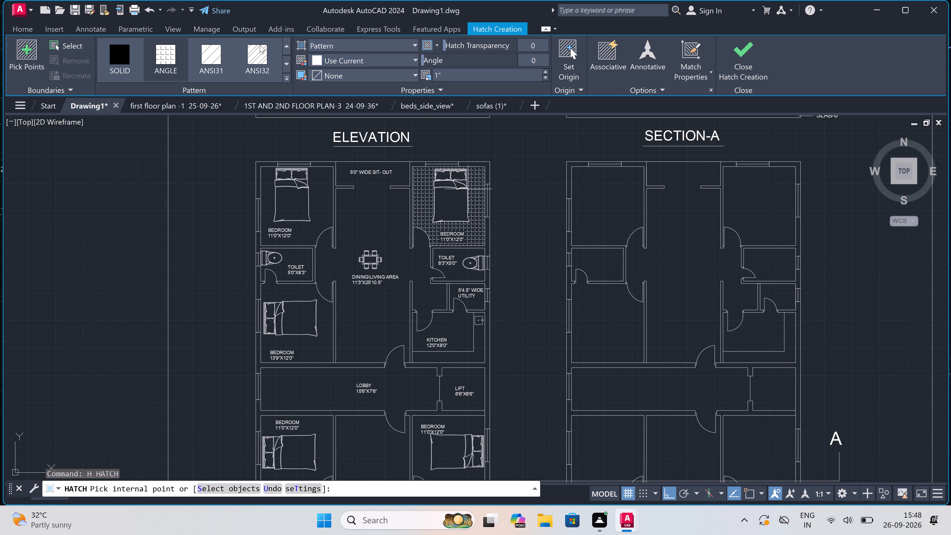
left_click(347, 55)
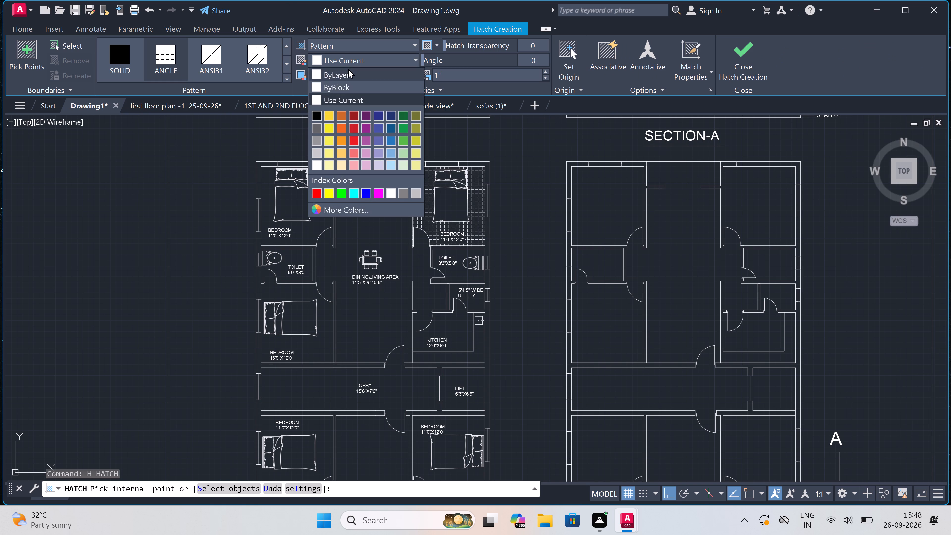
double_click(344, 68)
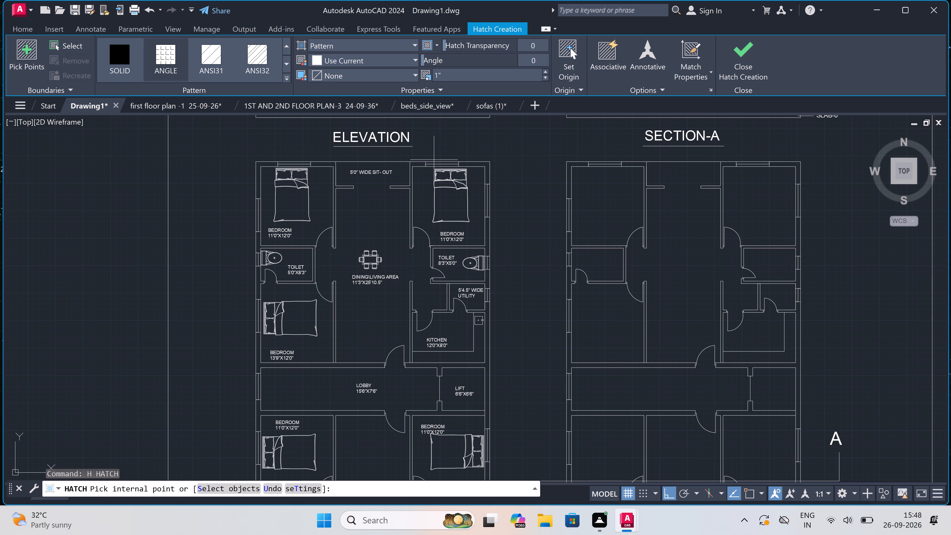
scroll(324, 180, "up", 2)
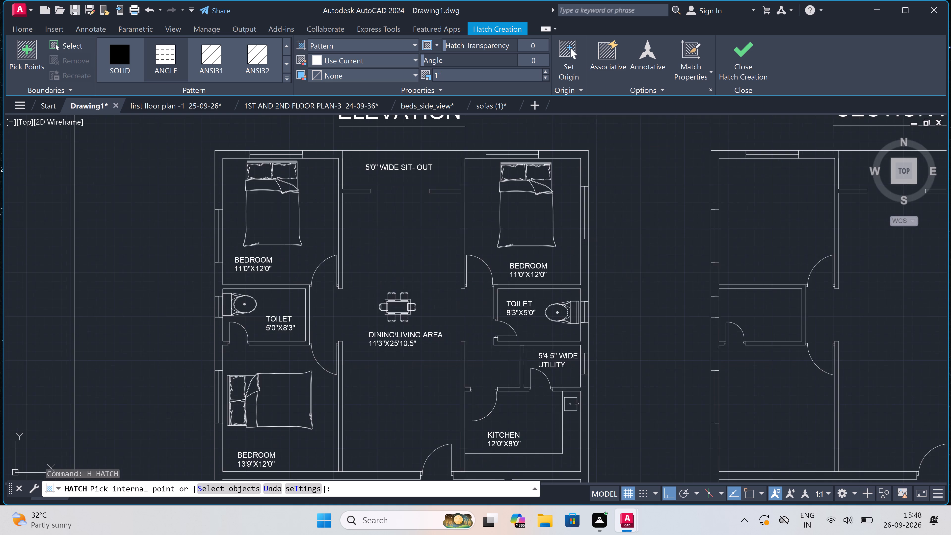
scroll(352, 164, "up", 2)
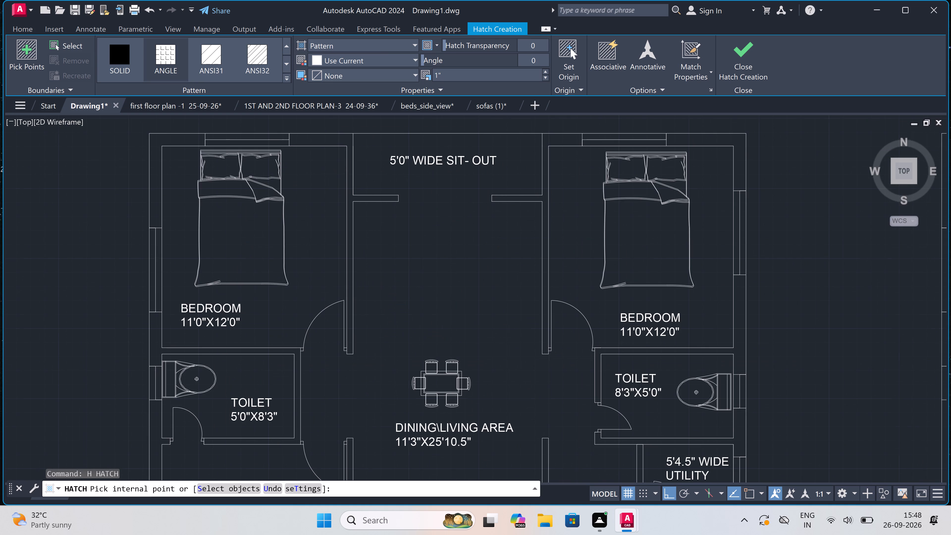
scroll(345, 174, "down", 5)
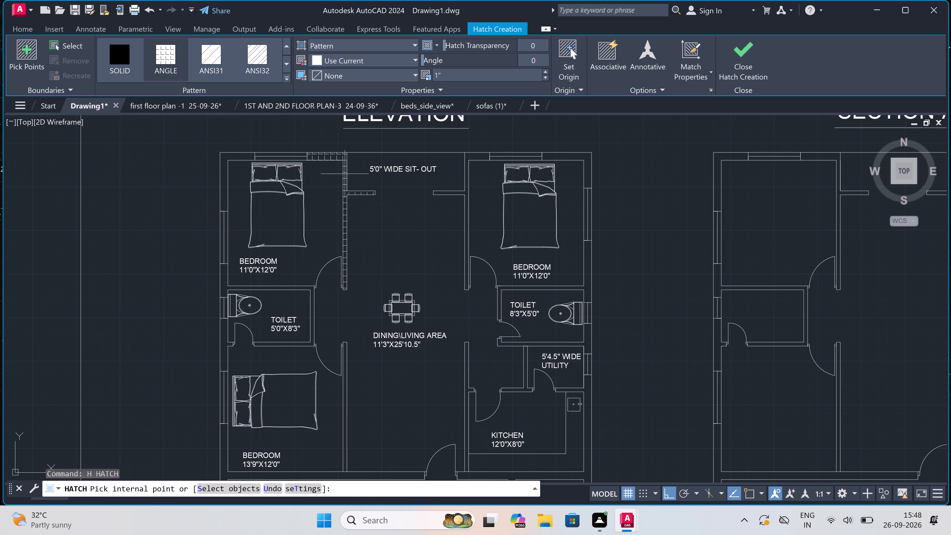
scroll(340, 140, "up", 4)
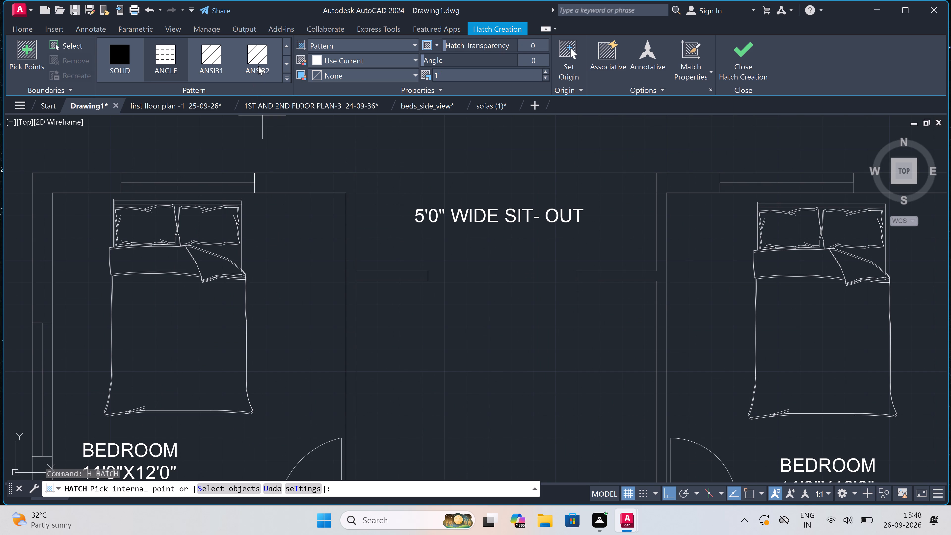
left_click(256, 56)
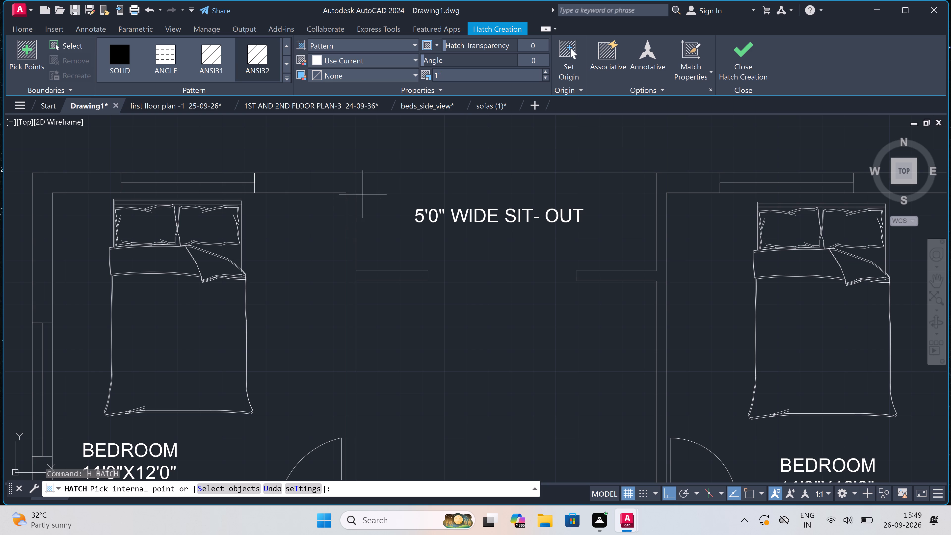
left_click(469, 68)
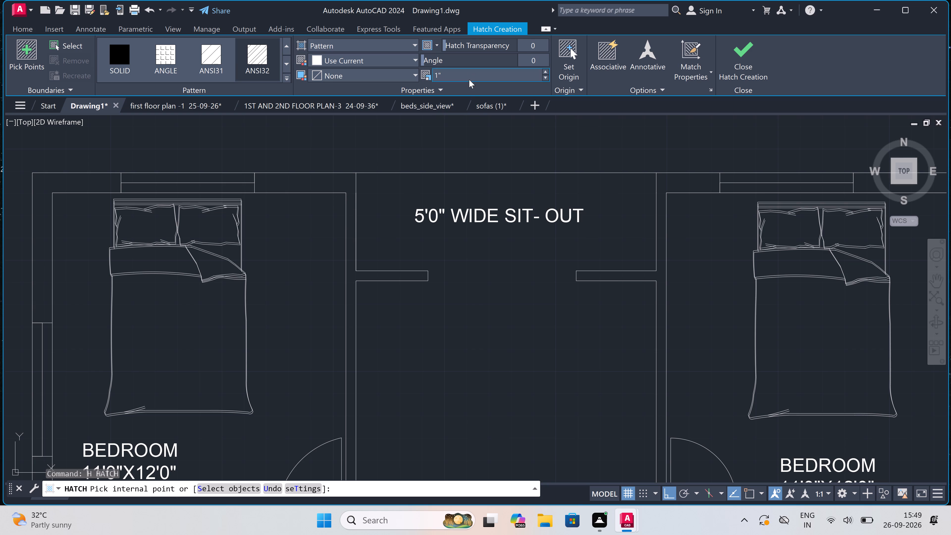
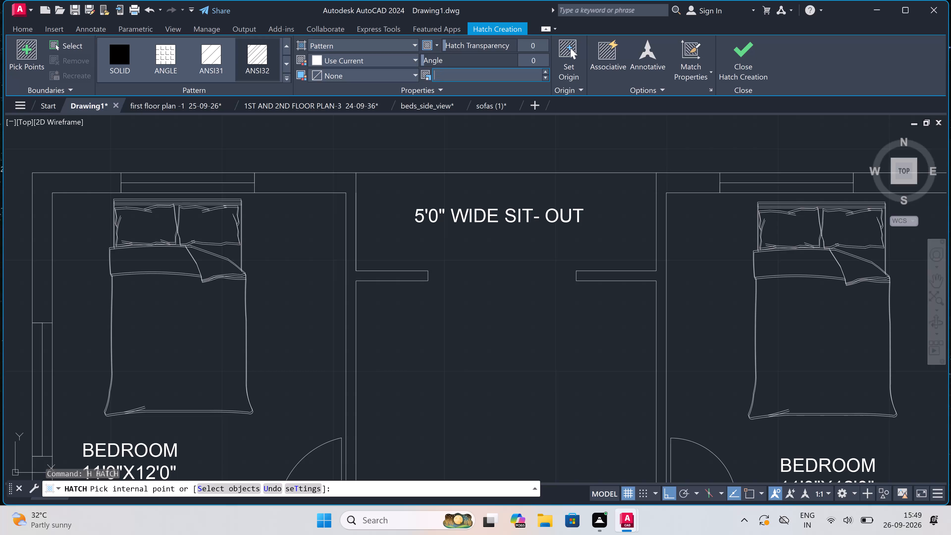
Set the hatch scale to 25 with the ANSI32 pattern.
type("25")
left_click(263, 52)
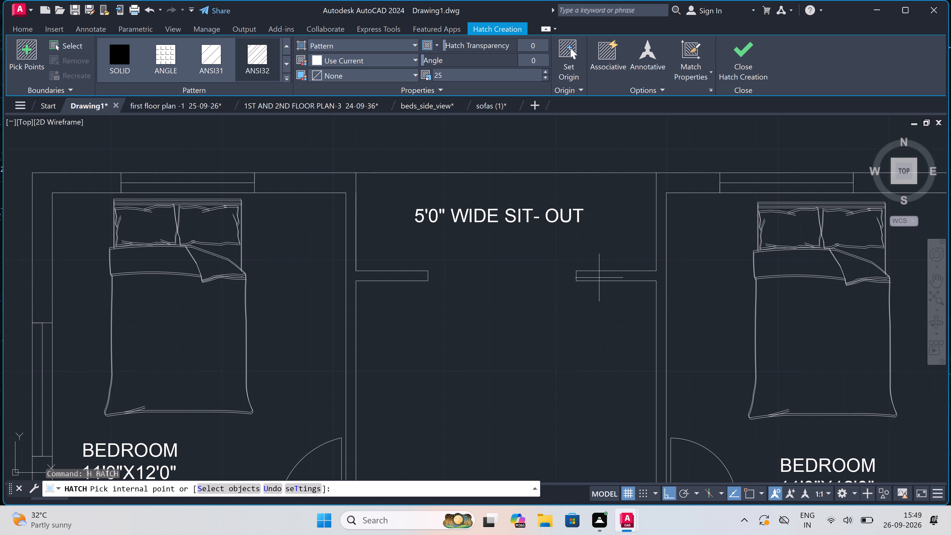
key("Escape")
Restart the hatch and browse the available hatch patterns for one suited to the walls.
key("h")
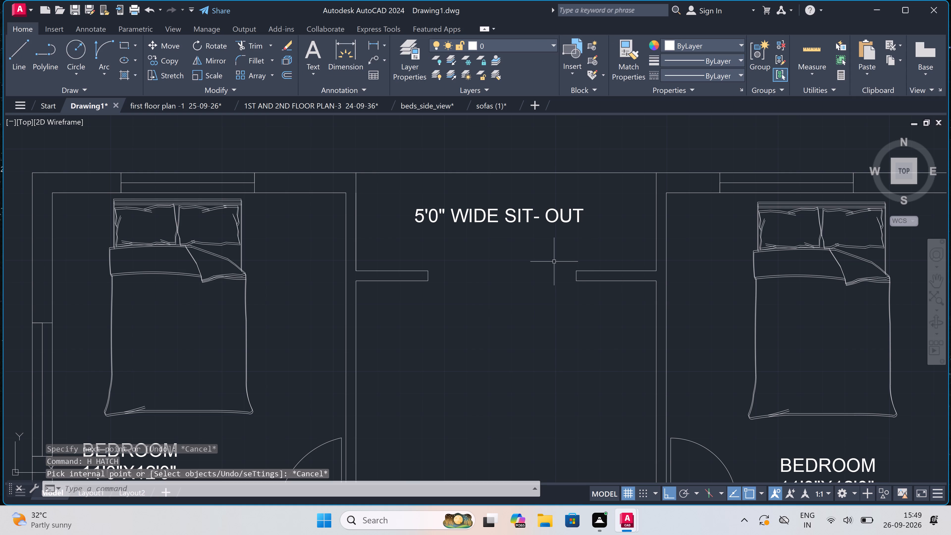
key("space")
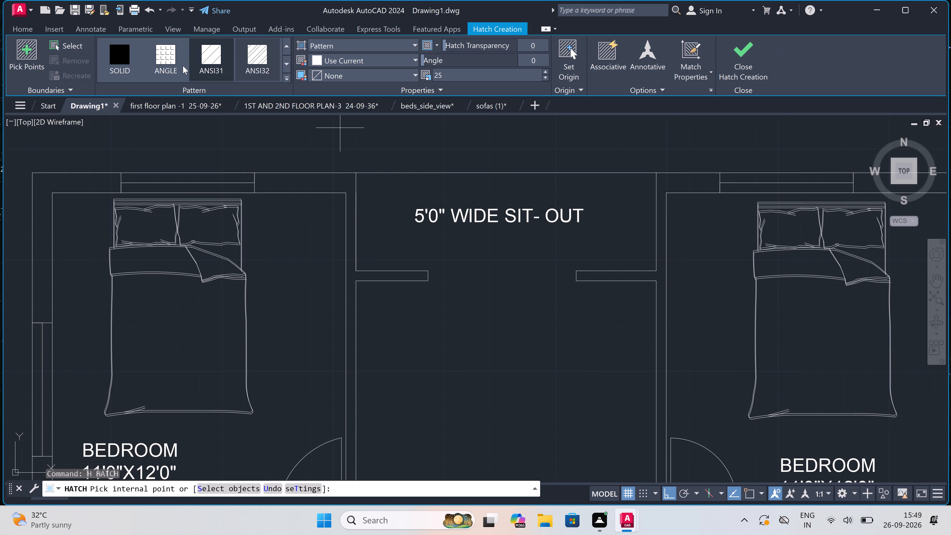
left_click(288, 60)
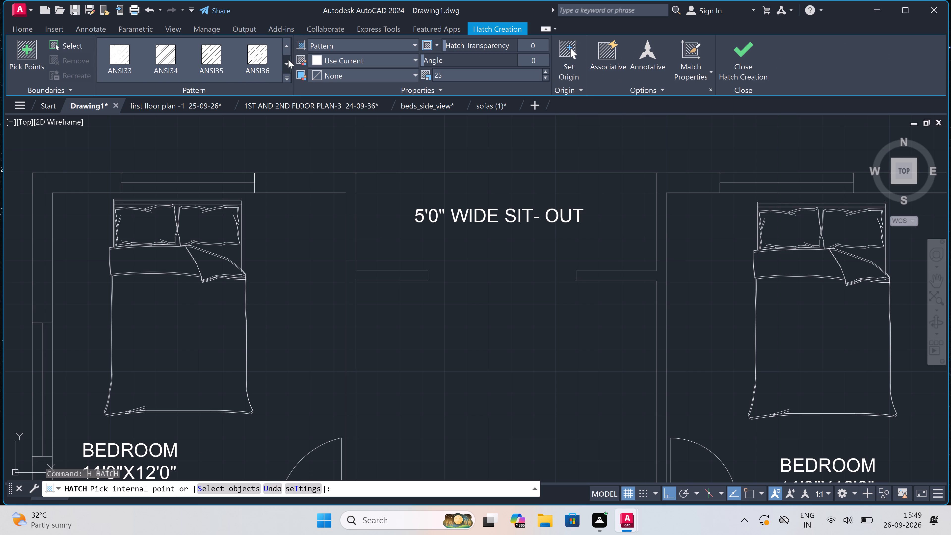
left_click(288, 59)
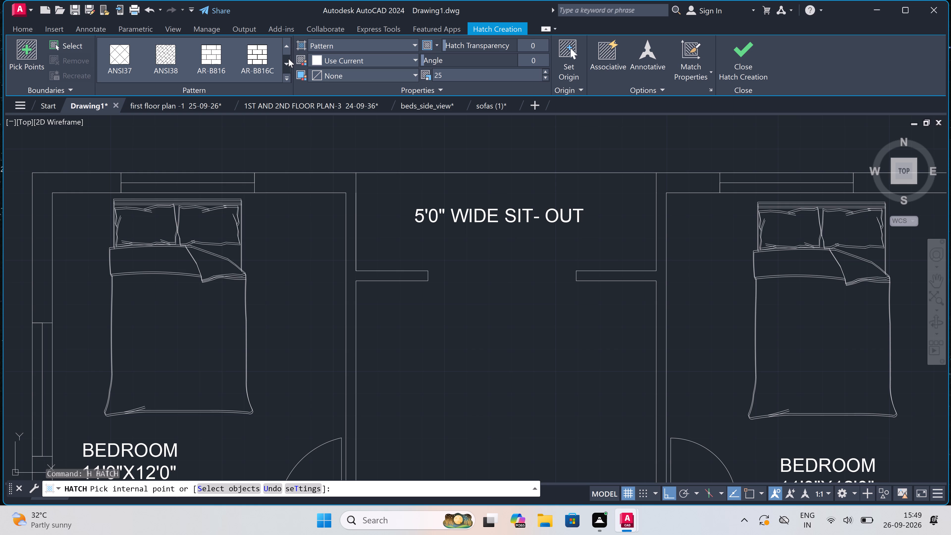
left_click(289, 59)
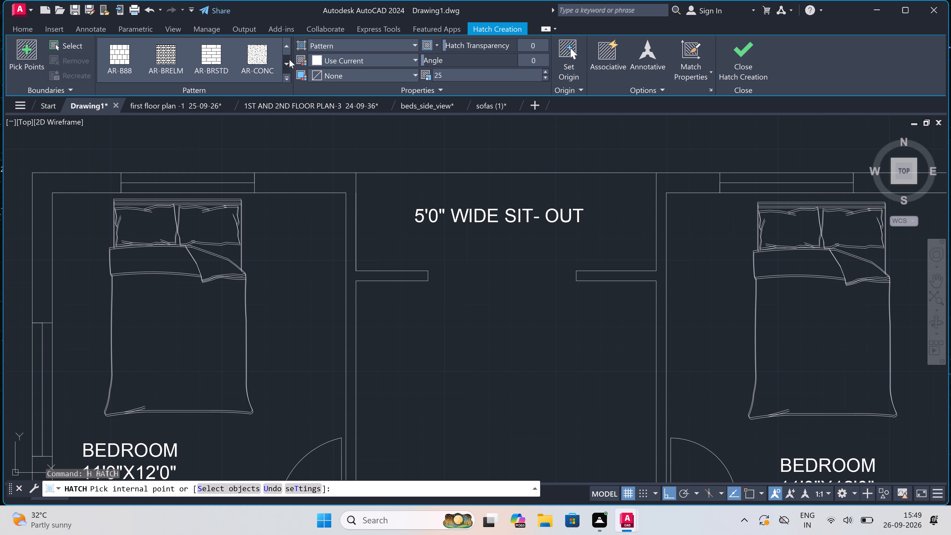
double_click(289, 59)
double_click(289, 59)
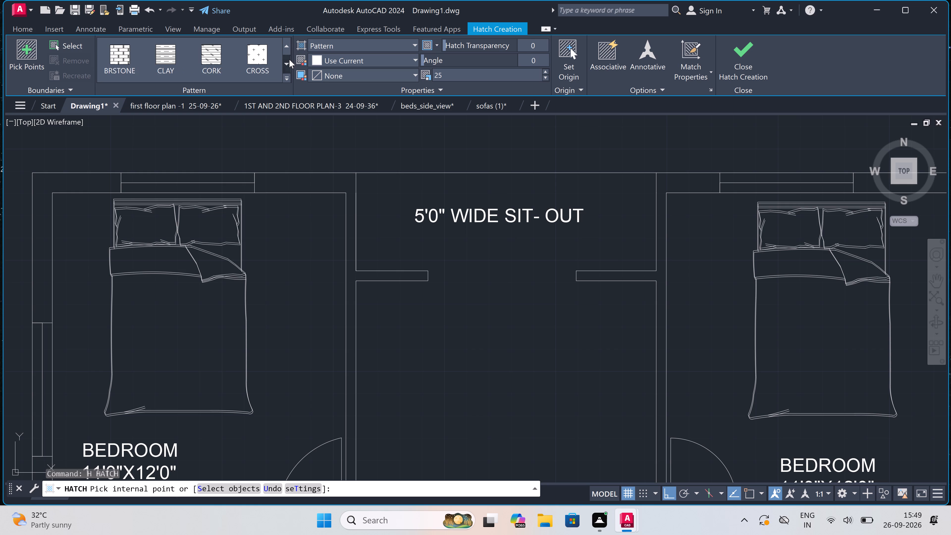
double_click(289, 59)
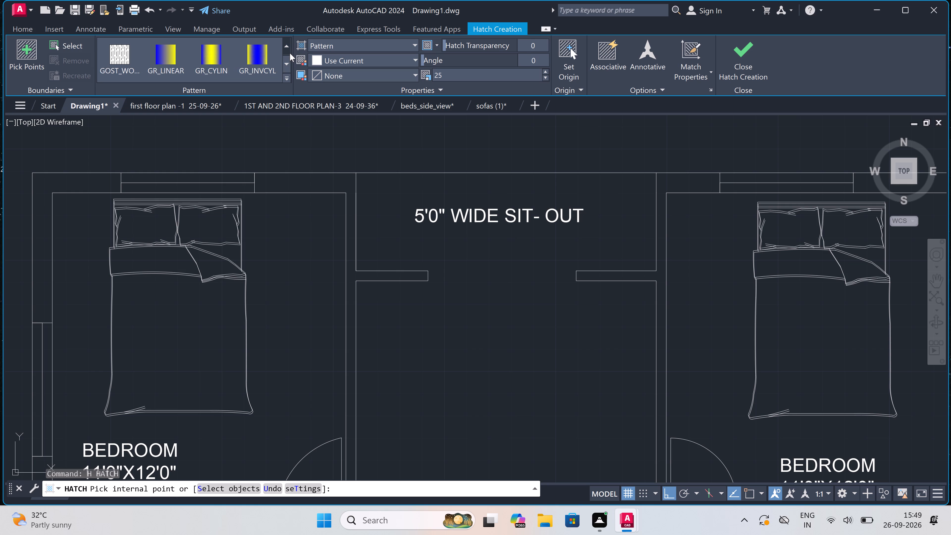
triple_click(286, 46)
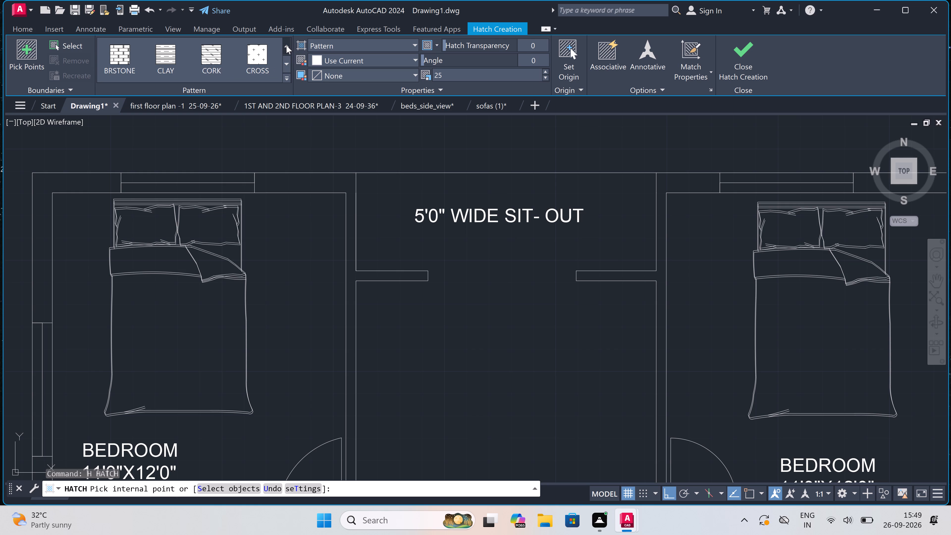
left_click(286, 45)
double_click(286, 45)
left_click(286, 45)
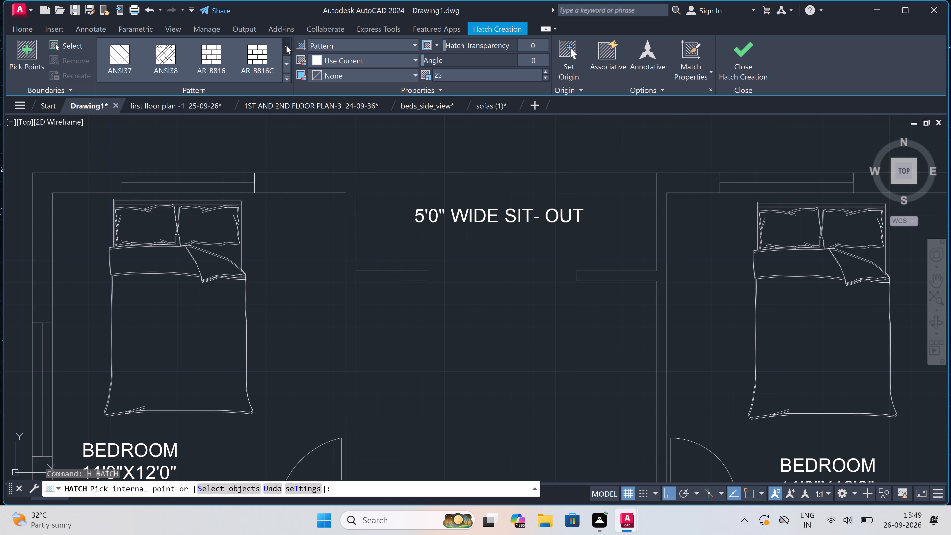
left_click(286, 45)
left_click(286, 45)
left_click(286, 45)
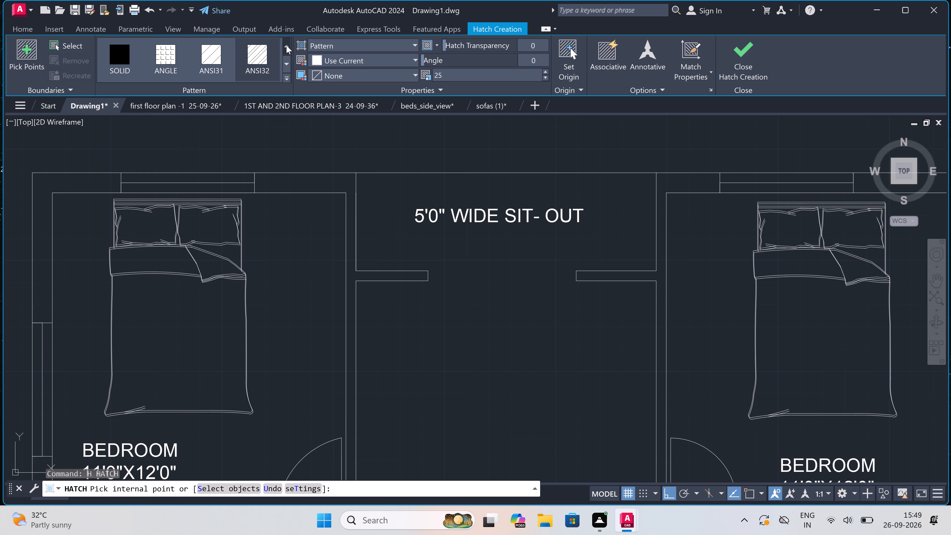
left_click(286, 45)
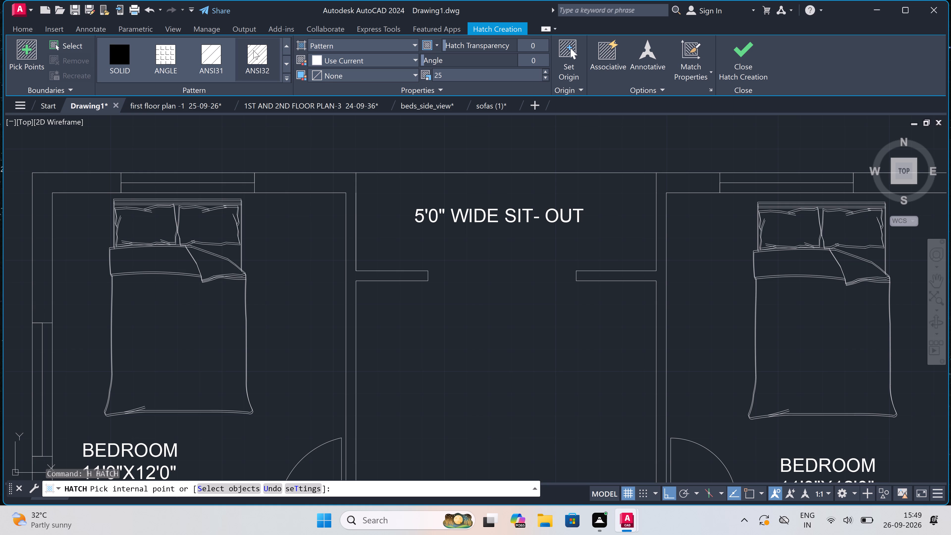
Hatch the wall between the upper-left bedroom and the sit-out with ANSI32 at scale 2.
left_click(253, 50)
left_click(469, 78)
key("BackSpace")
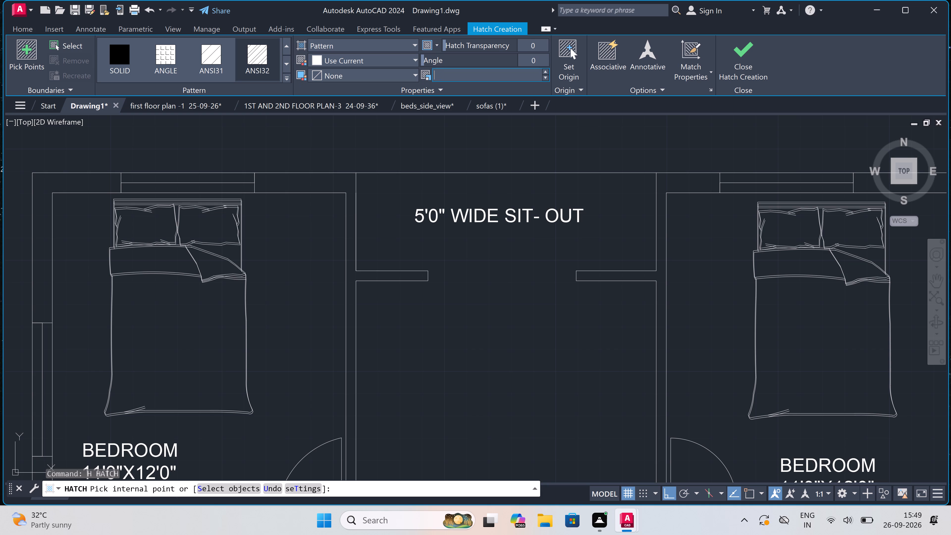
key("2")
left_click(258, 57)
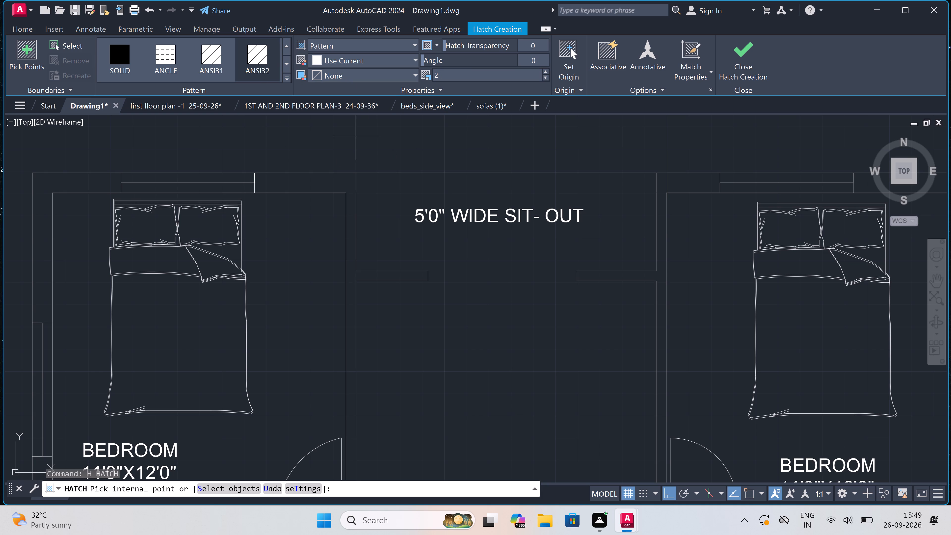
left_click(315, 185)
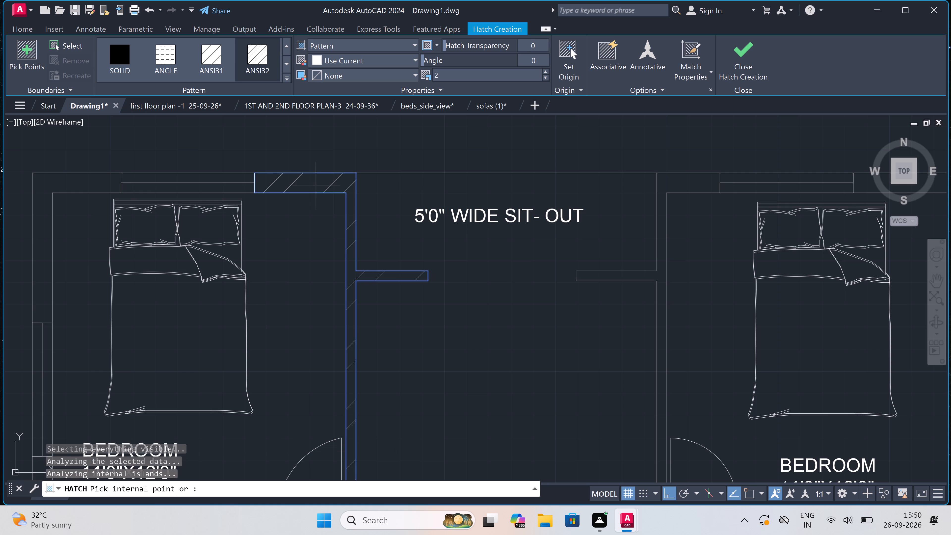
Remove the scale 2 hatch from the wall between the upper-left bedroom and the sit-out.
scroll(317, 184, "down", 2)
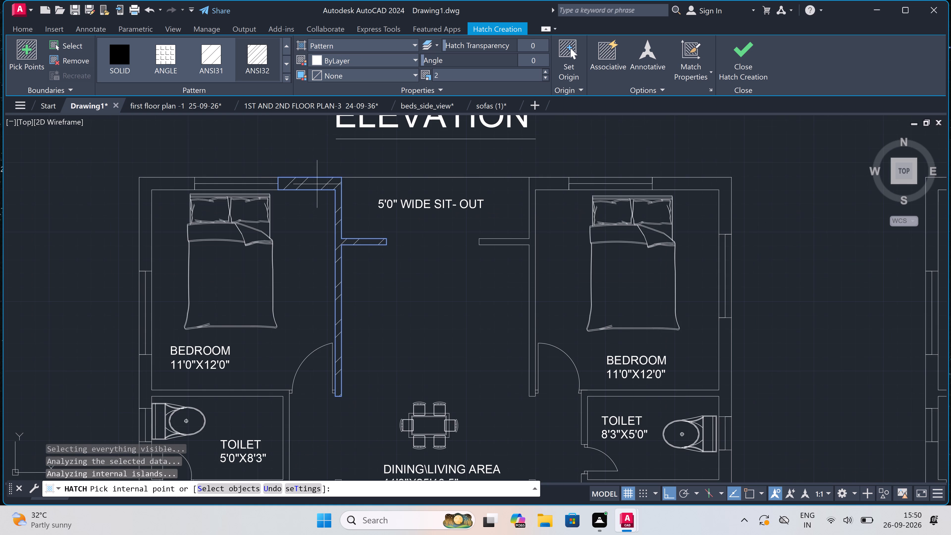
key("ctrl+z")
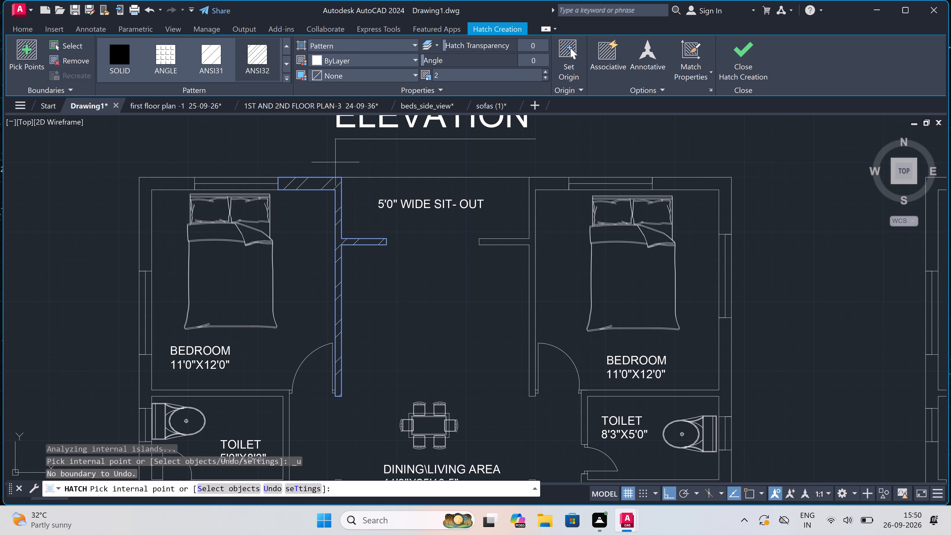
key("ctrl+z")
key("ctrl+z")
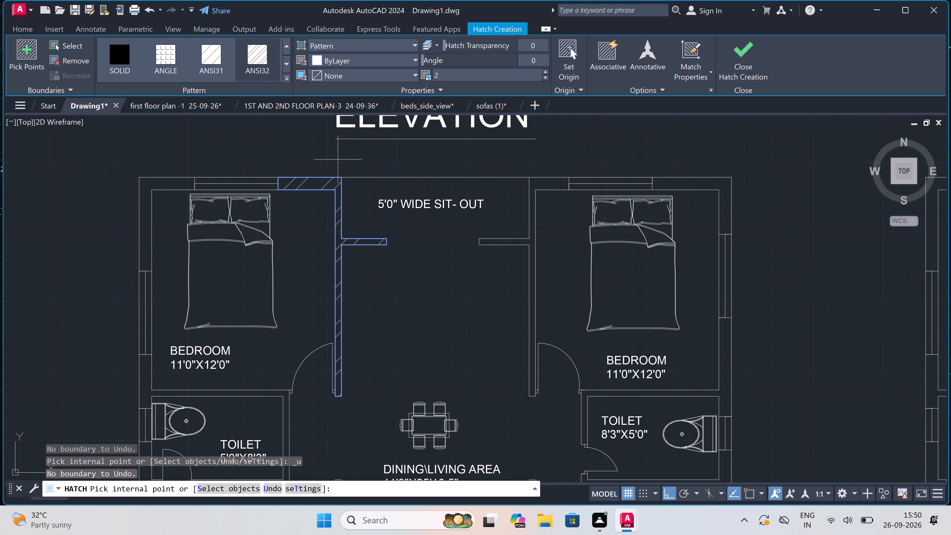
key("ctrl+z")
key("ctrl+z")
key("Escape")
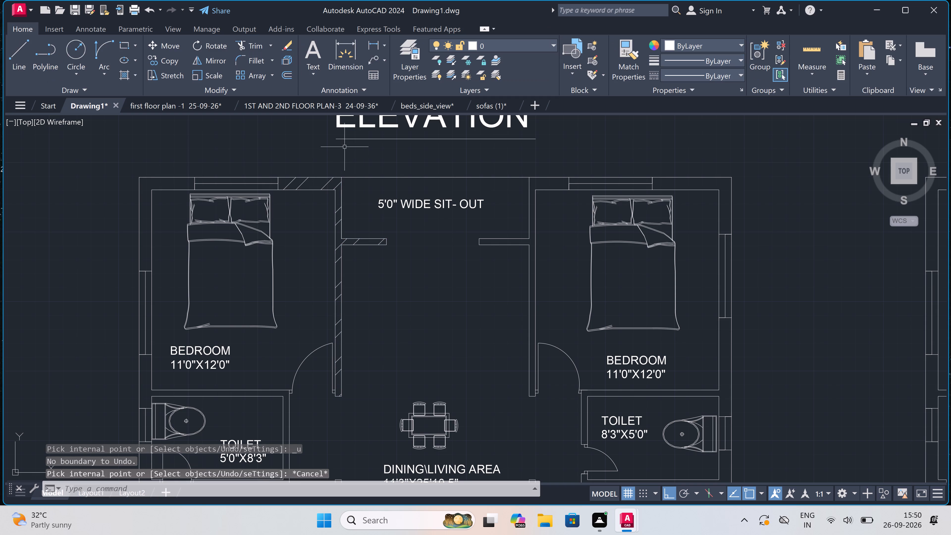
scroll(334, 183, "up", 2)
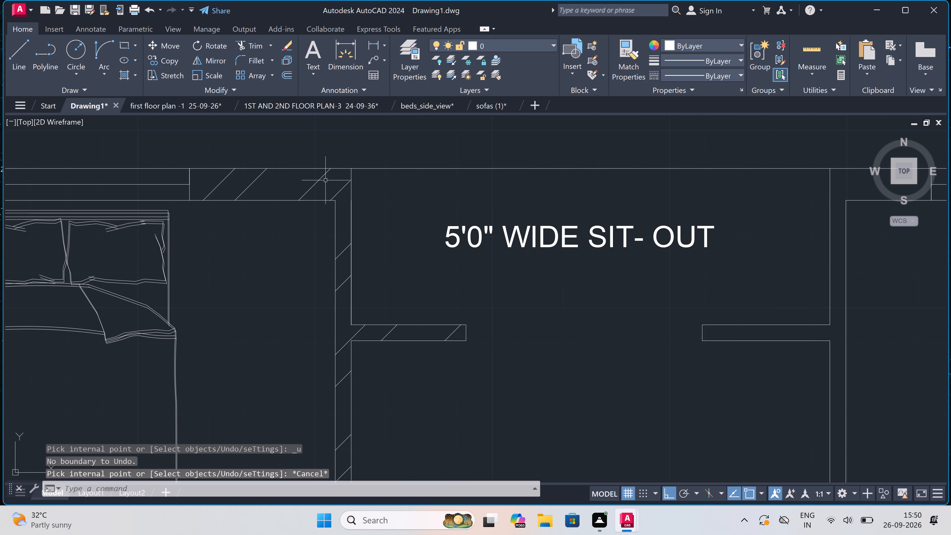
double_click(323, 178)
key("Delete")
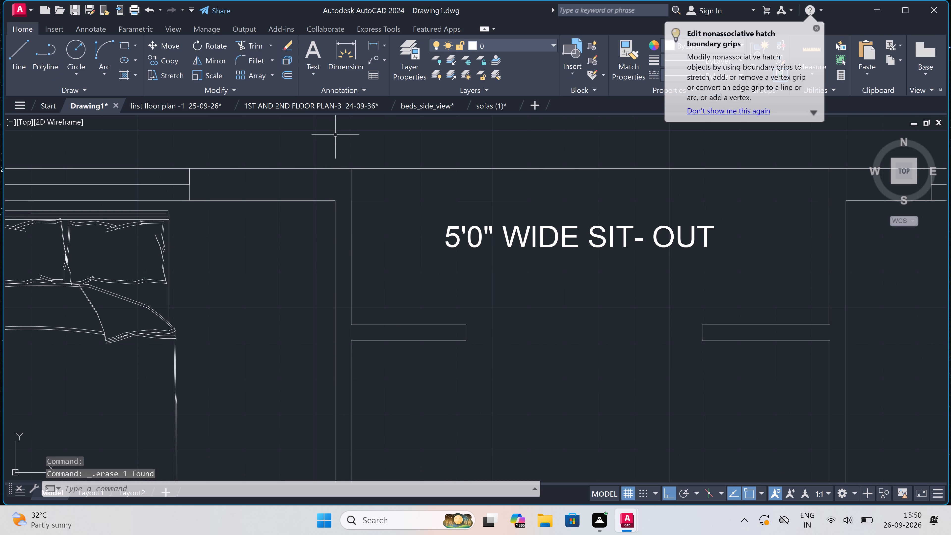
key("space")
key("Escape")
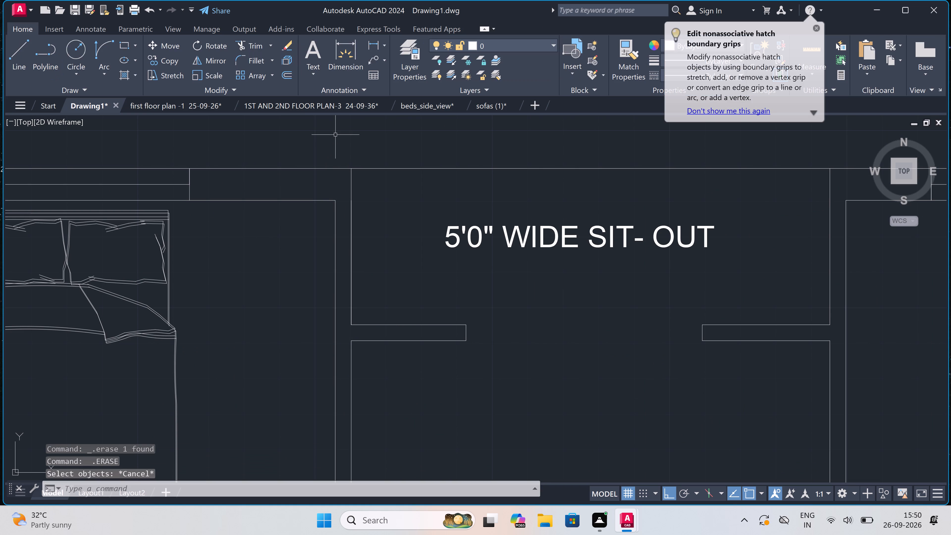
Hatch the wall between the upper-left bedroom and the sit-out with ANSI32 at scale 1.
key("h")
key("space")
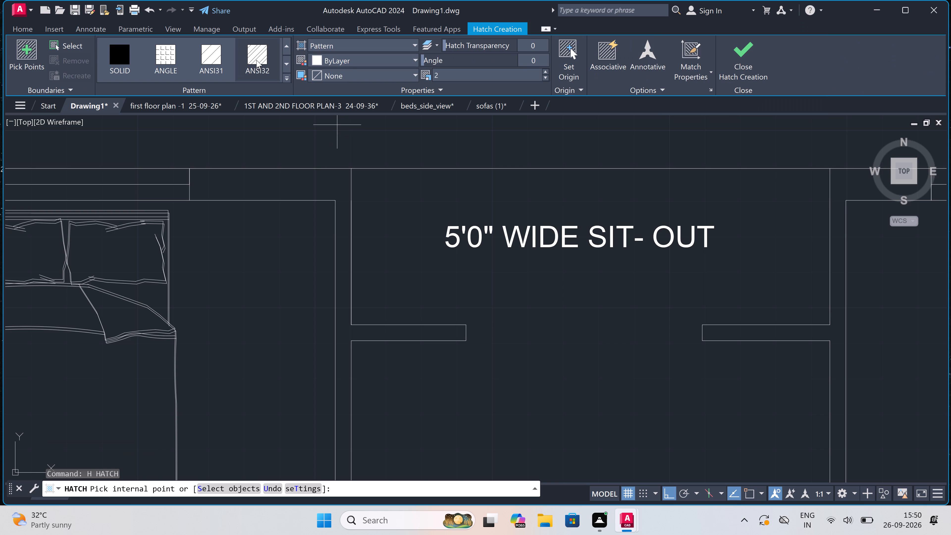
left_click(256, 60)
left_click(450, 73)
key("BackSpace")
key("1")
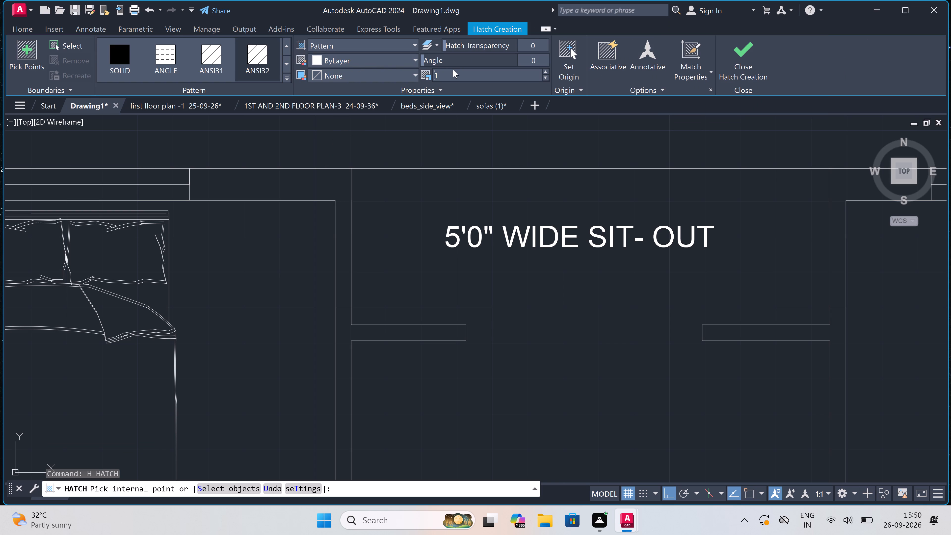
left_click(261, 50)
left_click(322, 188)
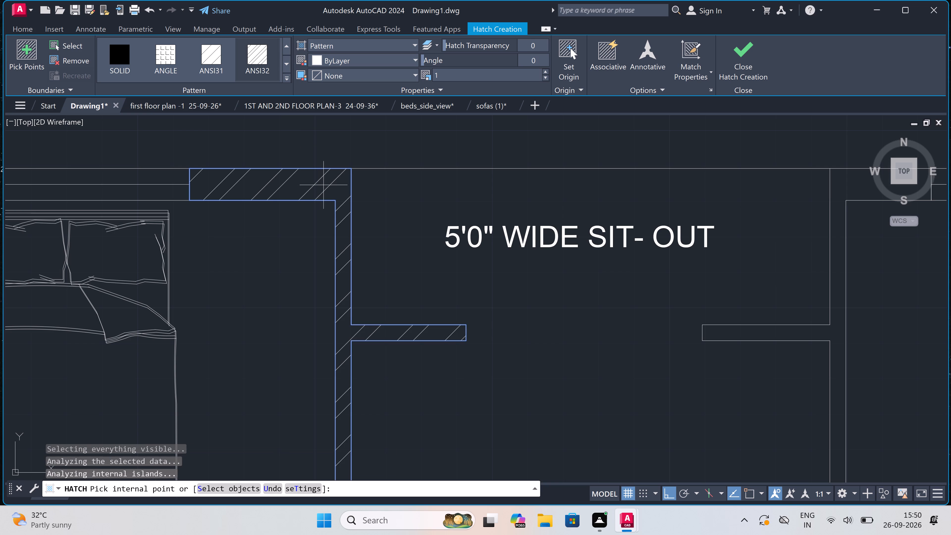
Hatch the outer corner wall of the upper-left bedroom with ANSI32 at scale 1.
scroll(331, 169, "down", 6)
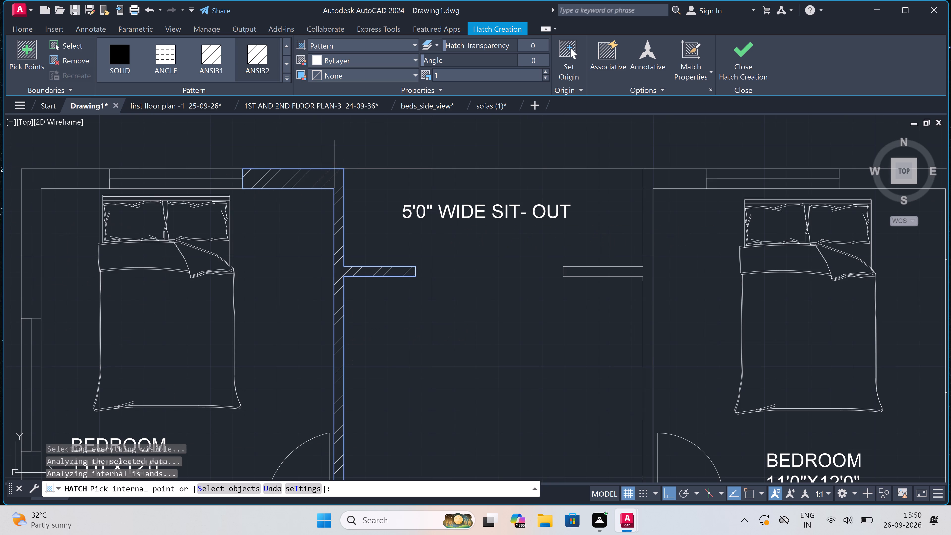
scroll(338, 160, "down", 4)
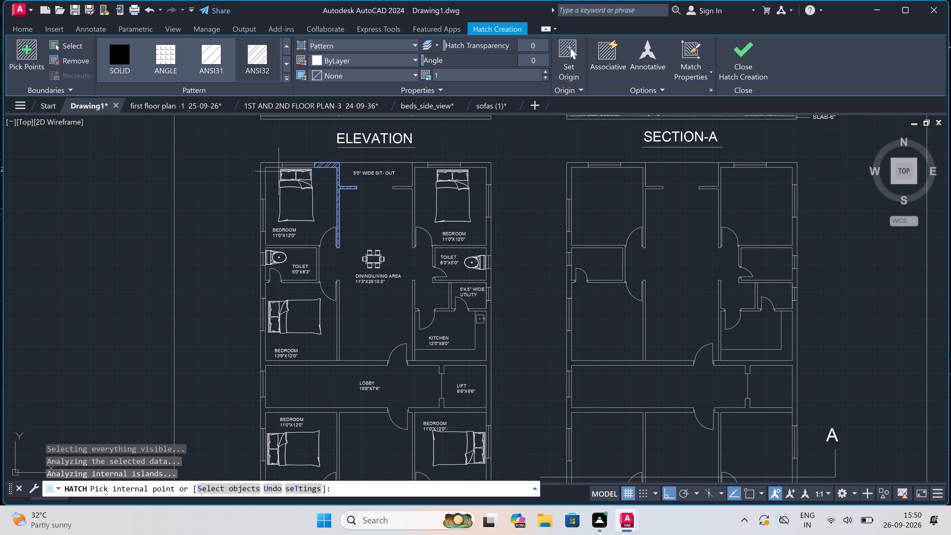
scroll(273, 170, "up", 2)
left_click(255, 173)
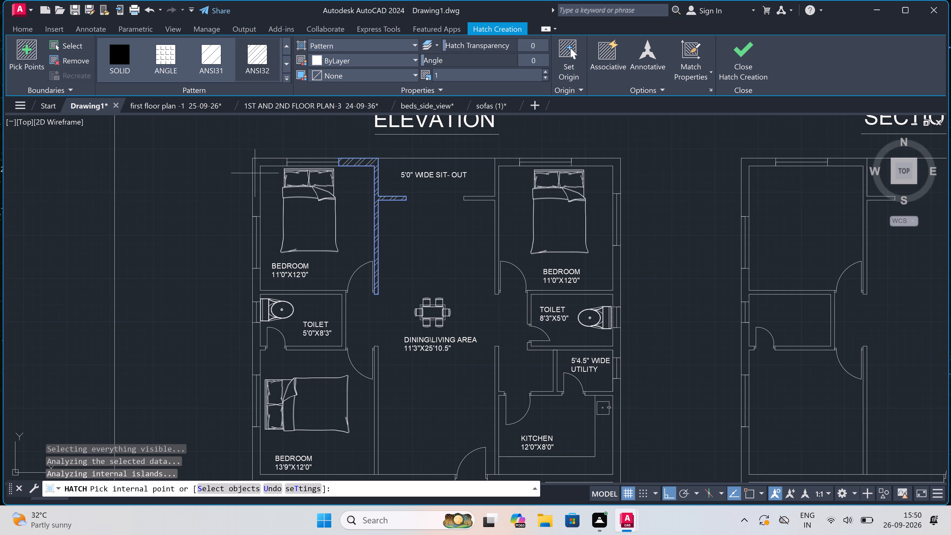
Hatch the upper-right bedroom's outer corner wall and its wall along the sit-out with ANSI32 at scale 1.
scroll(315, 150, "down", 3)
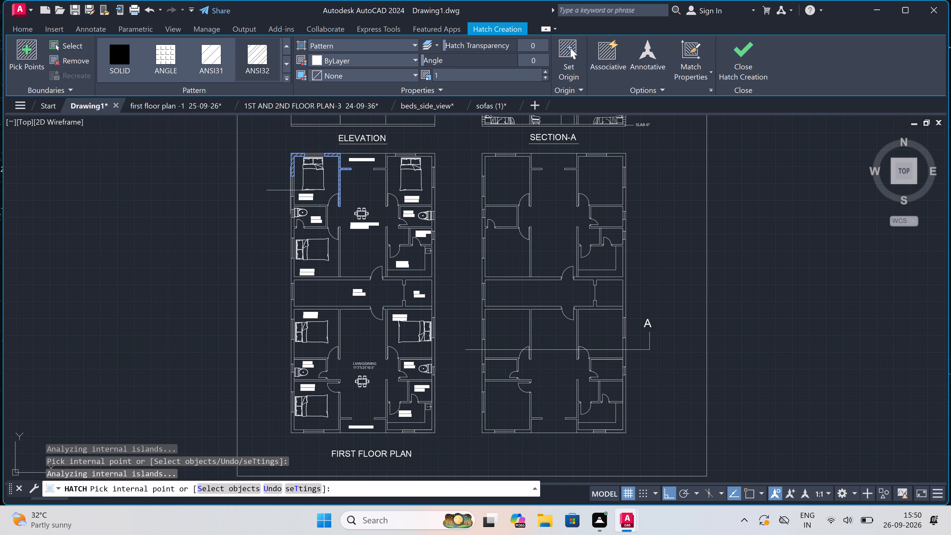
scroll(290, 190, "up", 1)
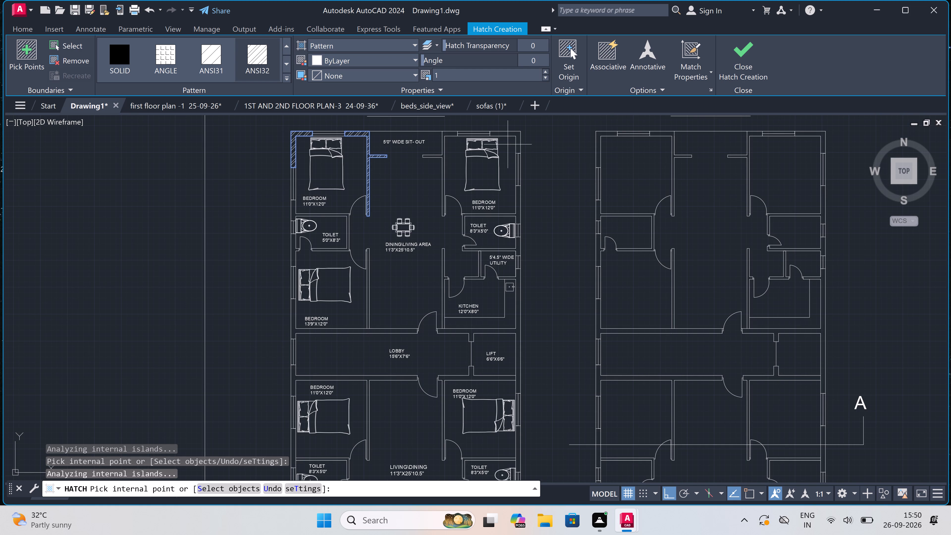
scroll(508, 141, "up", 1)
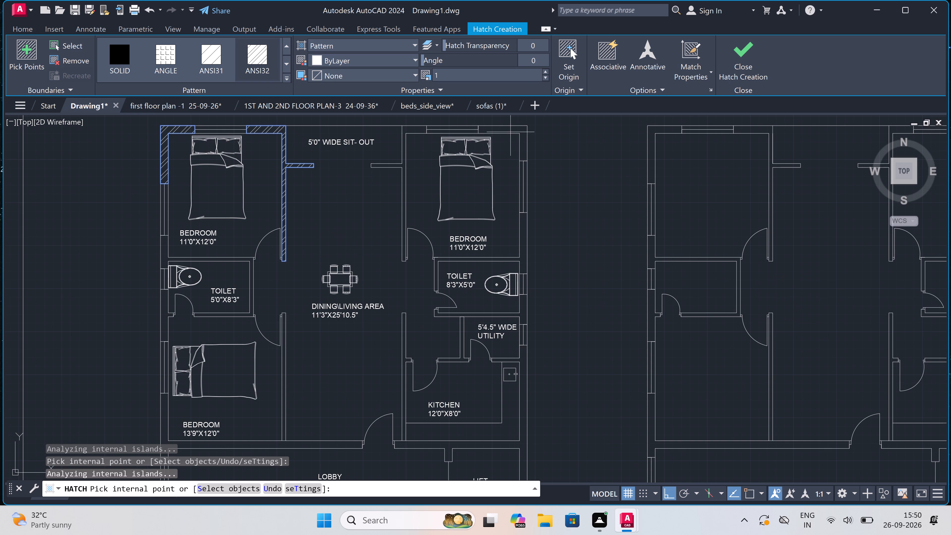
left_click(511, 127)
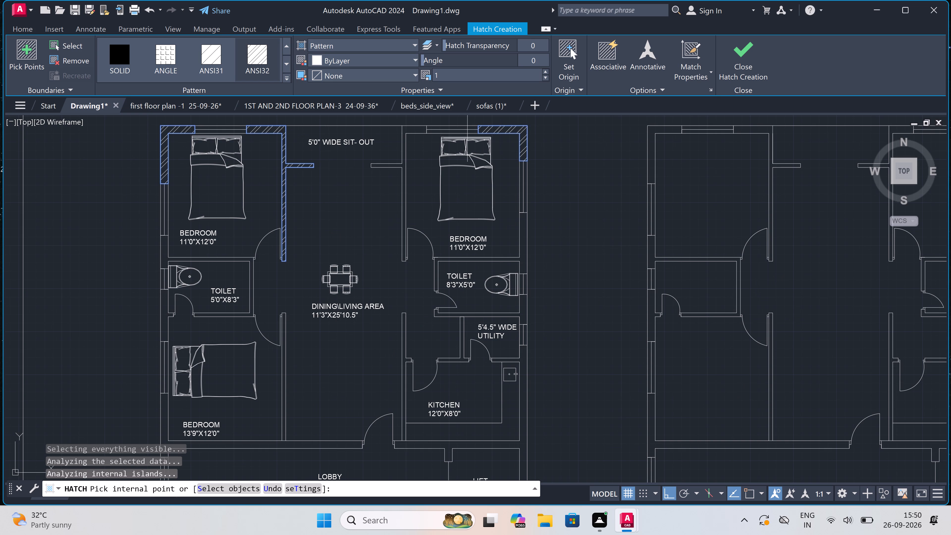
scroll(398, 143, "up", 3)
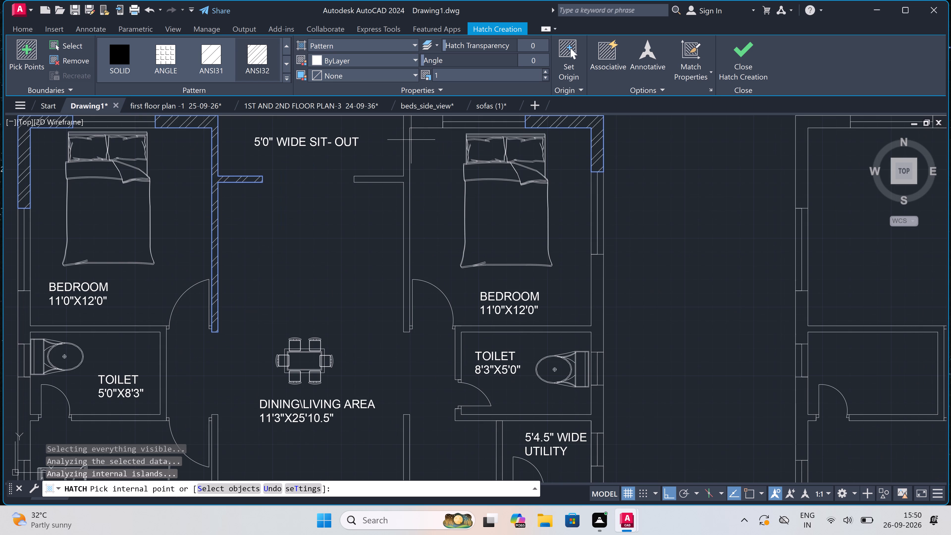
left_click(407, 141)
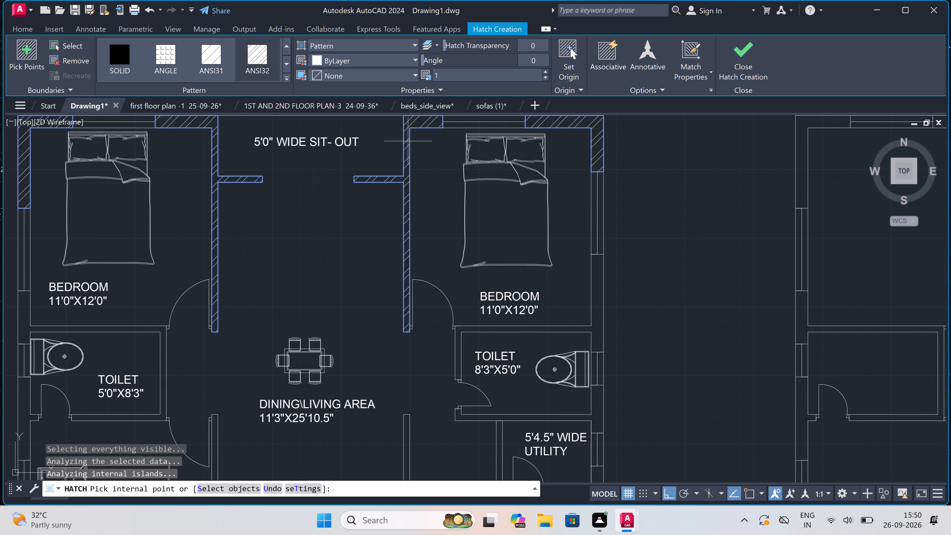
Hatch the walls around the upper 8'3"X5'0" toilet, including the adjoining outer wall pieces, with ANSI32 at scale 1.
scroll(407, 141, "down", 3)
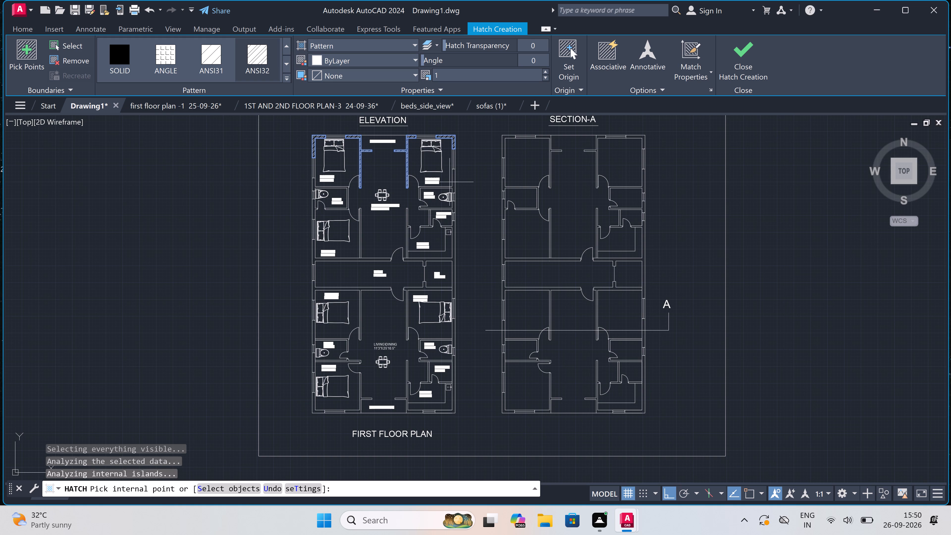
scroll(456, 187, "up", 4)
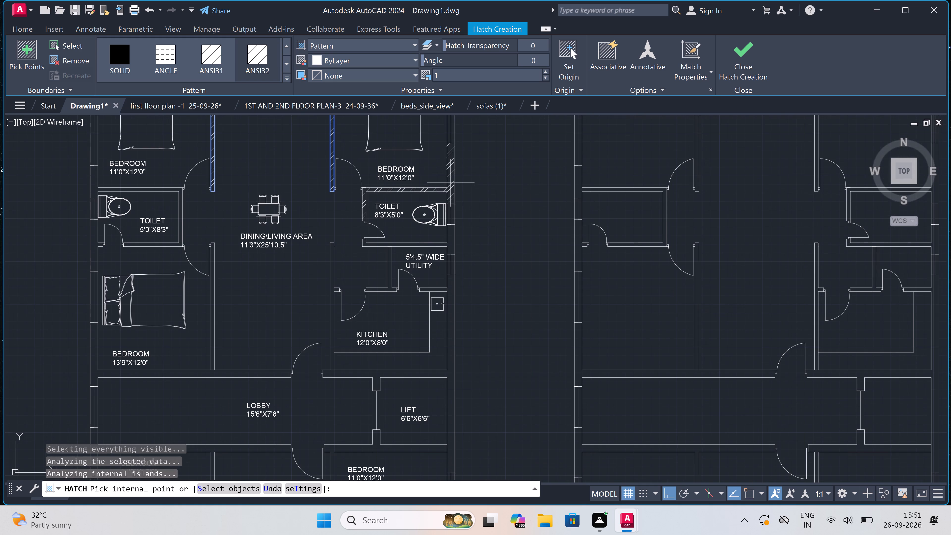
left_click(450, 182)
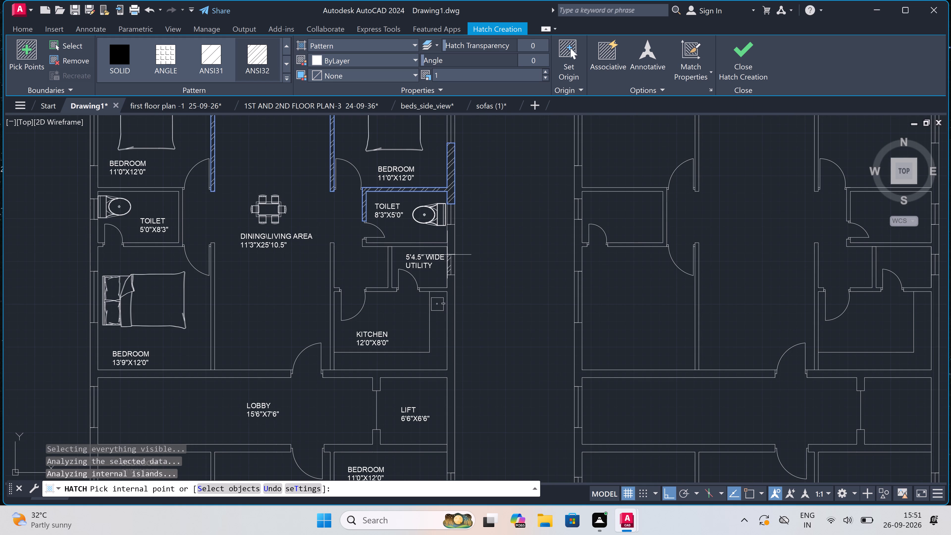
scroll(451, 238, "up", 3)
left_click(452, 237)
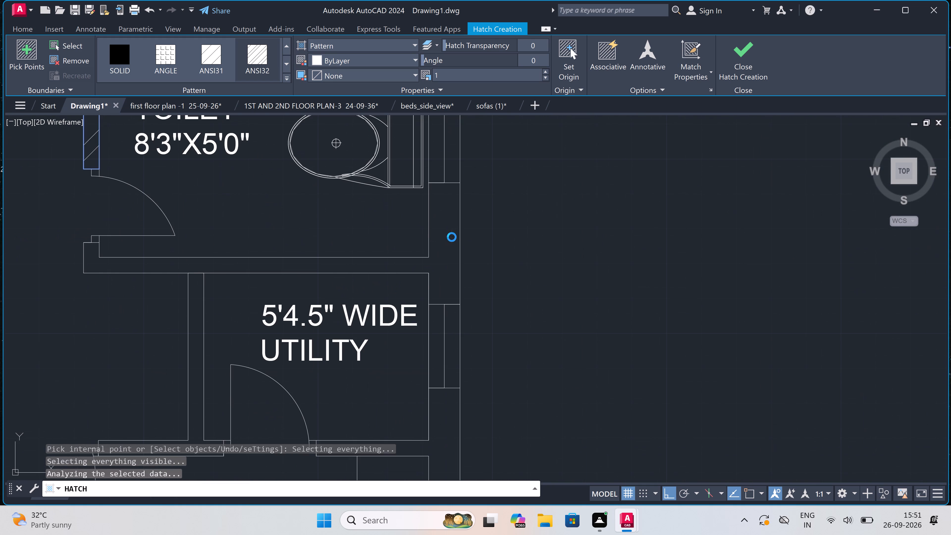
Hatch the outer and partition walls around the upper kitchen and utility, including the kitchen-lobby wall, with ANSI32 at scale 1.
scroll(452, 230, "down", 8)
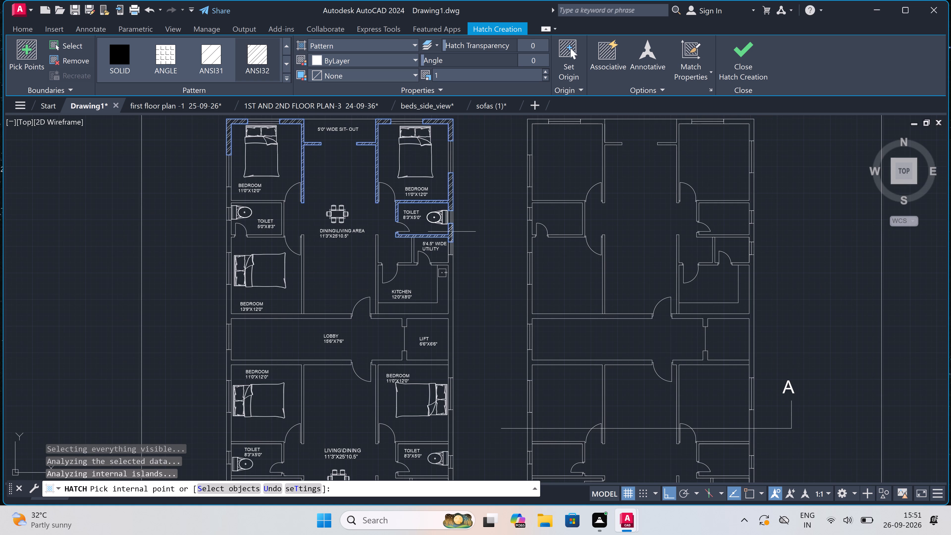
scroll(455, 306, "up", 3)
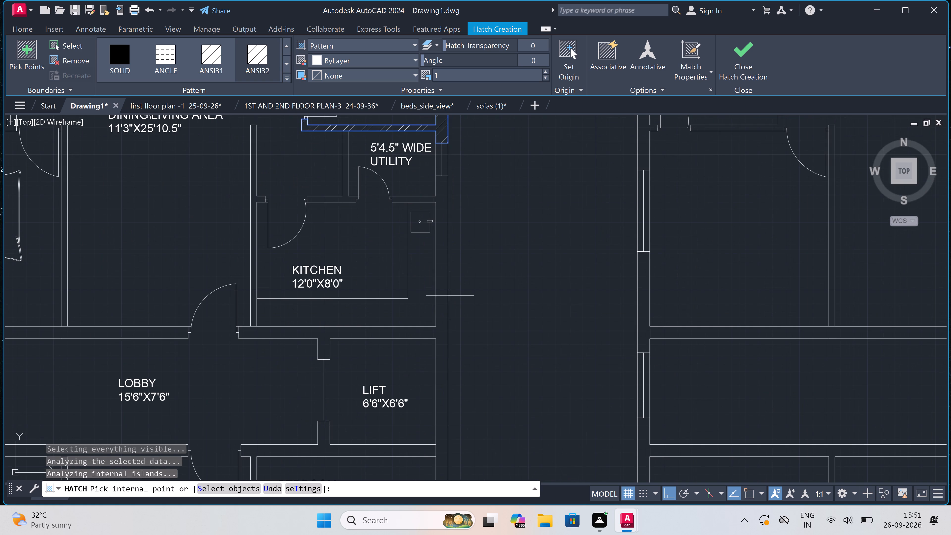
left_click(441, 286)
scroll(441, 268, "down", 2)
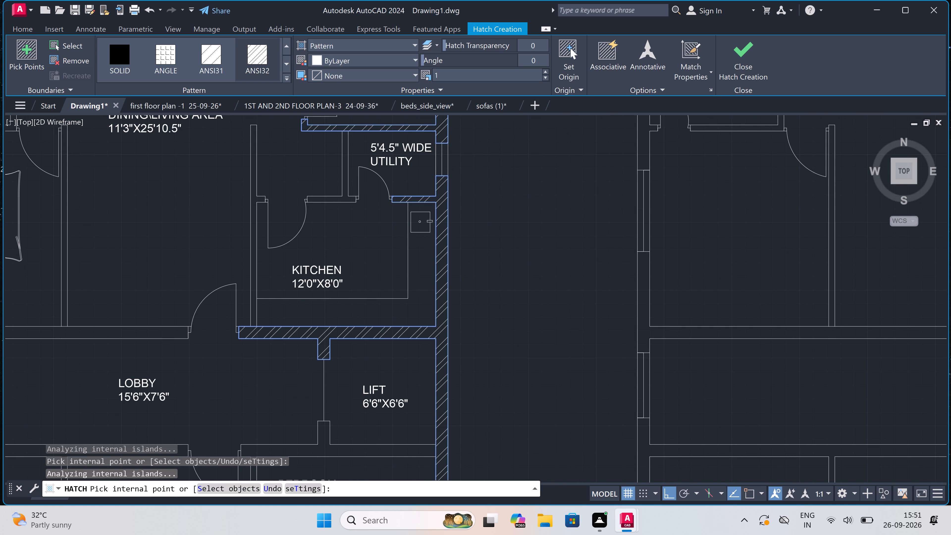
scroll(441, 268, "down", 2)
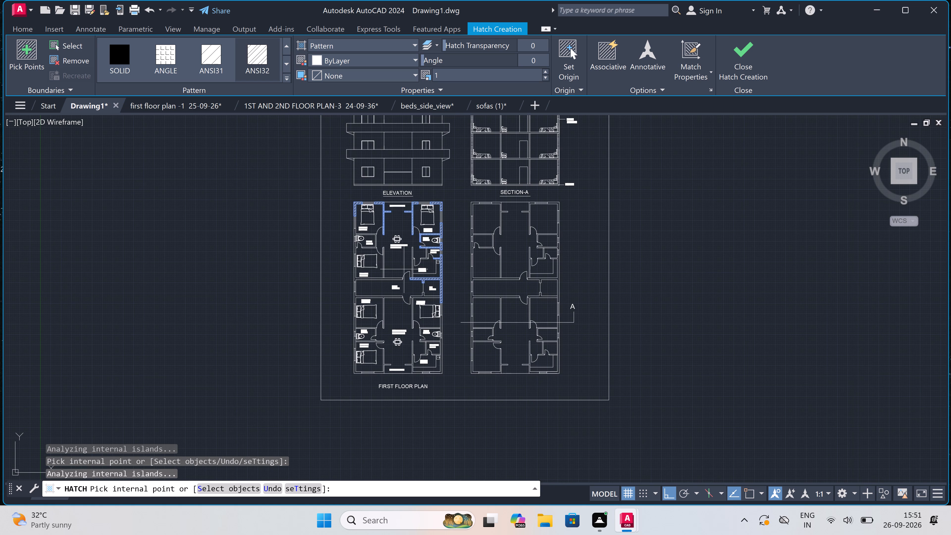
scroll(414, 264, "up", 3)
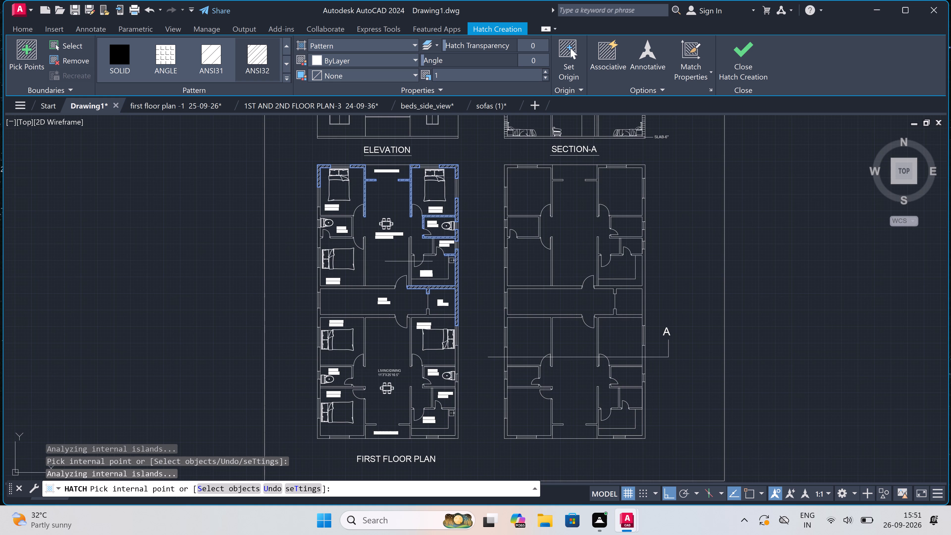
scroll(409, 261, "up", 4)
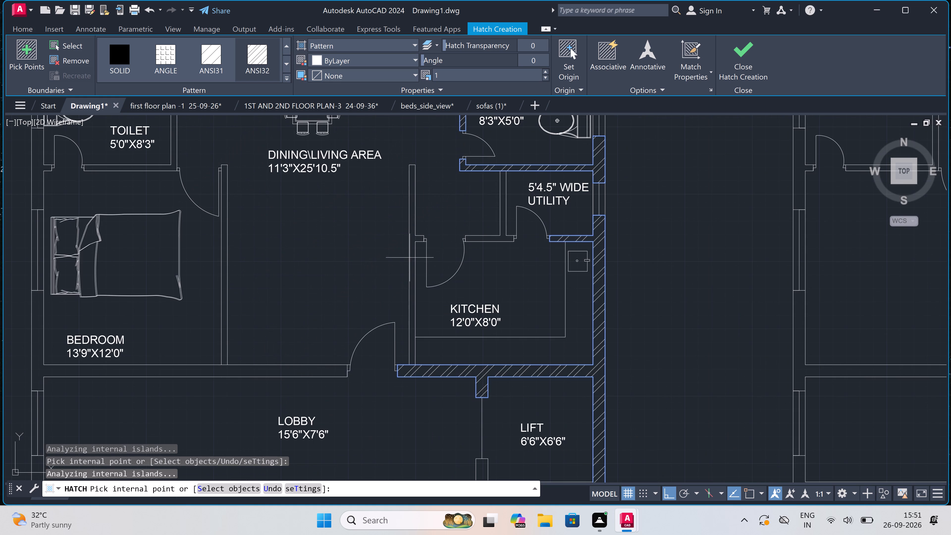
double_click(413, 249)
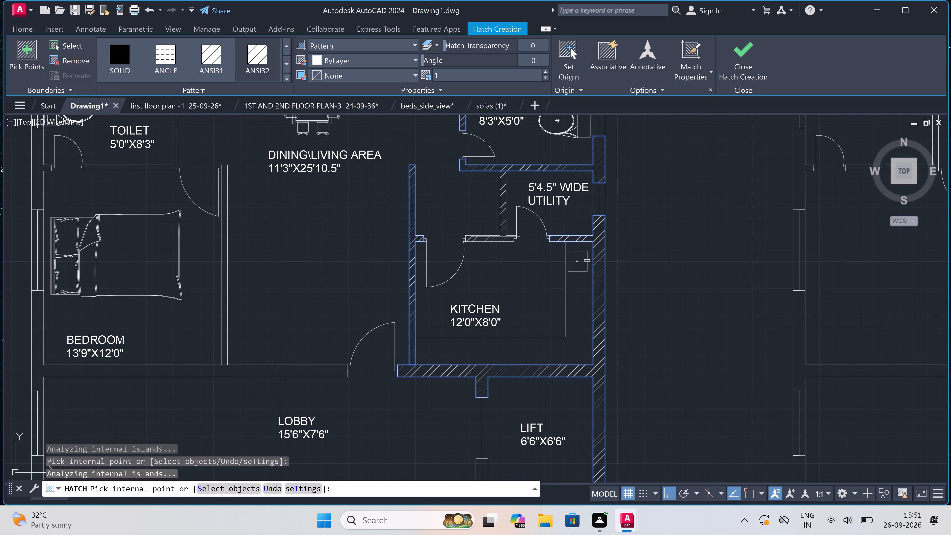
left_click(495, 239)
Hatch the 13'9"X12'0" bedroom's walls along the lobby and the dining/living area with ANSI32 at scale 1.
scroll(468, 219, "down", 4)
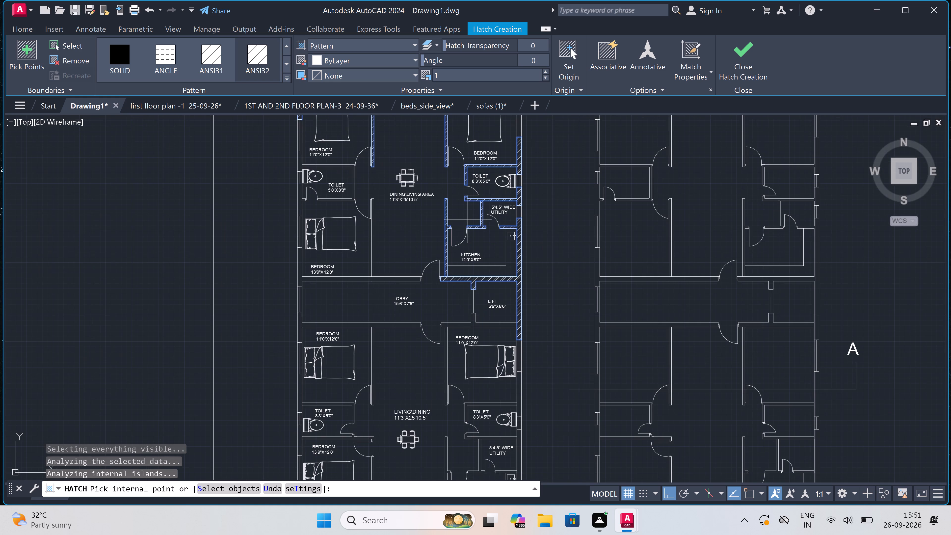
scroll(340, 282, "up", 1)
left_click(338, 275)
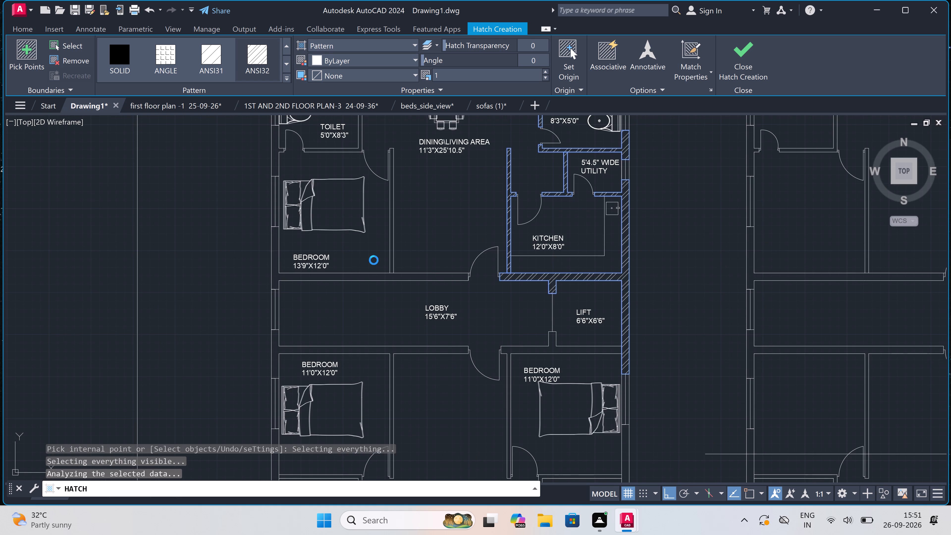
left_click(390, 233)
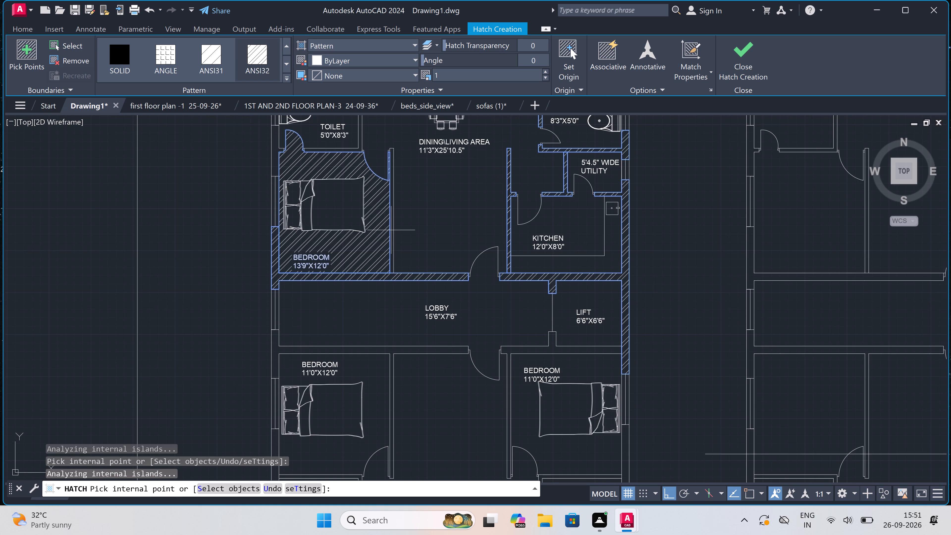
key("ctrl+z")
scroll(392, 230, "up", 2)
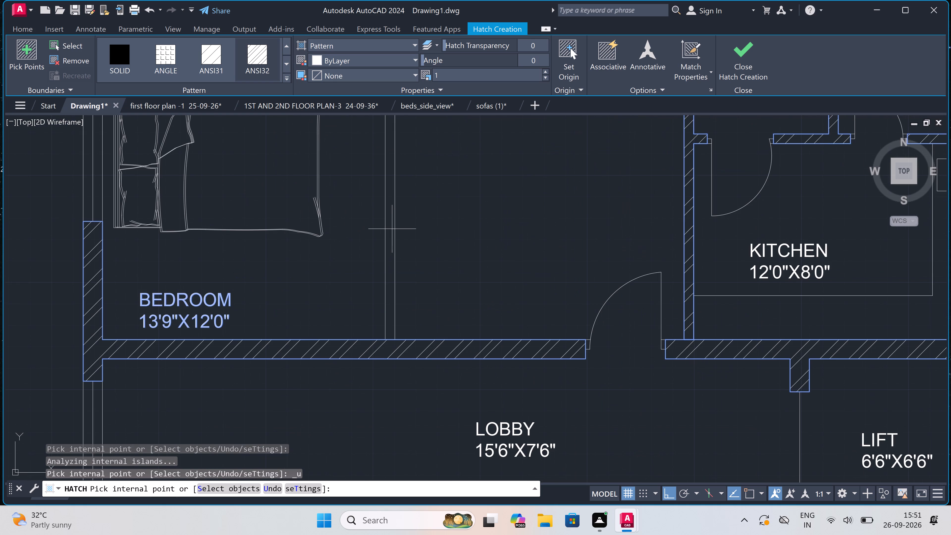
left_click(393, 228)
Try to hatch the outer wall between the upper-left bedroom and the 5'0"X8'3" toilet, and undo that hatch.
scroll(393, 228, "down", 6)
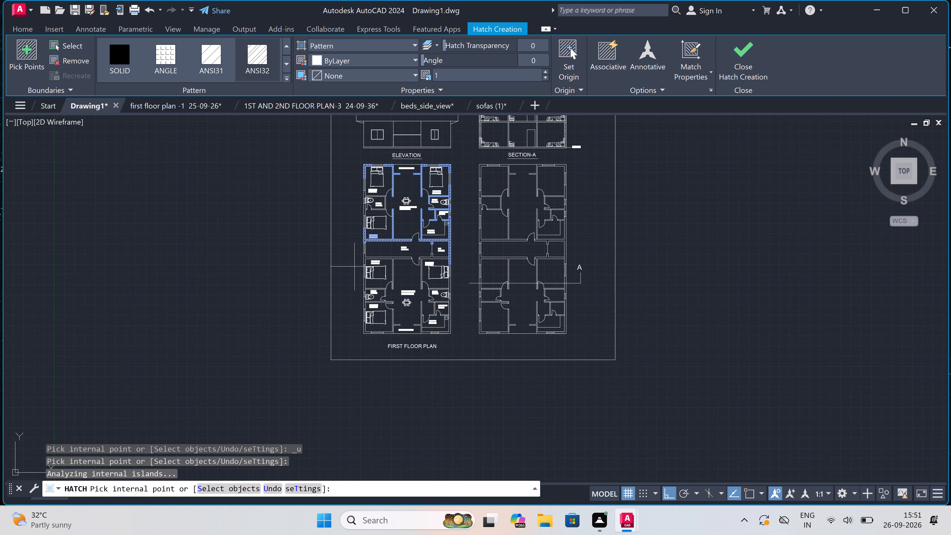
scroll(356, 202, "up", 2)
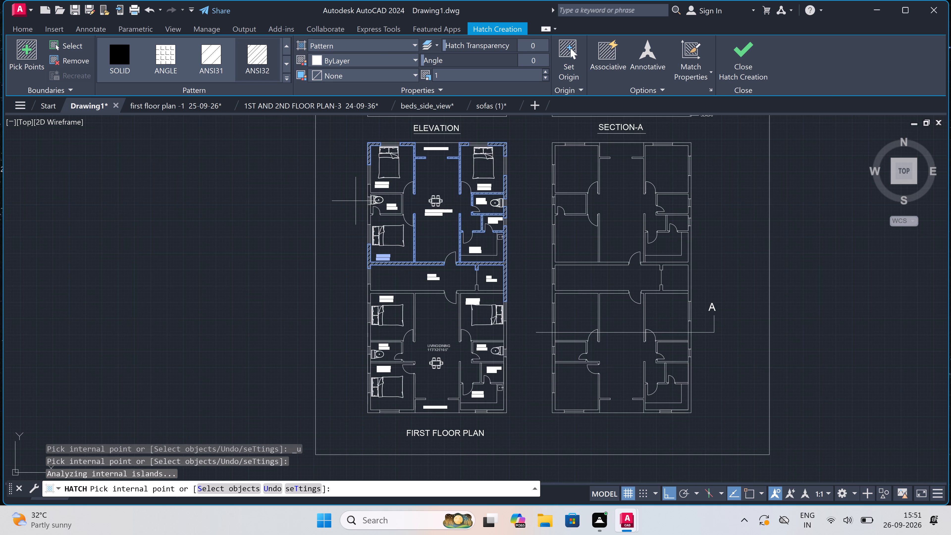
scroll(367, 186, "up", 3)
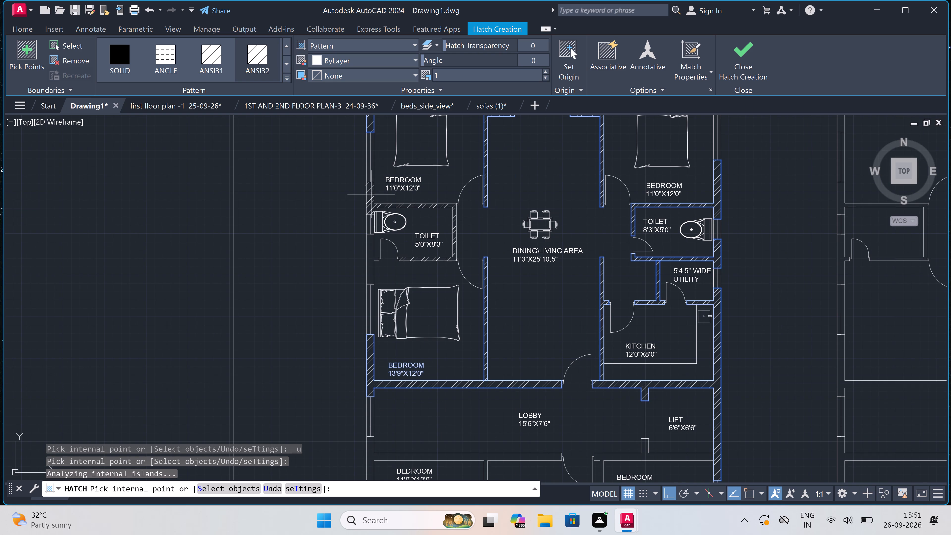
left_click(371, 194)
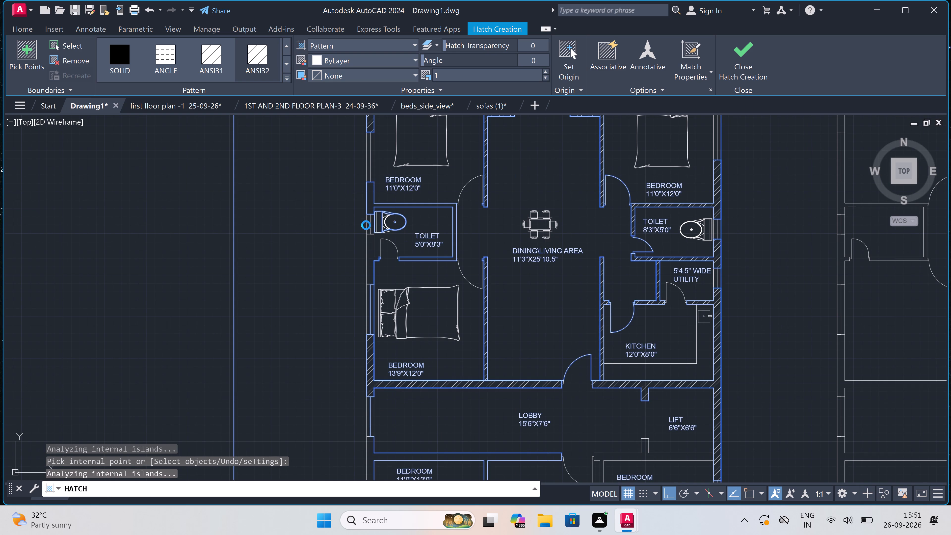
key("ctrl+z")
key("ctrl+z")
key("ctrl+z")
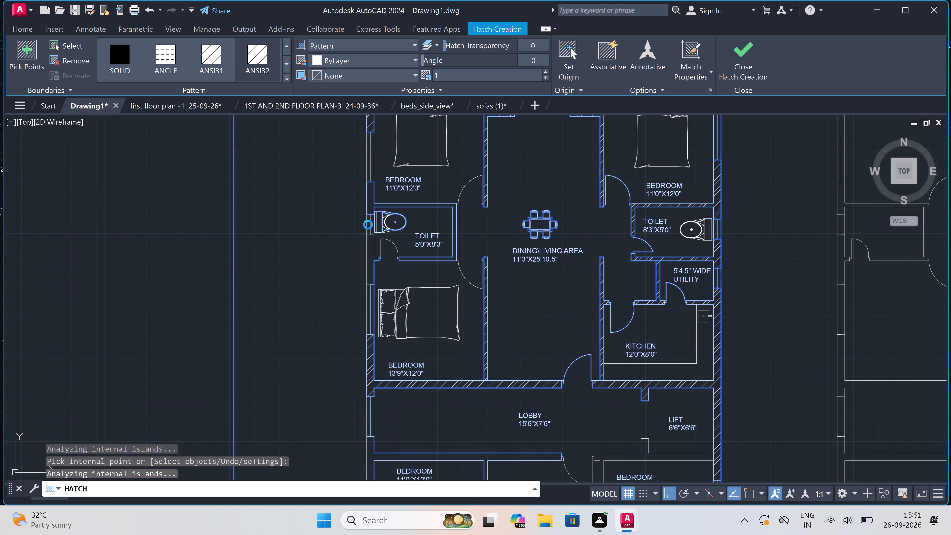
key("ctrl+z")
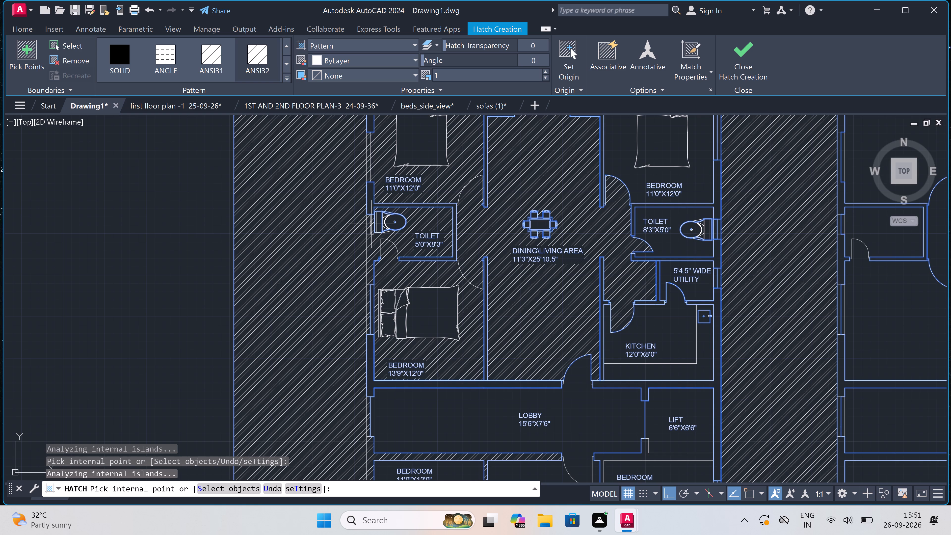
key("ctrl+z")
Hatch the walls around the 5'0"X8'3" toilet, including the outer wall pieces above and below its window, with ANSI32 at scale 1.
scroll(363, 198, "up", 1)
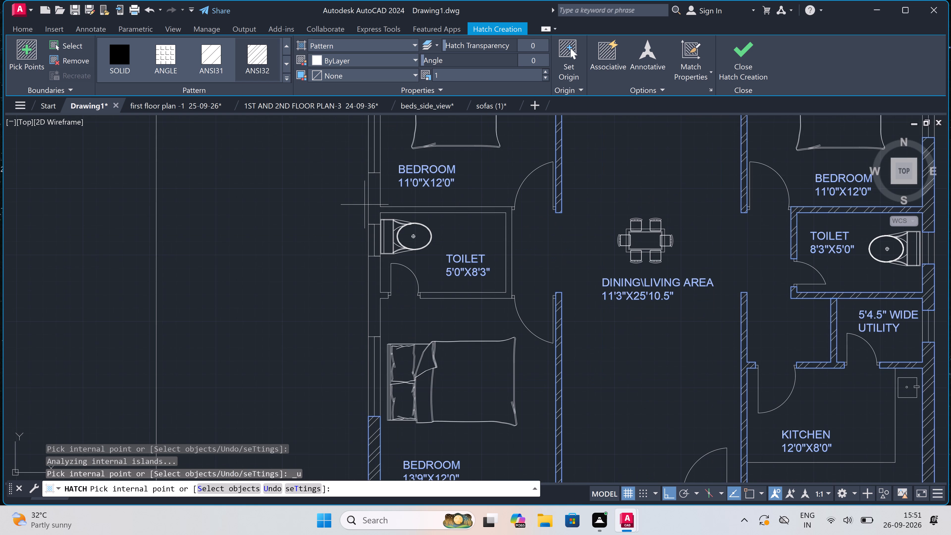
scroll(375, 200, "up", 1)
double_click(375, 198)
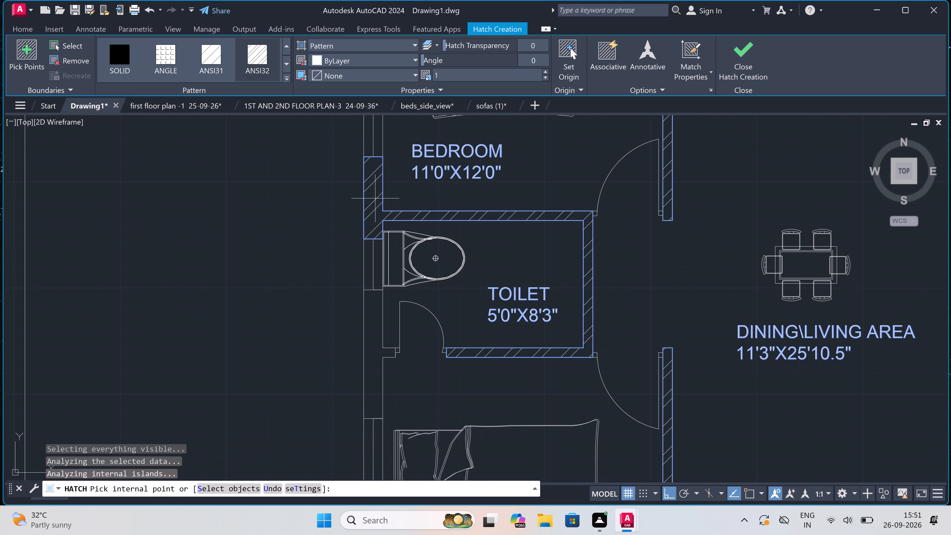
scroll(375, 198, "down", 2)
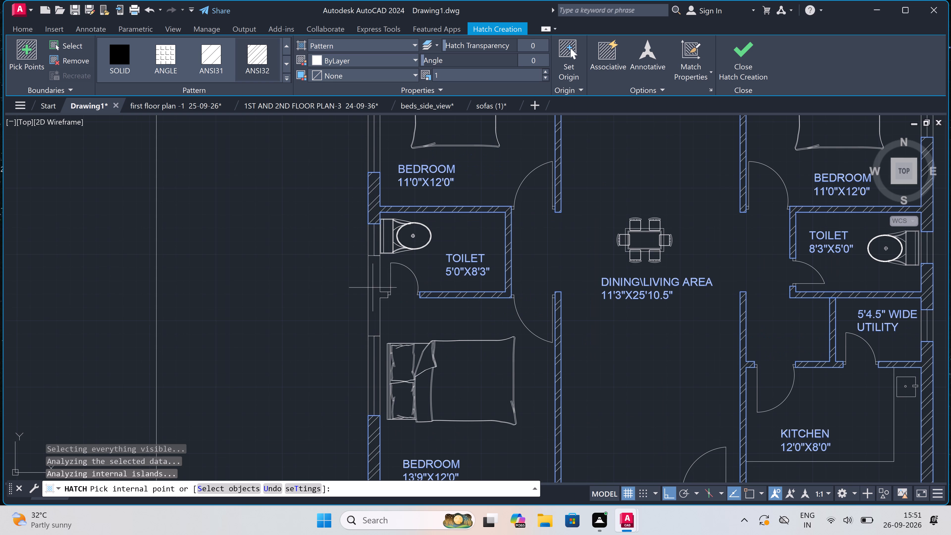
left_click(373, 296)
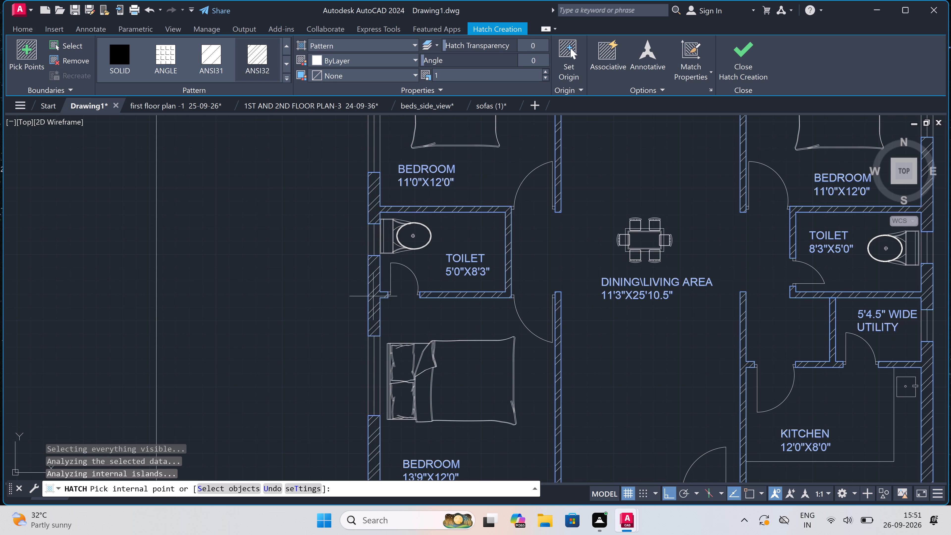
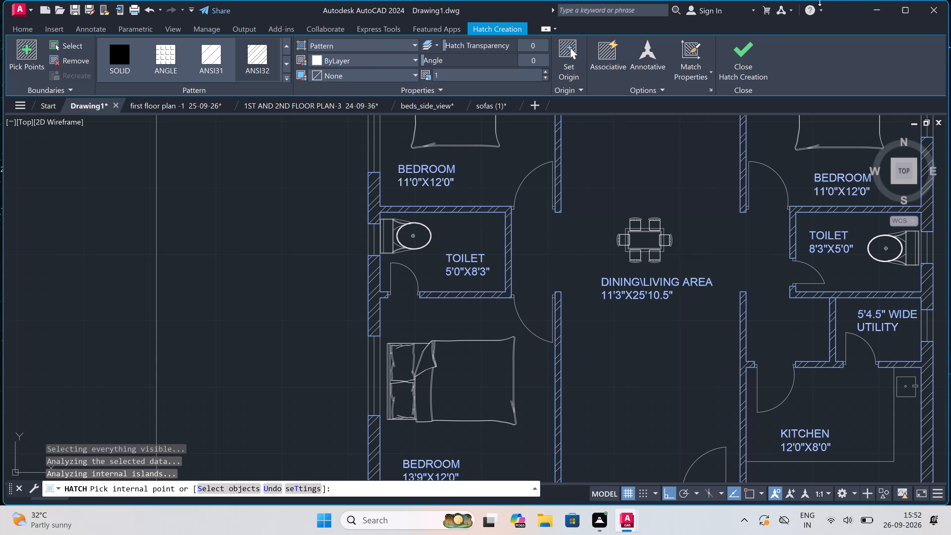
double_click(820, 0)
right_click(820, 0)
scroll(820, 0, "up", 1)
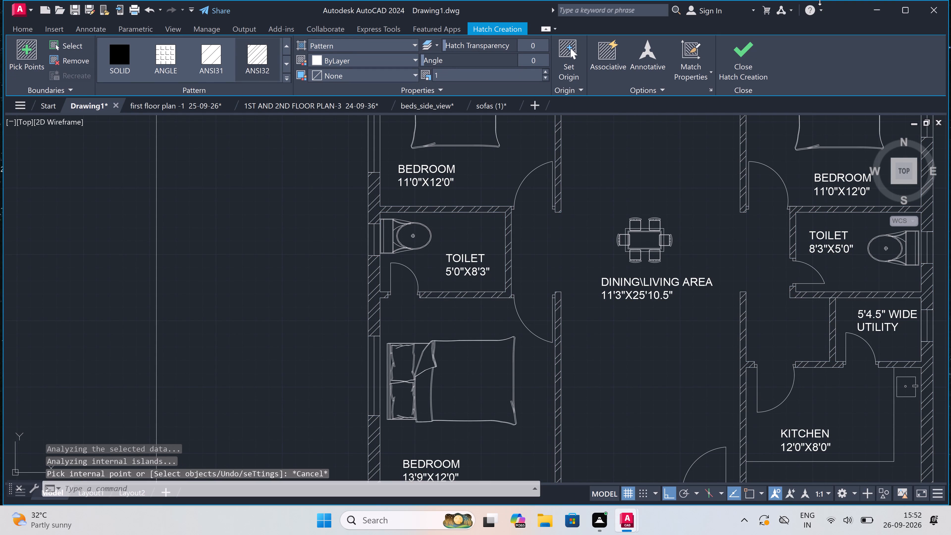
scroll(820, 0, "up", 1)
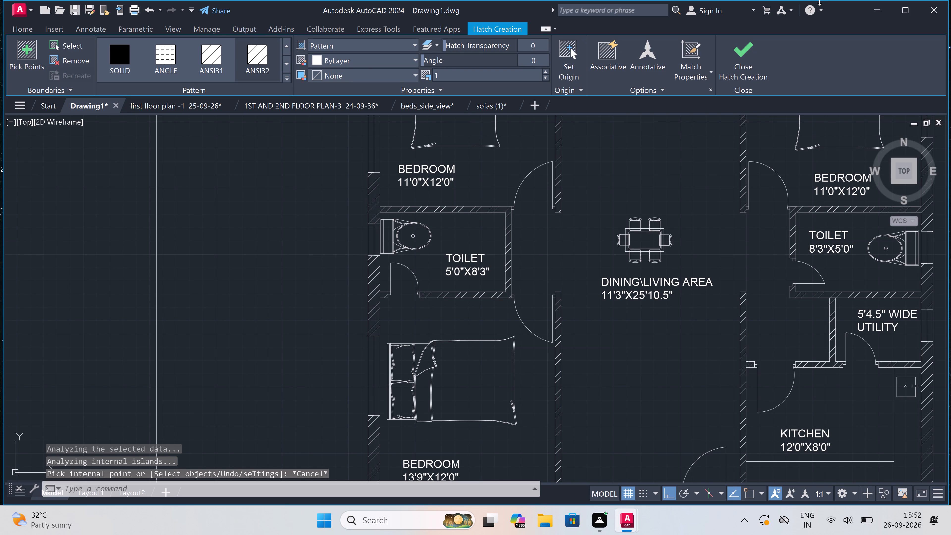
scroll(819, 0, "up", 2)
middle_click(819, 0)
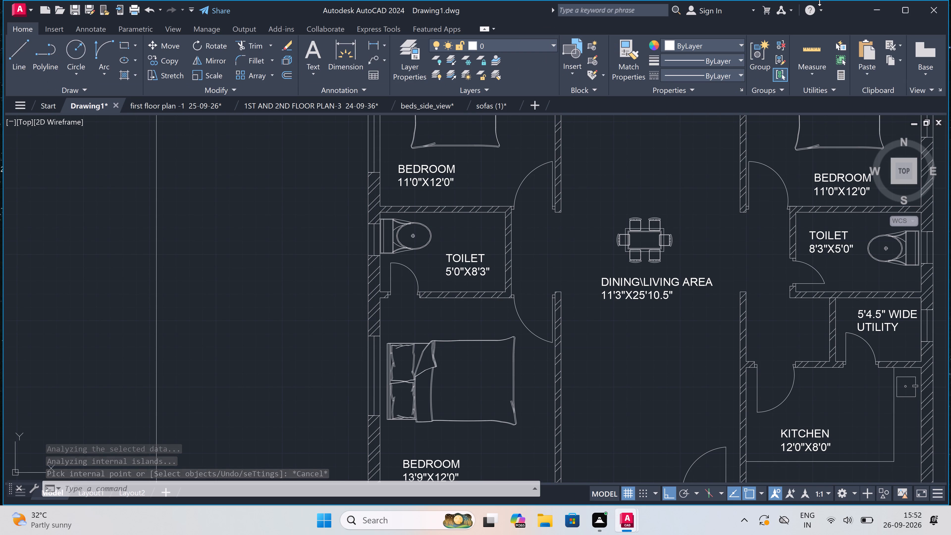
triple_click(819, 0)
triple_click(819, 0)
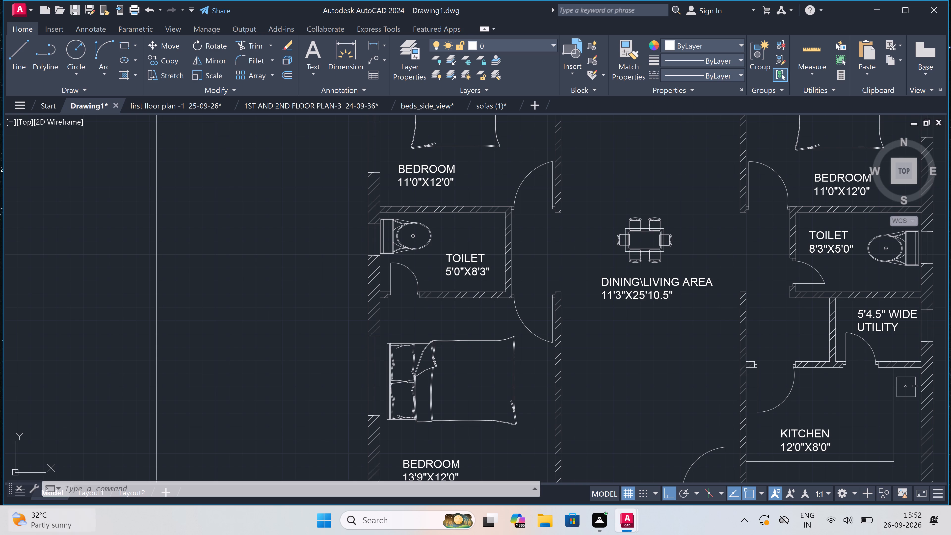
Match the existing lobby wall hatch and fill the lower lobby wall's run above the 11'0"X12'0" bedroom, including its outer wall and living-side partition.
scroll(567, 234, "down", 5)
scroll(583, 281, "up", 3)
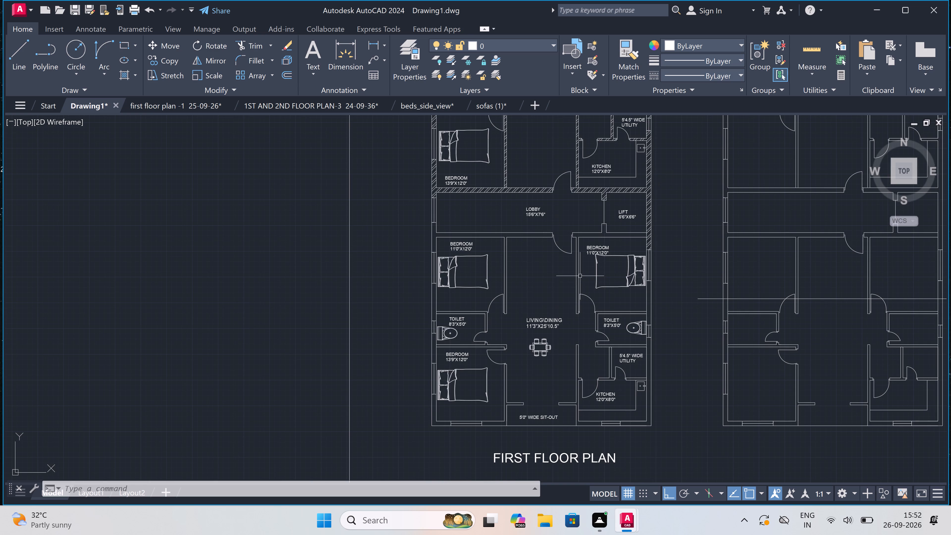
scroll(493, 176, "up", 2)
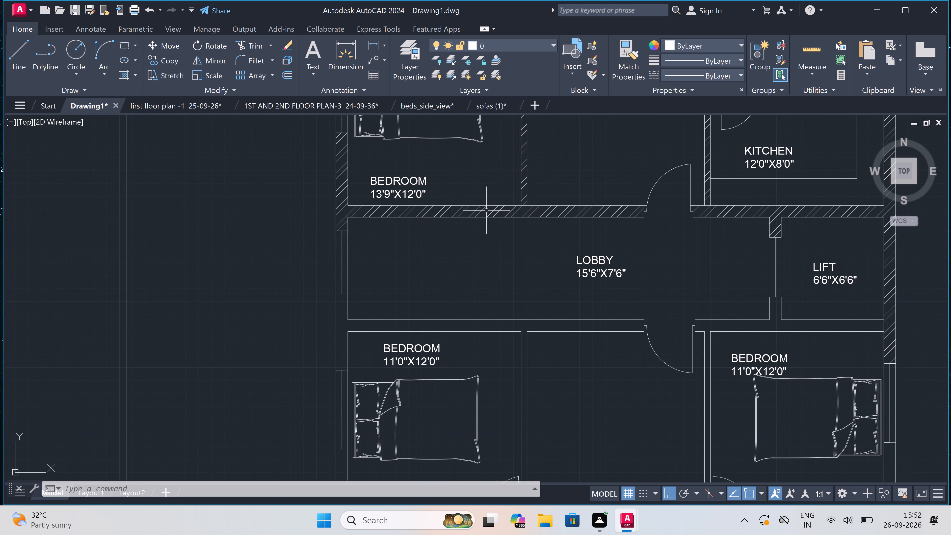
scroll(486, 211, "up", 2)
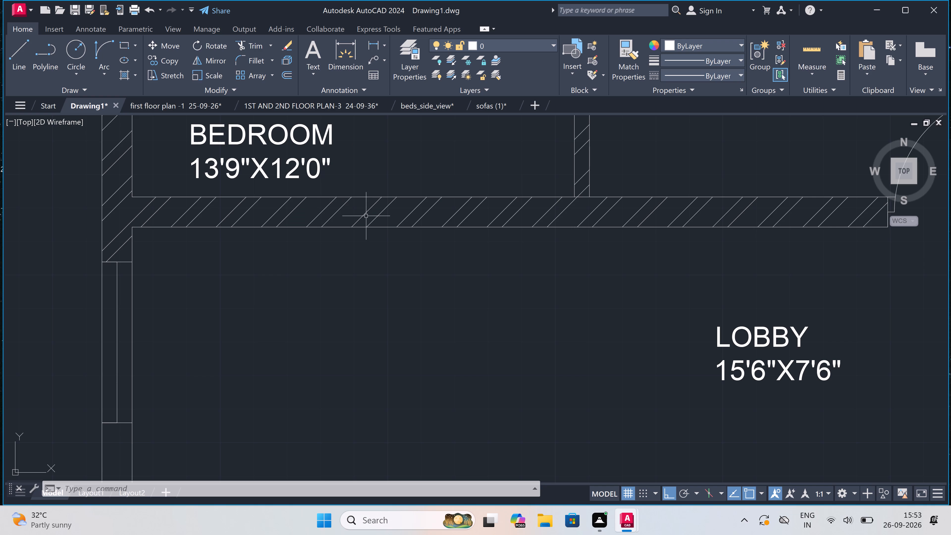
type("H")
key("space")
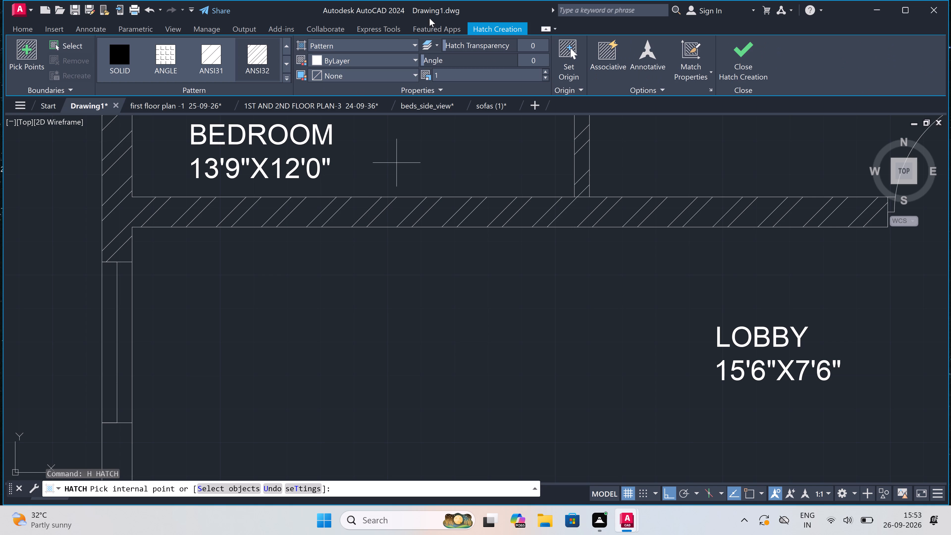
double_click(690, 50)
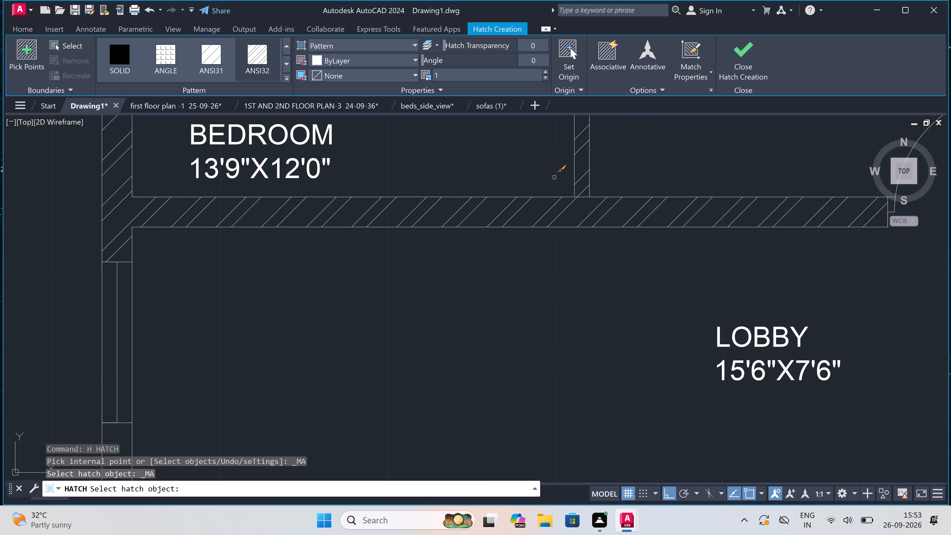
left_click(499, 219)
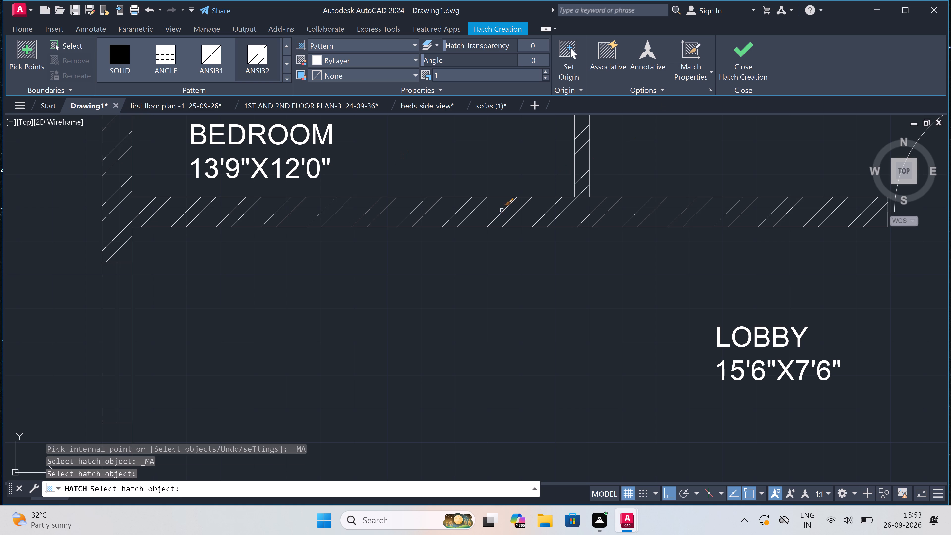
double_click(505, 209)
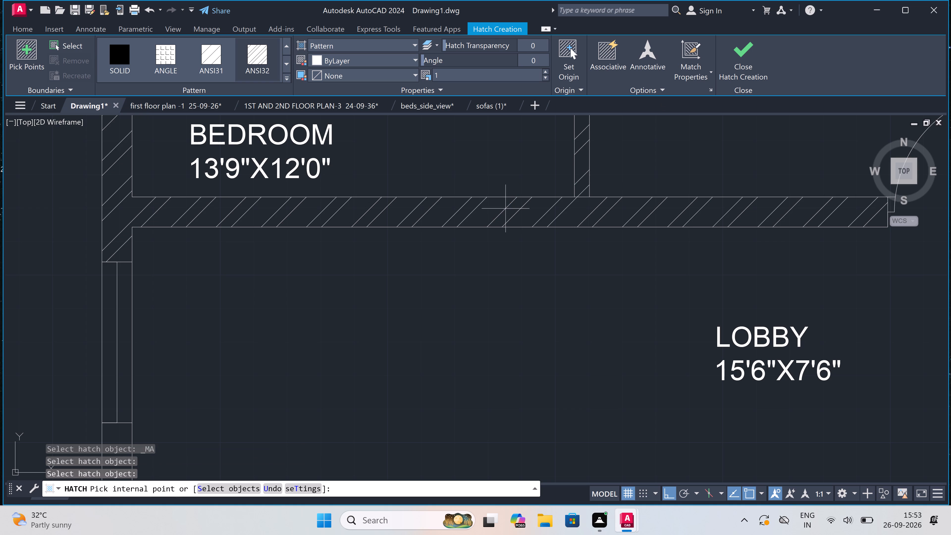
scroll(510, 184, "down", 5)
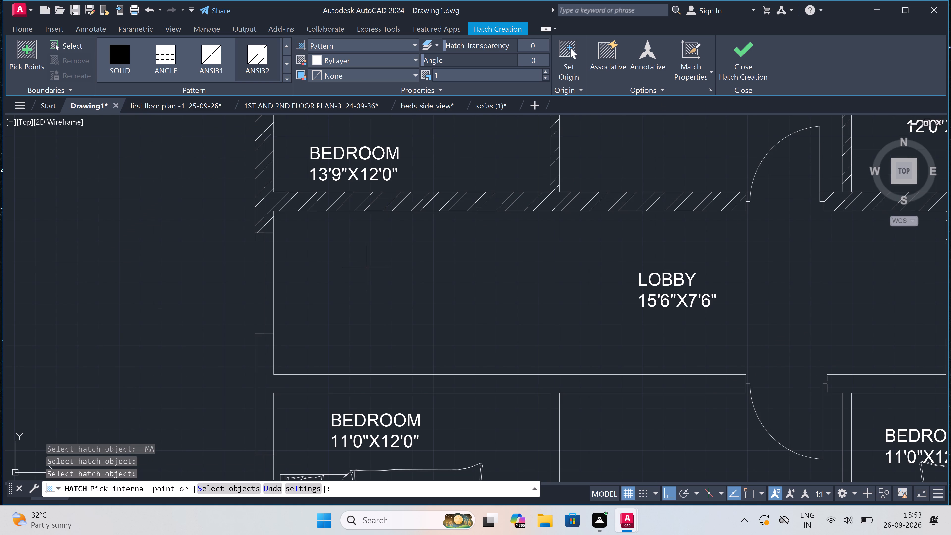
scroll(367, 264, "down", 3)
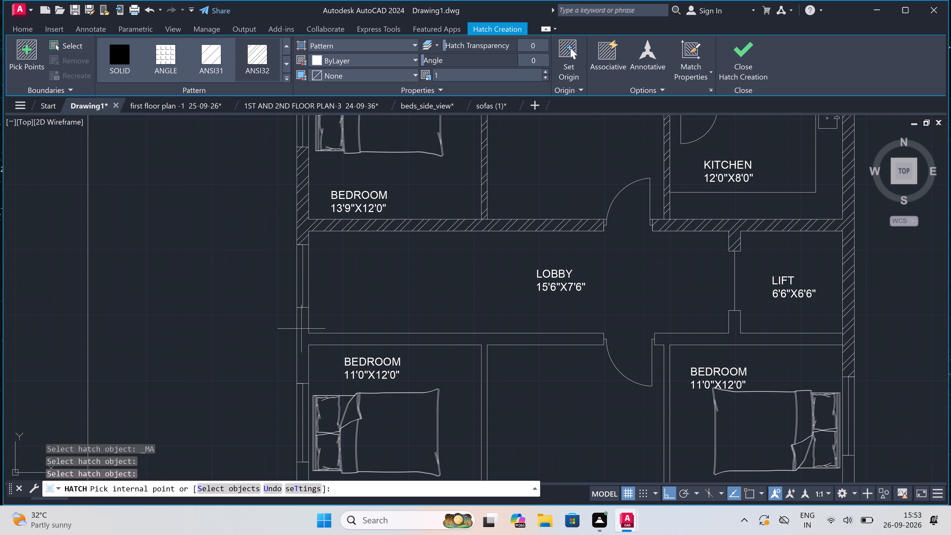
scroll(299, 340, "up", 3)
left_click(300, 340)
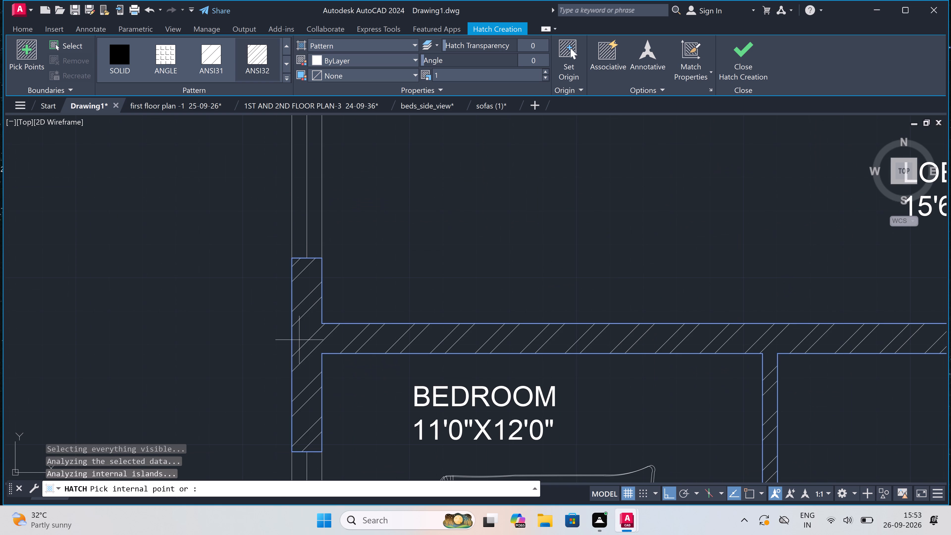
scroll(383, 261, "down", 4)
scroll(431, 240, "down", 6)
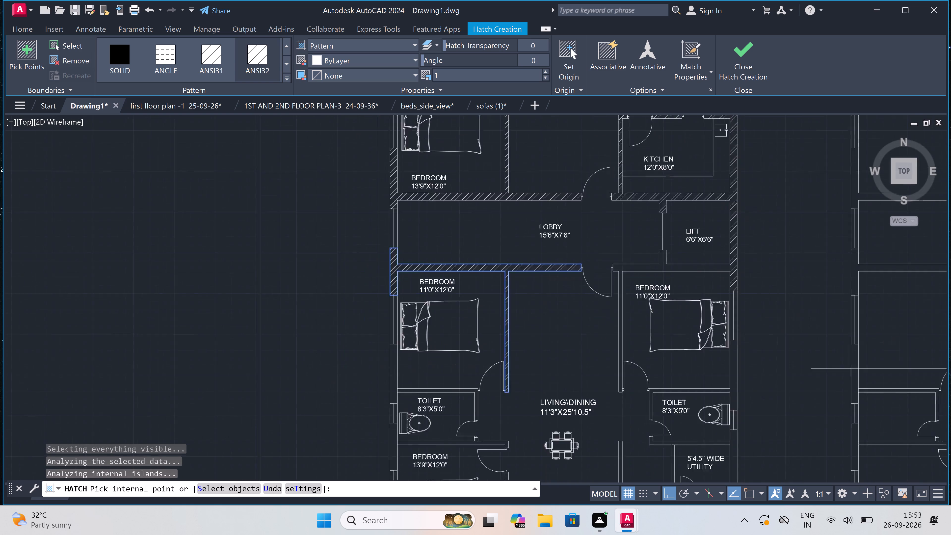
Hatch the wall between the lift and the lower 11'0"X12'0" bedroom, including the lift stub and living-side partition, with the matched pattern at scale 1.
scroll(431, 240, "down", 1)
scroll(517, 255, "up", 3)
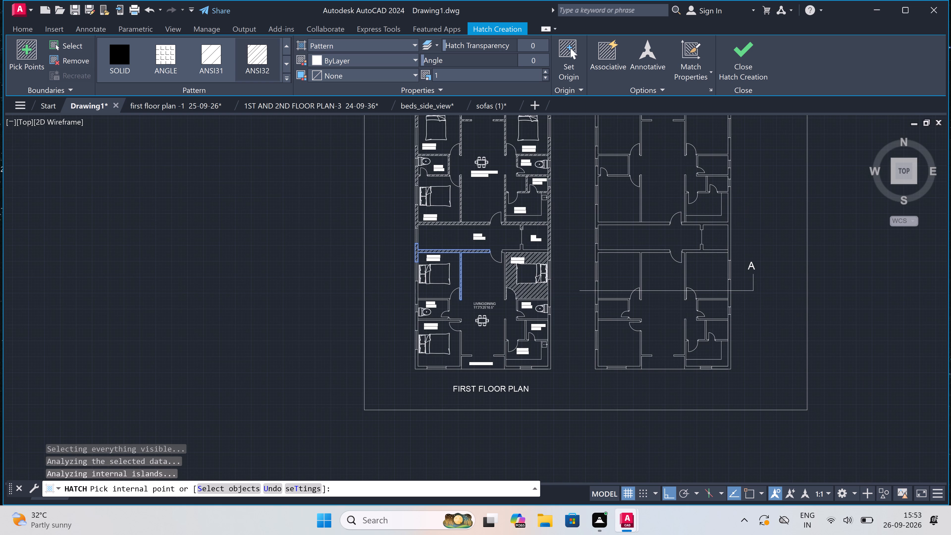
scroll(517, 250, "up", 3)
left_click(517, 249)
scroll(517, 248, "down", 3)
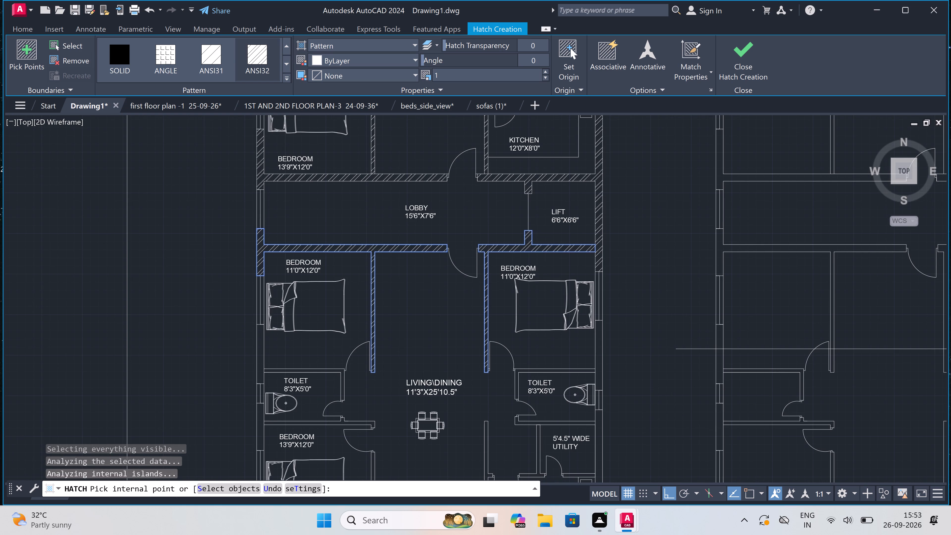
Hatch the wall between the lift-side bedroom and its 8'3"X5'0" toilet, plus the adjoining outer wall between their windows, at scale 1.
scroll(517, 248, "down", 1)
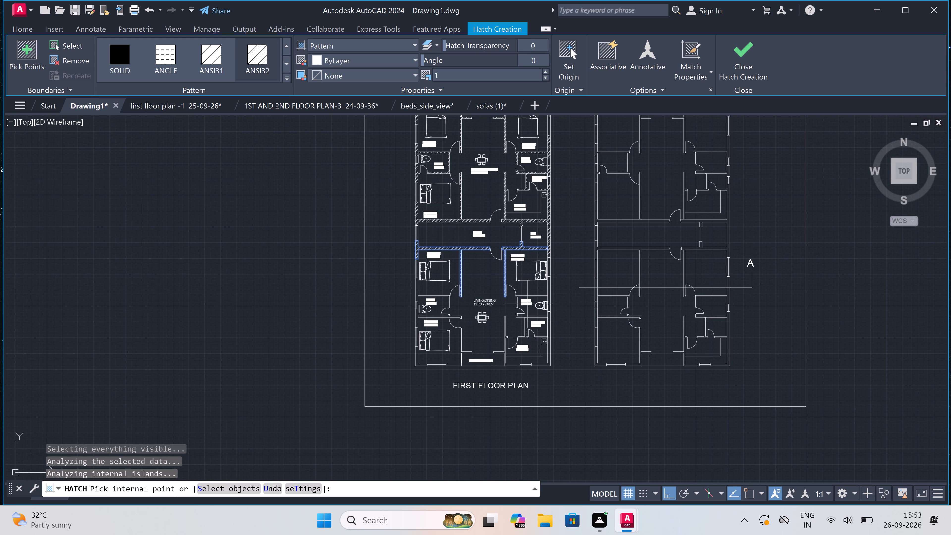
scroll(528, 304, "up", 2)
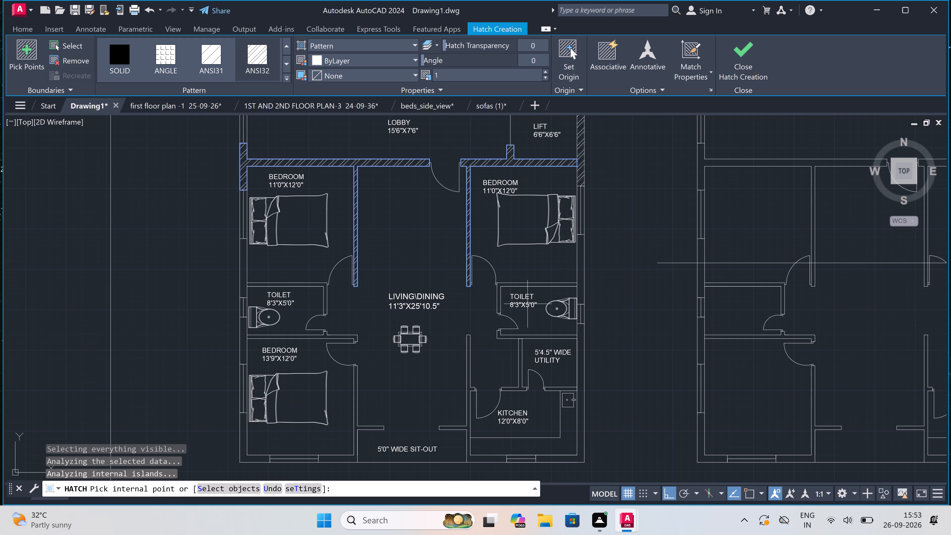
scroll(528, 304, "up", 1)
scroll(525, 279, "up", 1)
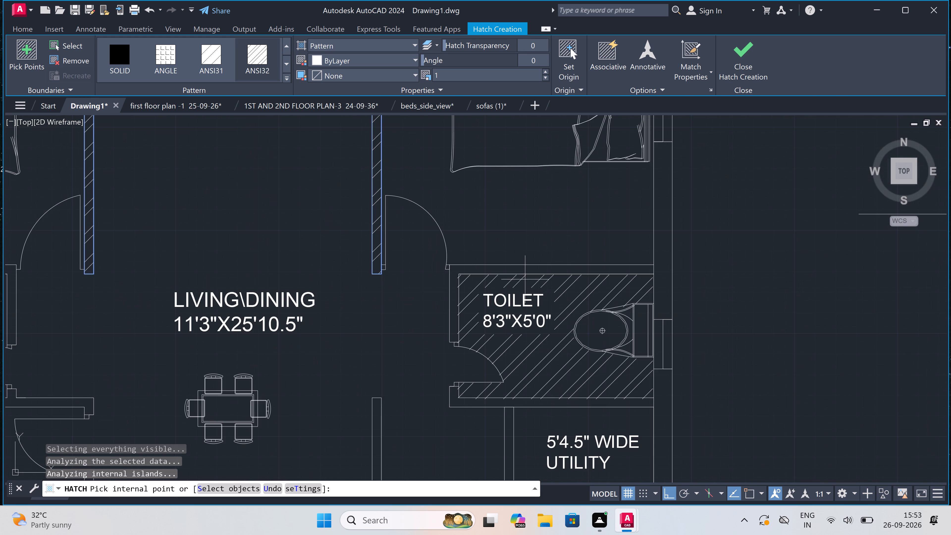
left_click(524, 271)
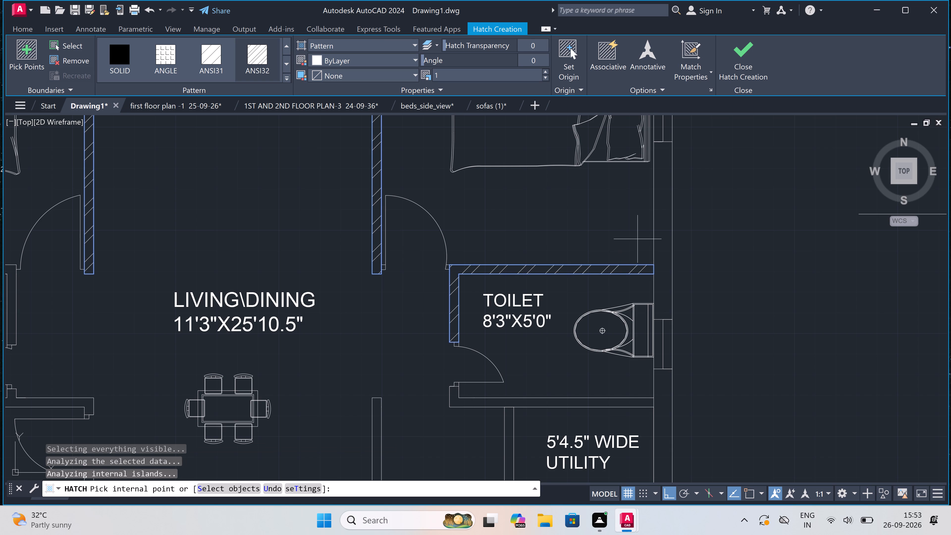
double_click(660, 222)
scroll(660, 222, "down", 3)
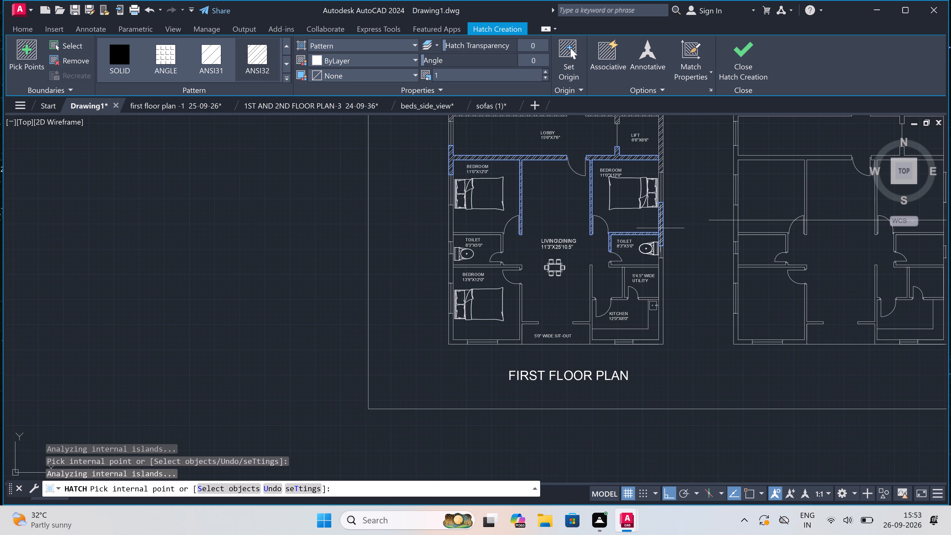
Hatch the outer and partition walls around the lower utility and kitchen, including the toilet-utility wall and the kitchen's sit-out side, at scale 1.
scroll(655, 293, "up", 2)
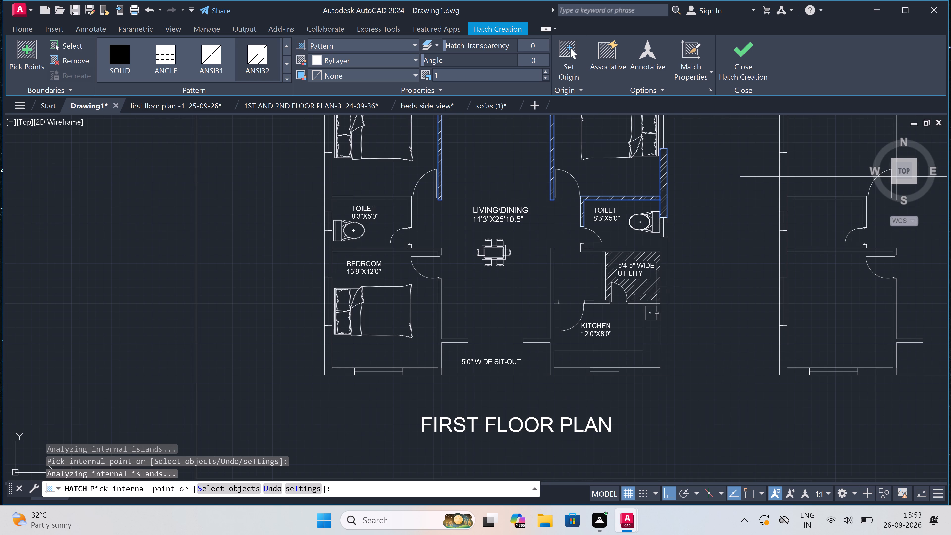
scroll(666, 272, "up", 2)
left_click(664, 270)
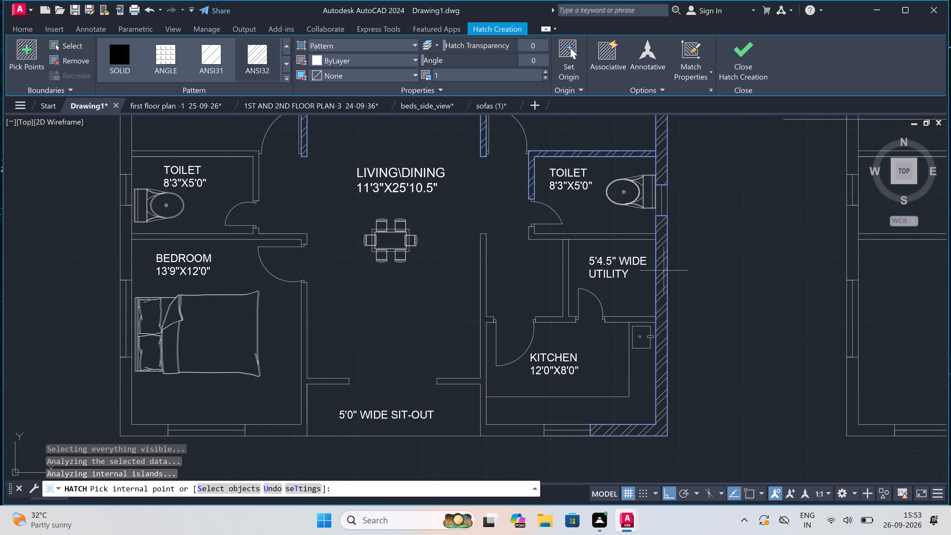
scroll(555, 239, "up", 1)
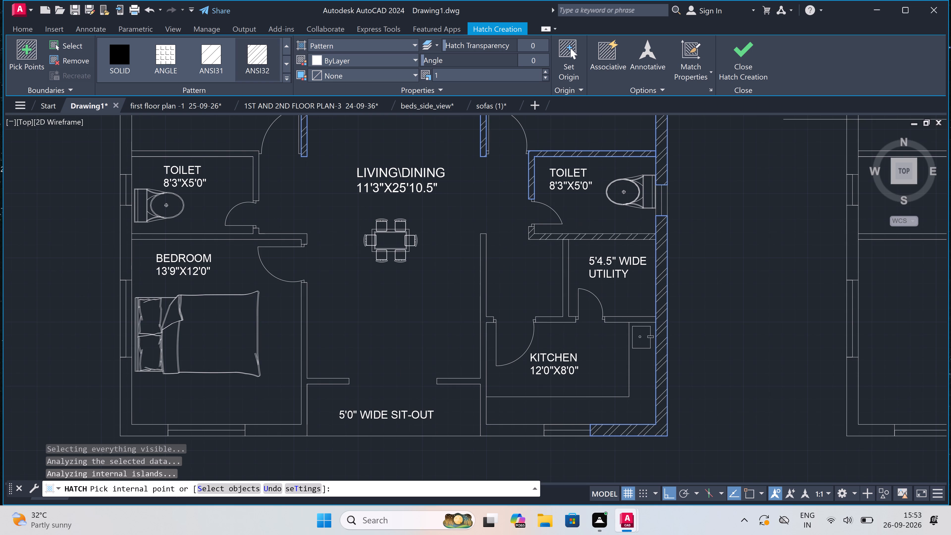
scroll(555, 239, "up", 1)
left_click(555, 238)
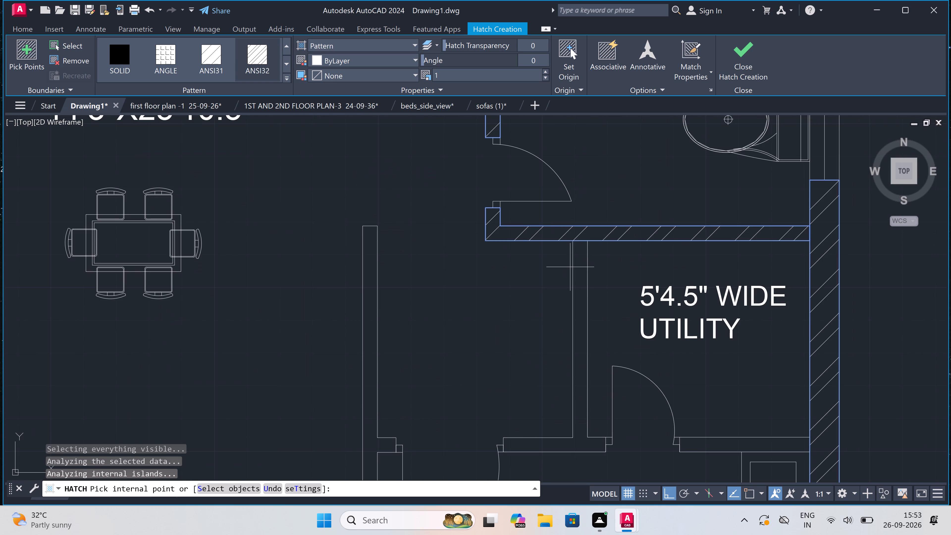
left_click(584, 272)
scroll(581, 263, "down", 5)
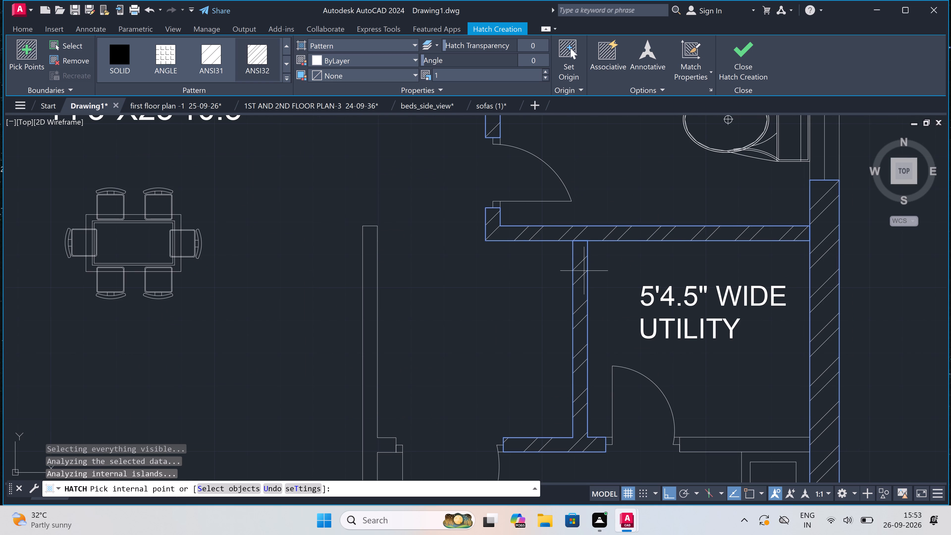
scroll(581, 263, "down", 3)
scroll(548, 327, "up", 3)
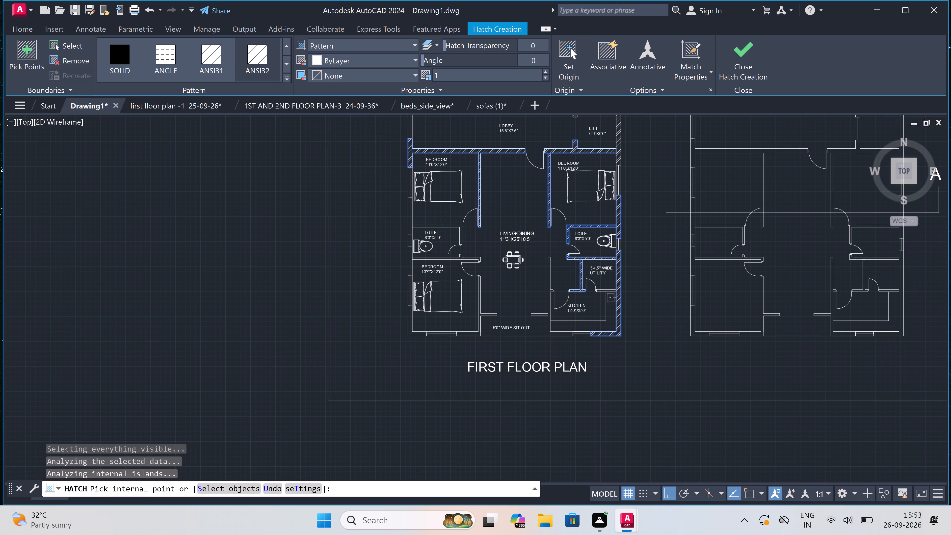
scroll(548, 326, "up", 2)
left_click(548, 320)
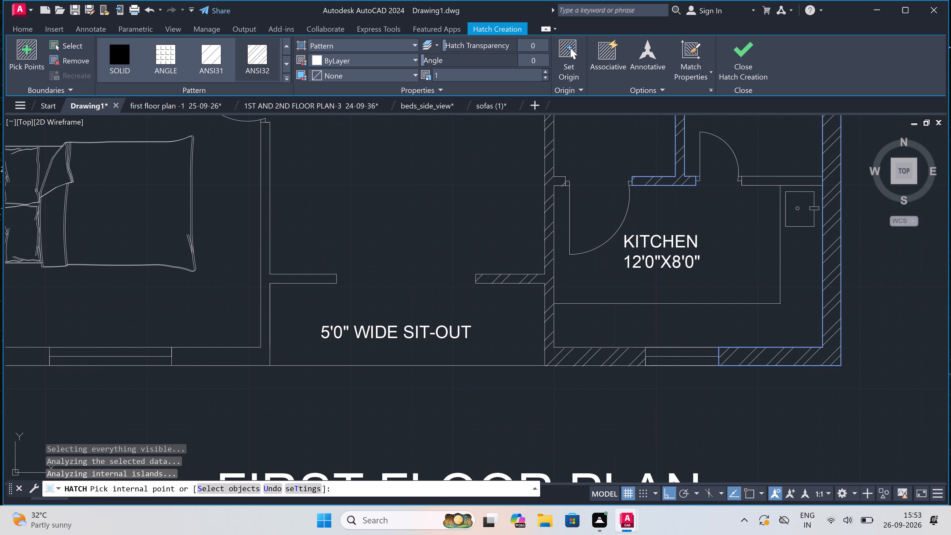
Hatch the lower 13'9"X12'0" bedroom's wall along the living area and sit-out, plus its outer corner wall, at scale 1.
scroll(542, 295, "down", 4)
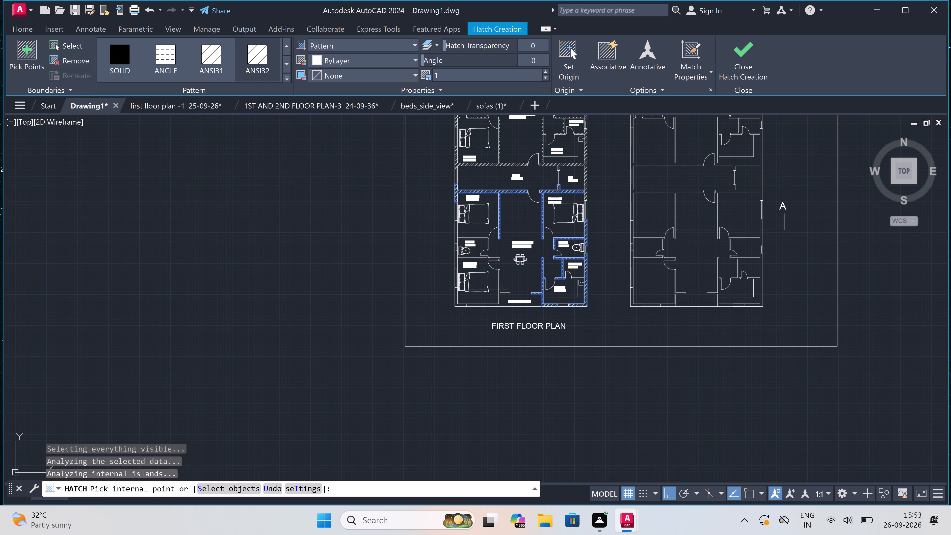
scroll(487, 295, "up", 3)
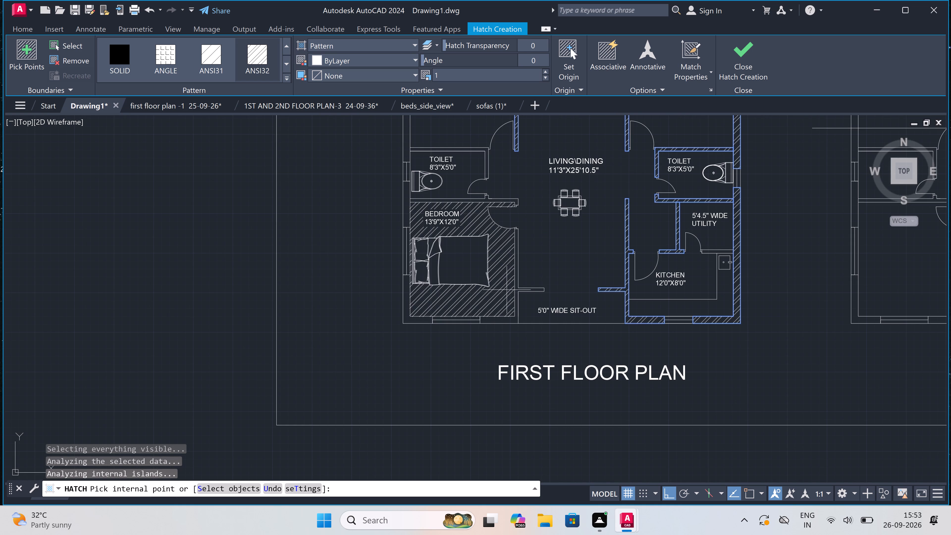
scroll(516, 290, "up", 2)
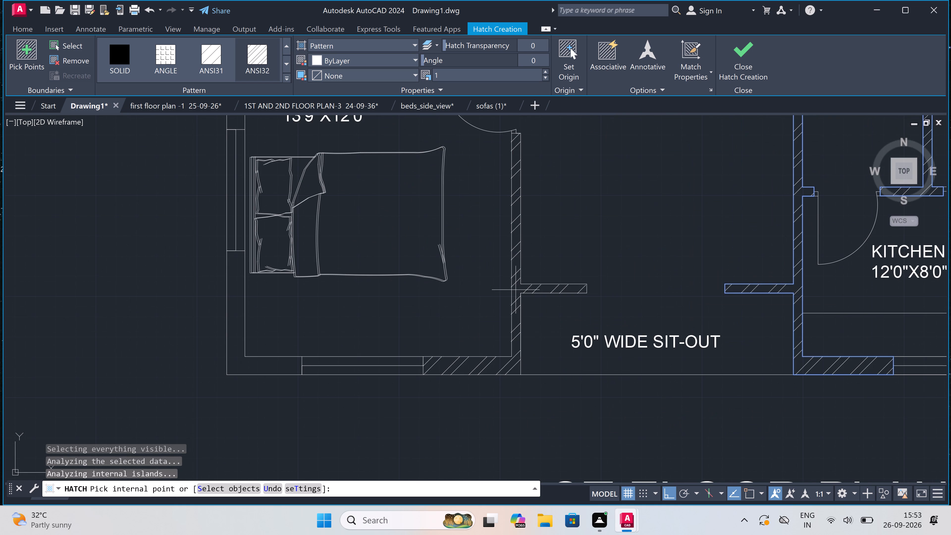
left_click(515, 289)
scroll(516, 289, "down", 5)
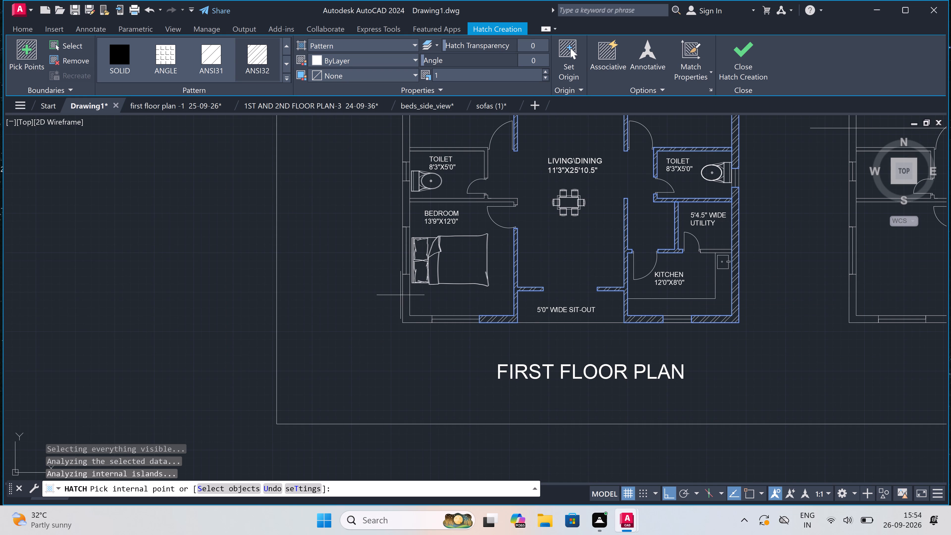
scroll(411, 296, "up", 2)
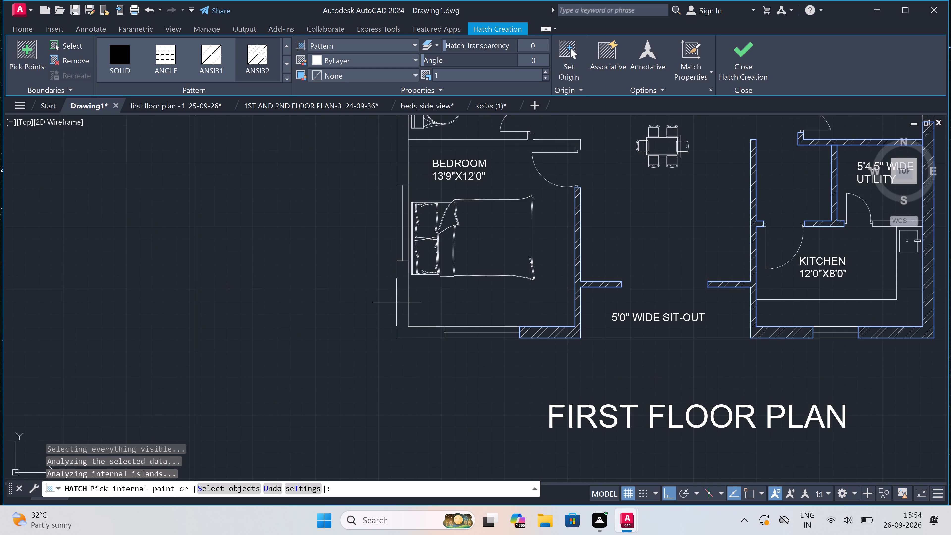
left_click(401, 295)
scroll(401, 296, "down", 3)
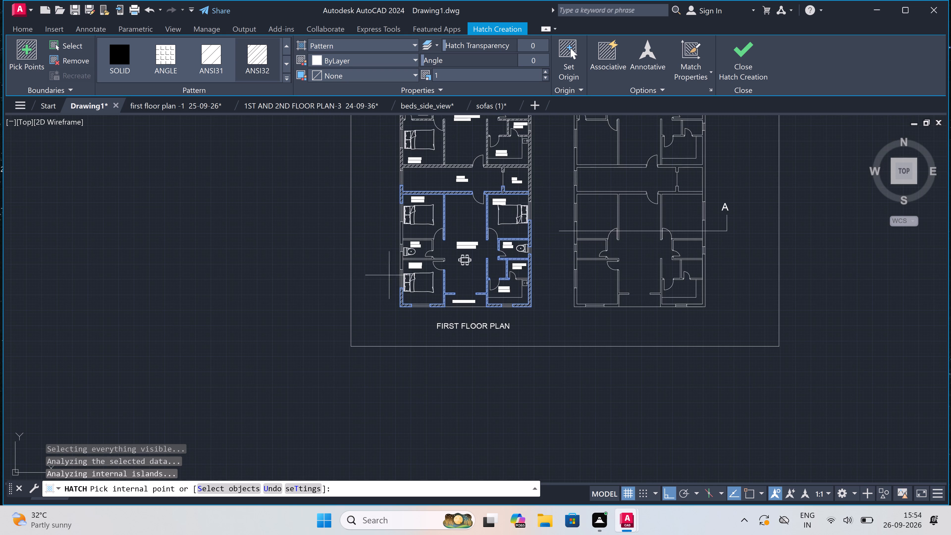
Hatch the outer wall between the lower 13'9"X12'0" bedroom's window and its toilet window, plus the wall separating both rooms, at scale 1.
scroll(401, 258, "up", 3)
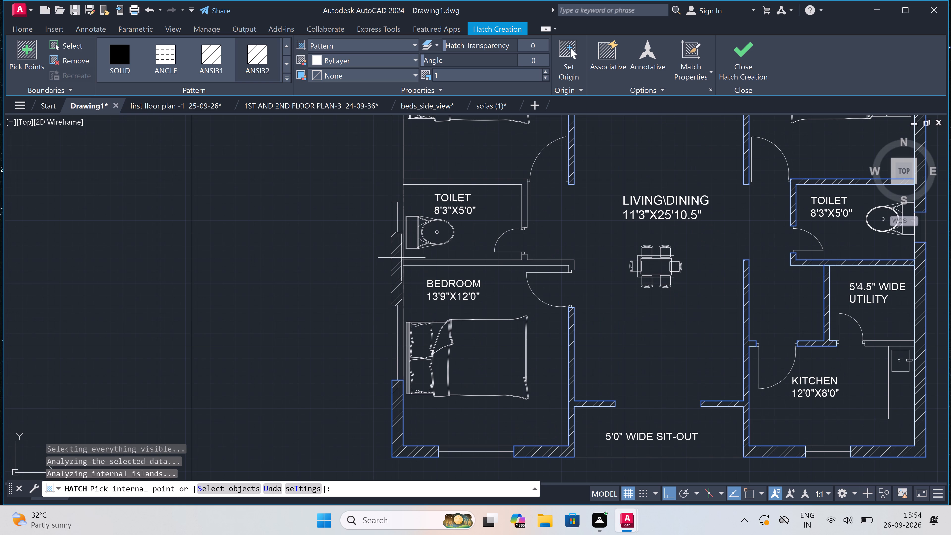
left_click(401, 257)
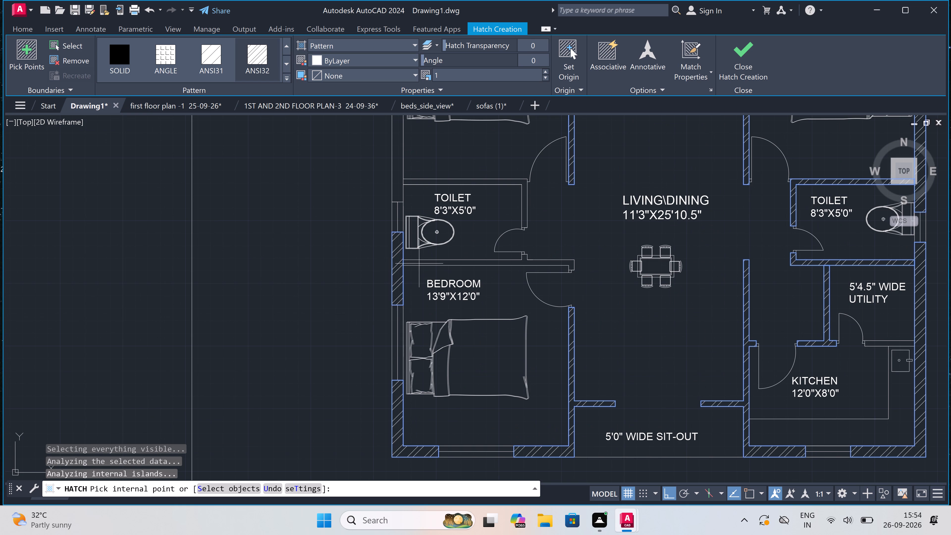
left_click(431, 264)
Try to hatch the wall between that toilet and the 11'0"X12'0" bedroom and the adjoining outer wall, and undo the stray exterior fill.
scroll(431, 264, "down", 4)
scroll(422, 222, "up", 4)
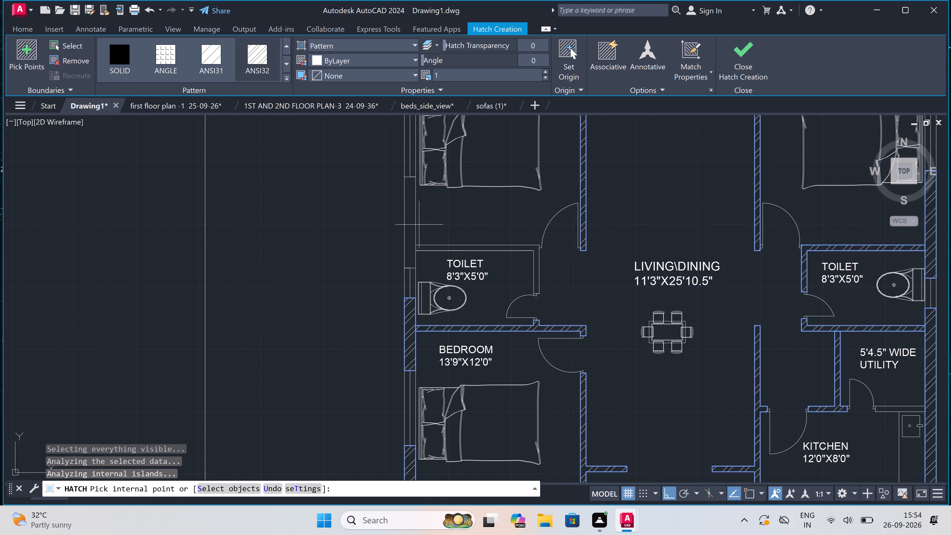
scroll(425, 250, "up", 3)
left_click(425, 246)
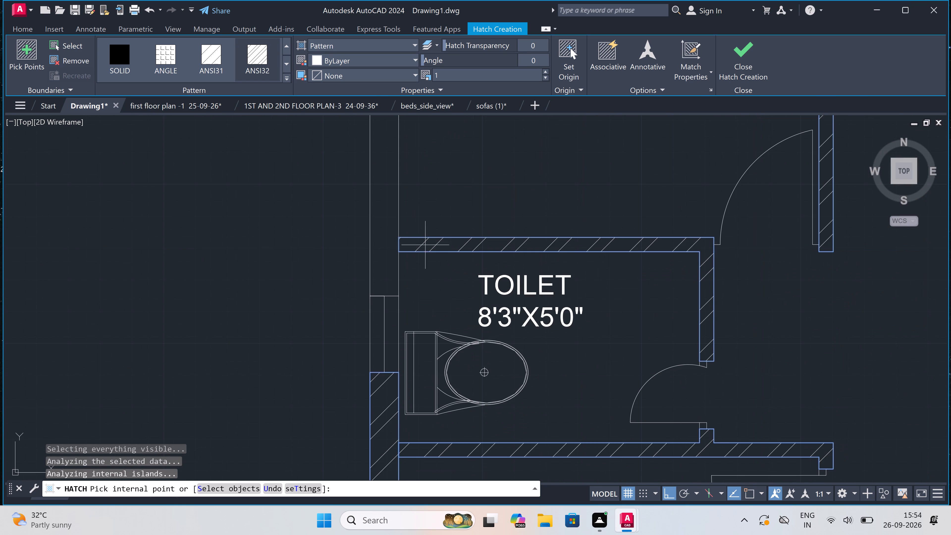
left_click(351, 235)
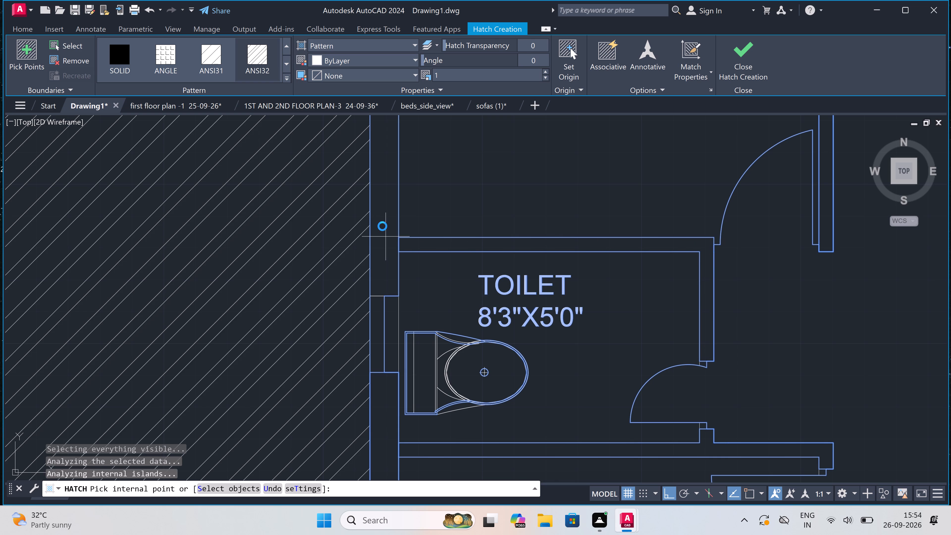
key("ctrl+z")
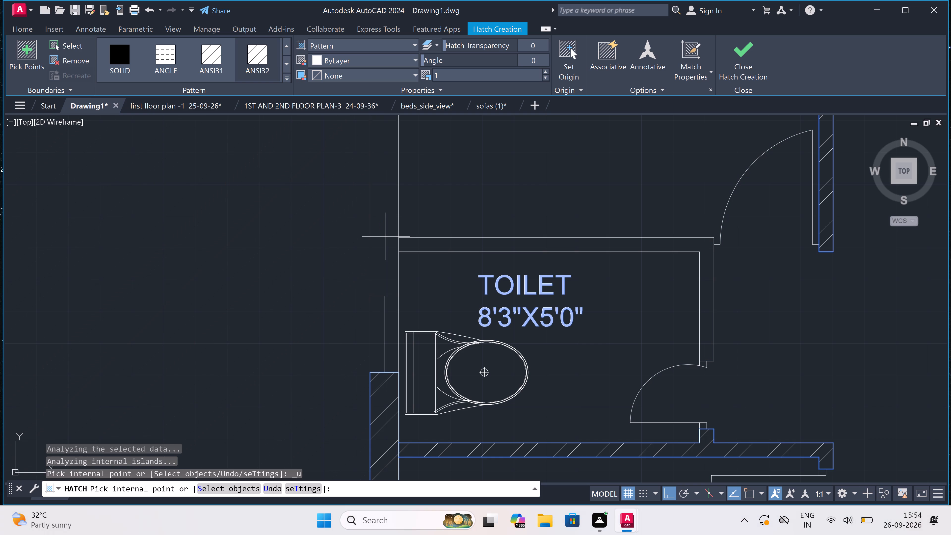
Hatch the outer wall between the 11'0"X12'0" bedroom and toilet windows, plus the toilet's bedroom-side and door-side walls, at scale 1, and finish hatching.
left_click(391, 214)
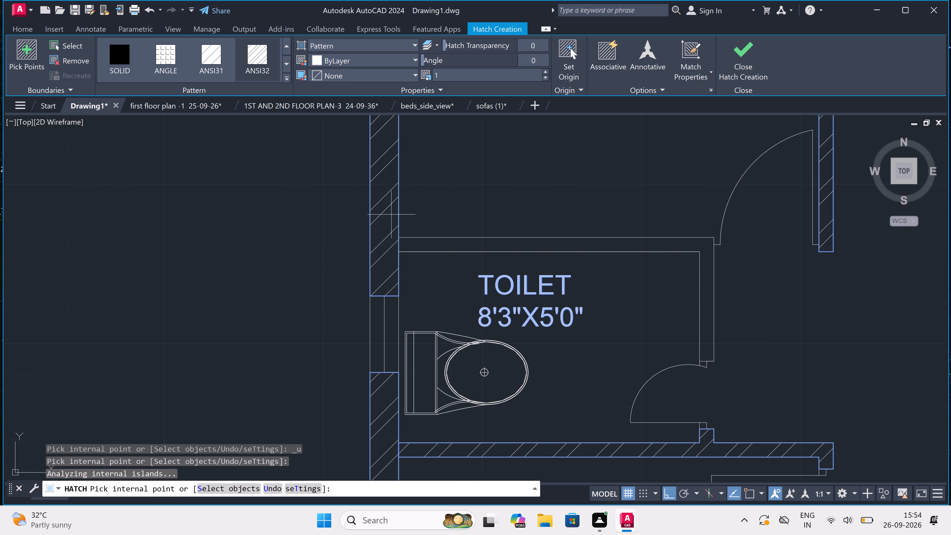
scroll(391, 214, "down", 2)
scroll(435, 232, "up", 3)
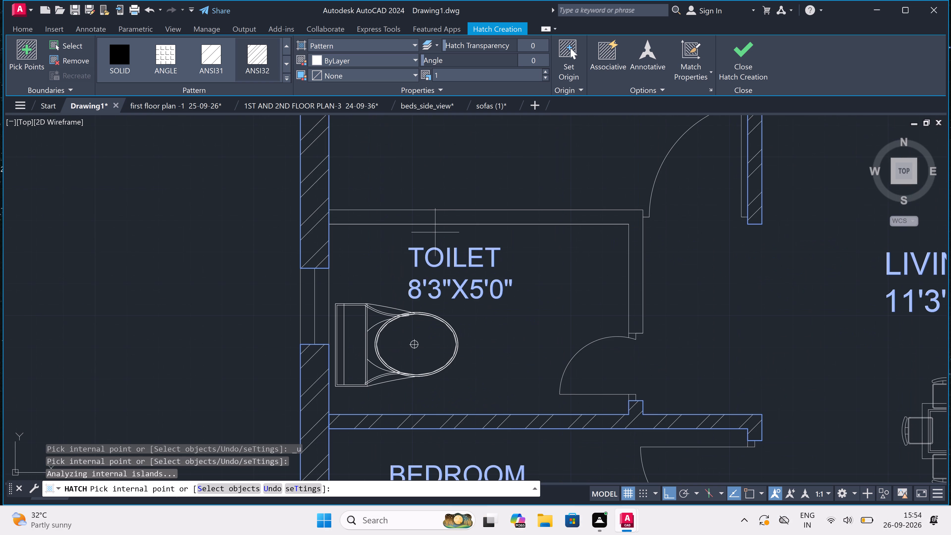
left_click(432, 216)
scroll(432, 216, "down", 4)
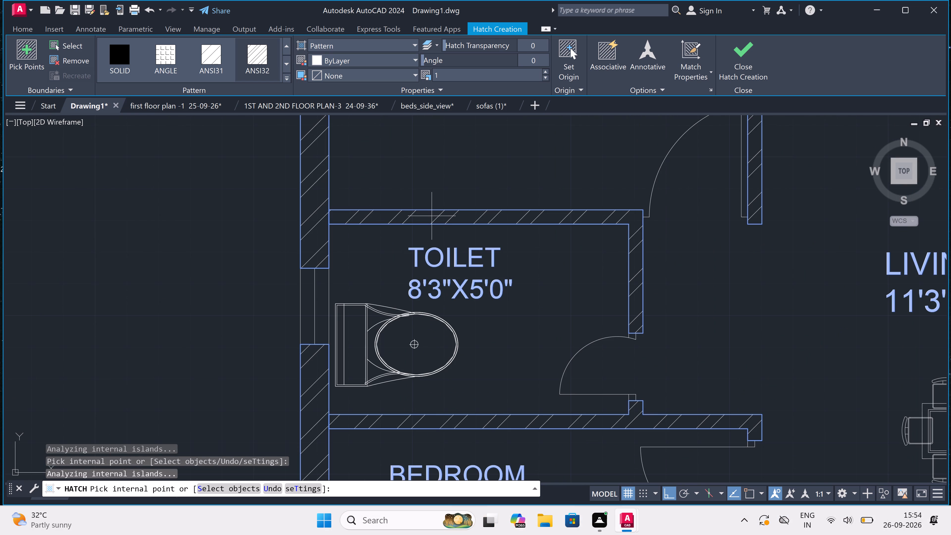
scroll(432, 216, "down", 5)
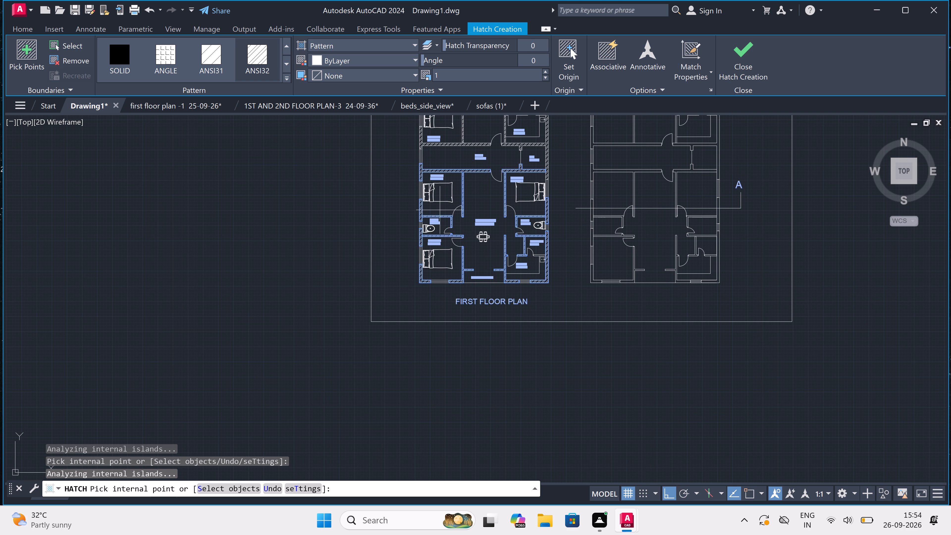
scroll(485, 190, "down", 3)
scroll(482, 158, "up", 2)
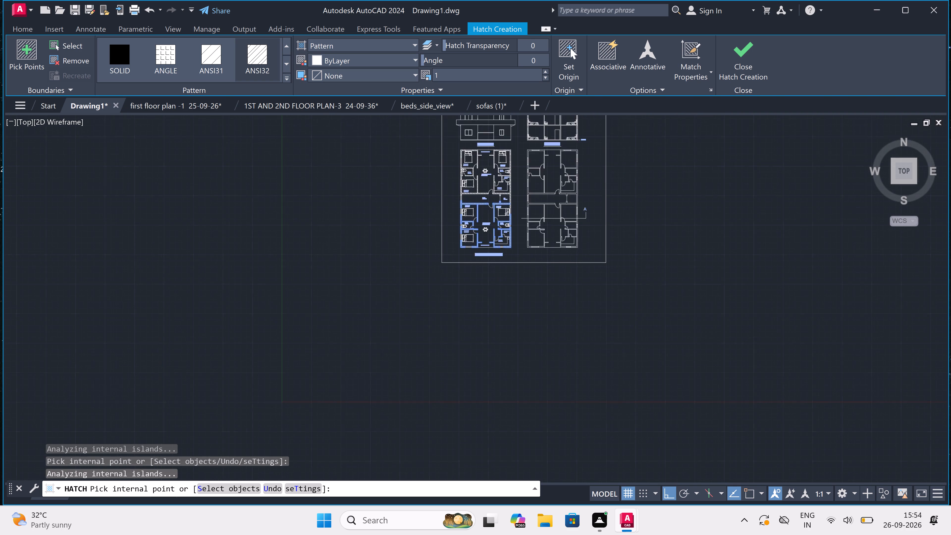
scroll(491, 210, "up", 3)
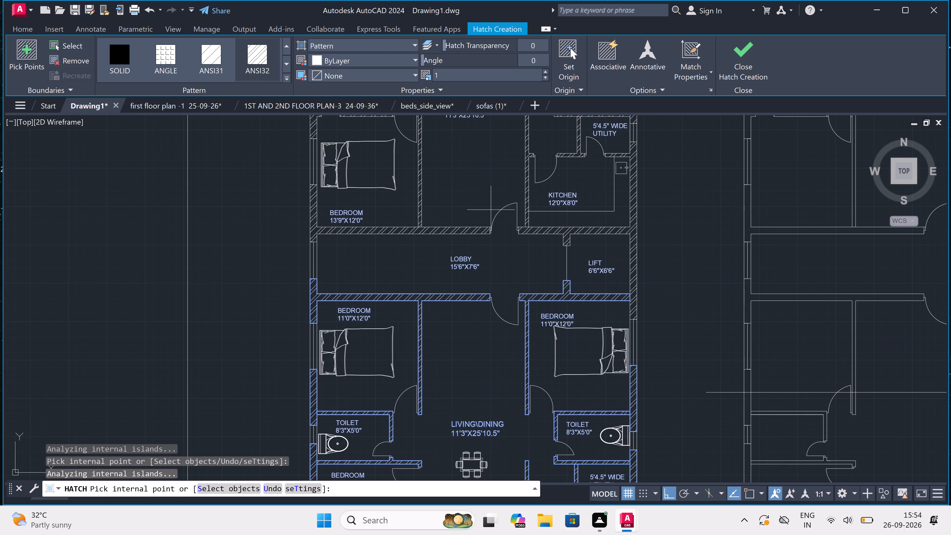
scroll(491, 209, "down", 1)
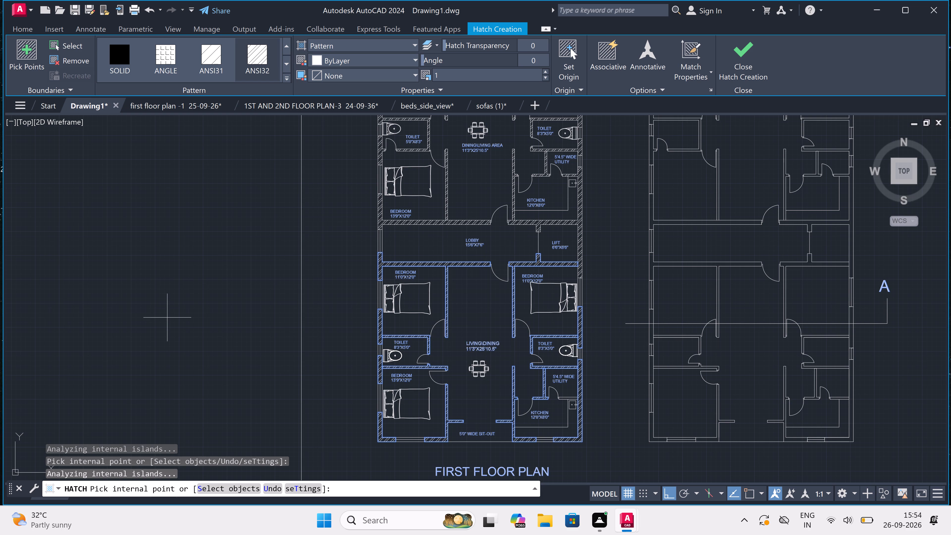
key("Escape")
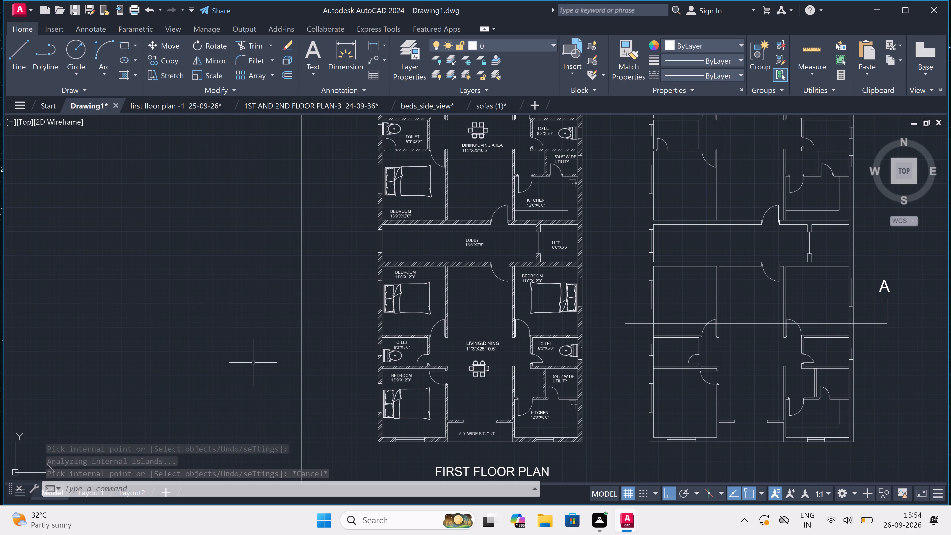
Examine the hatched first floor plan against the whole sheet, checking the sit-out end and the upper 11'0"X12'0" bedroom's corner walls.
scroll(329, 368, "down", 3)
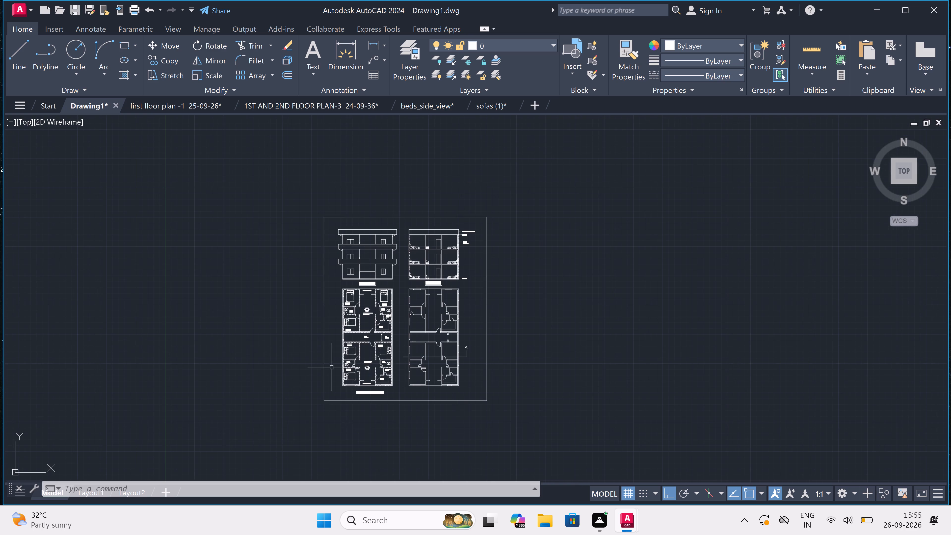
scroll(337, 323, "up", 3)
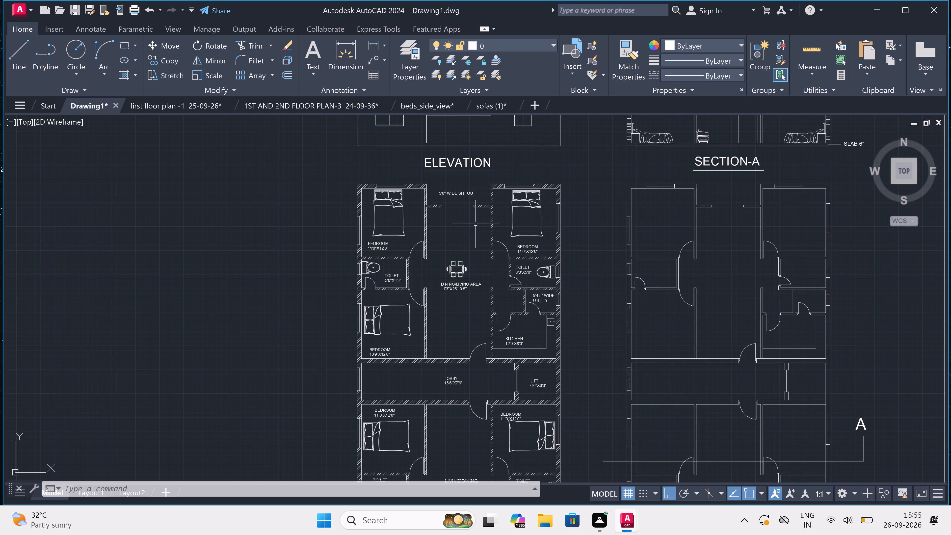
scroll(496, 176, "up", 2)
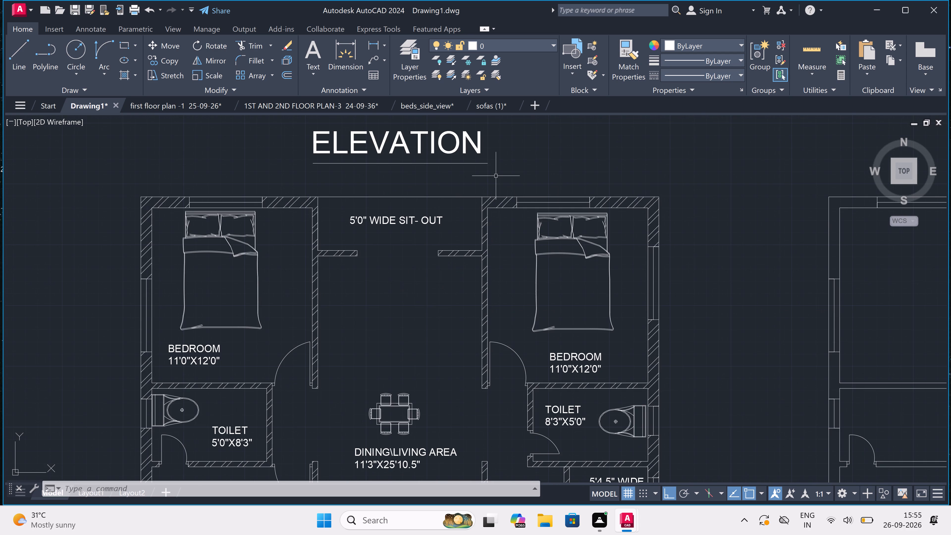
scroll(496, 177, "down", 5)
scroll(480, 200, "up", 2)
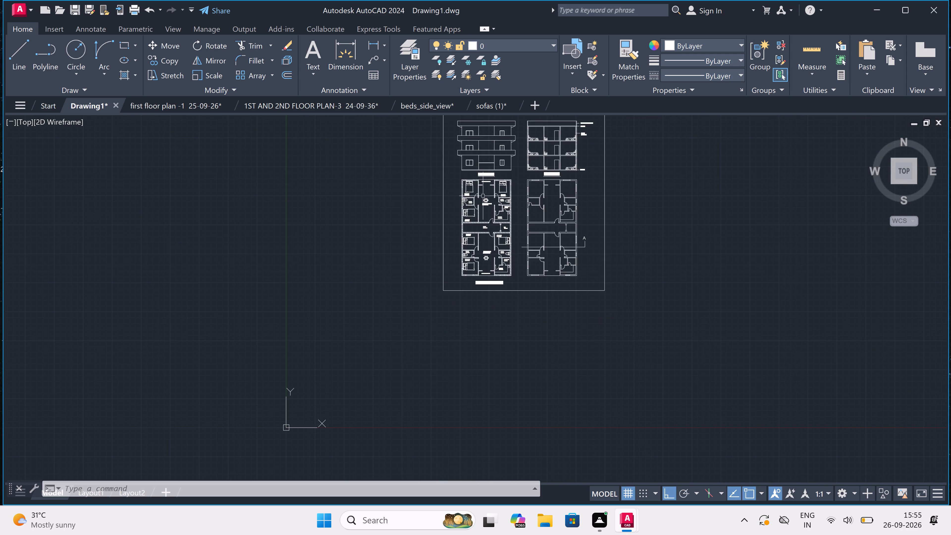
scroll(480, 200, "up", 3)
scroll(480, 200, "down", 4)
scroll(445, 232, "up", 2)
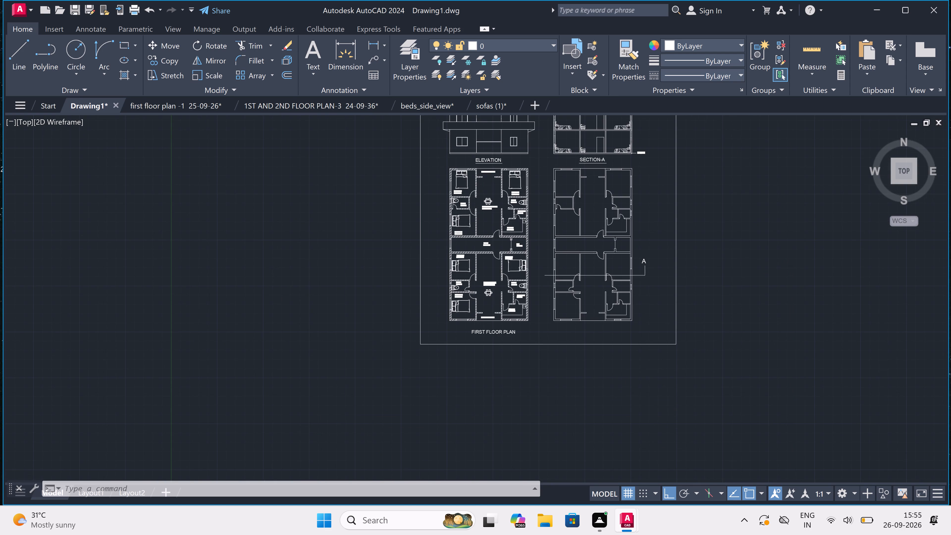
scroll(445, 232, "up", 2)
scroll(445, 232, "down", 5)
scroll(448, 192, "up", 7)
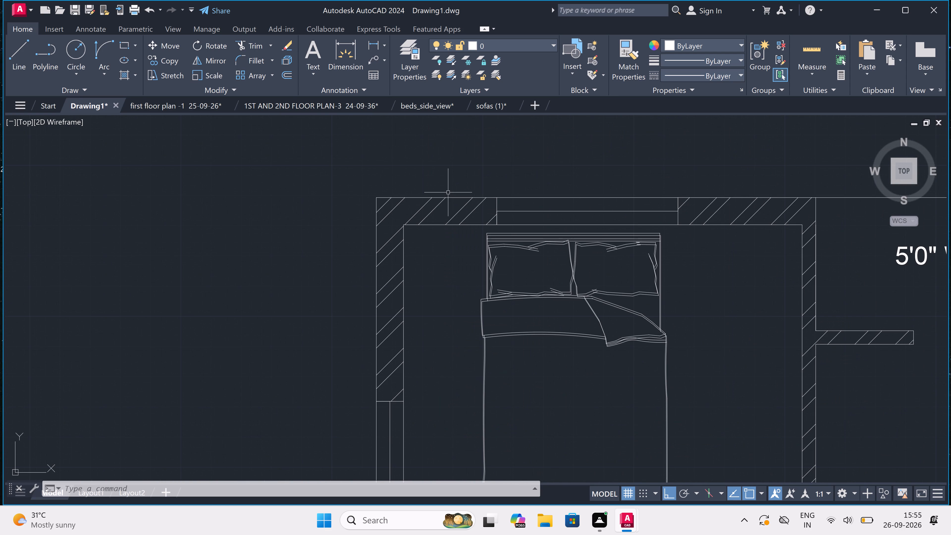
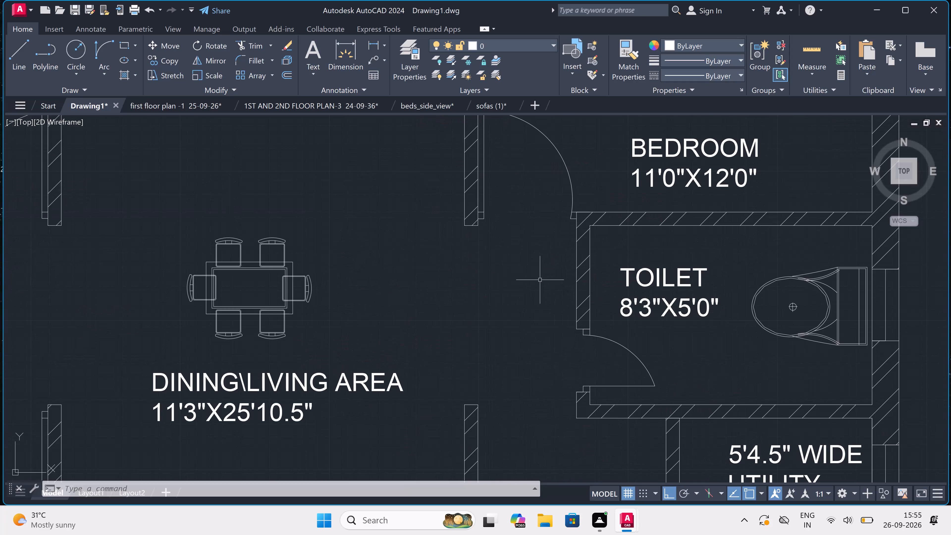
Examine the hatched first floor plan against the whole sheet, checking the sit-out, toilet, lobby and lift walls.
scroll(537, 221, "down", 6)
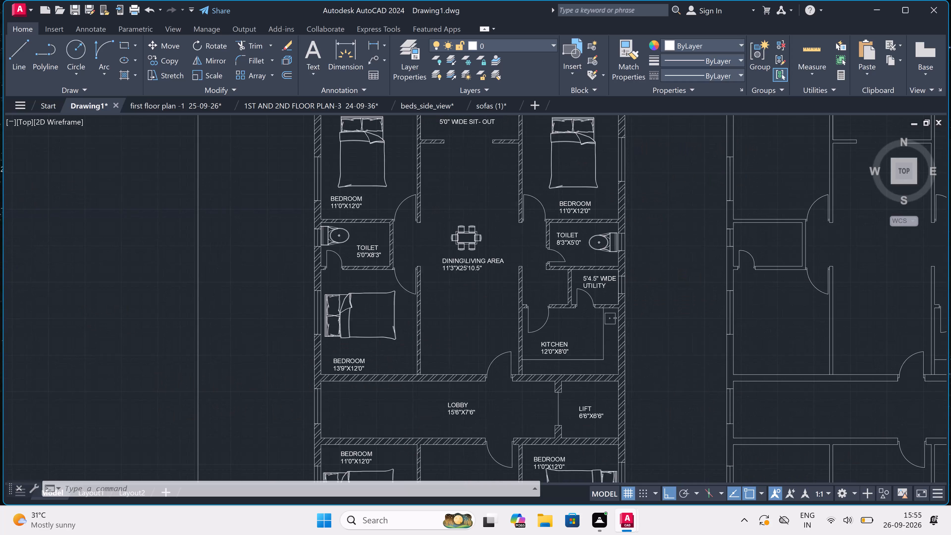
scroll(537, 221, "down", 1)
scroll(531, 205, "up", 6)
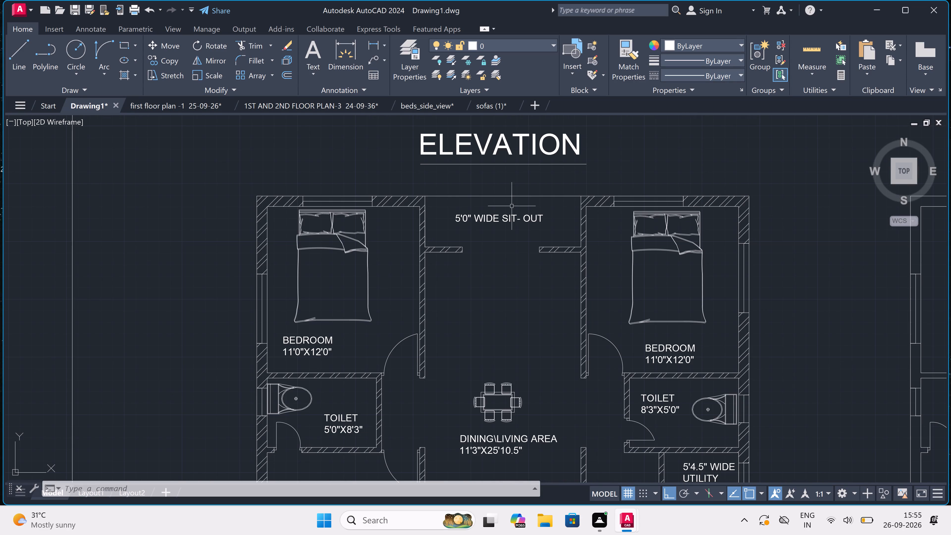
scroll(512, 206, "down", 2)
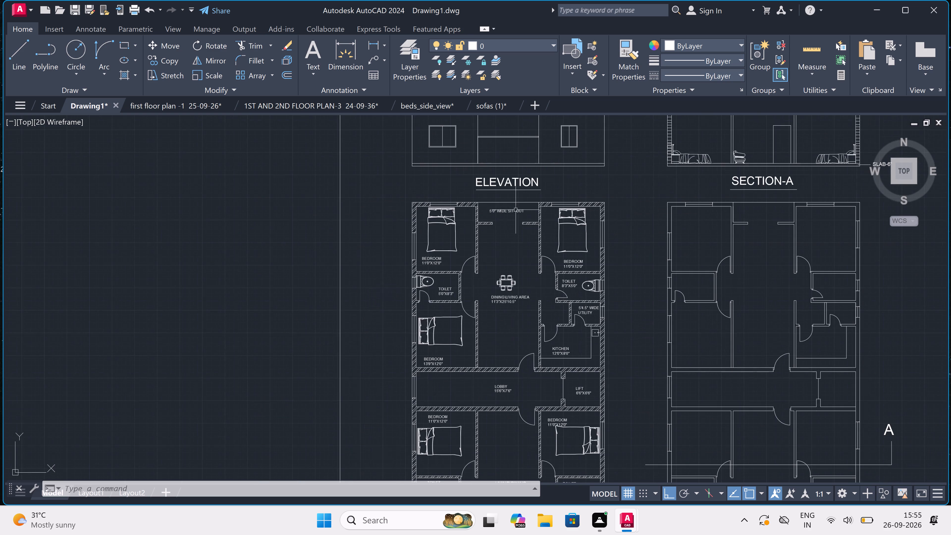
scroll(515, 250, "down", 3)
scroll(502, 311, "up", 3)
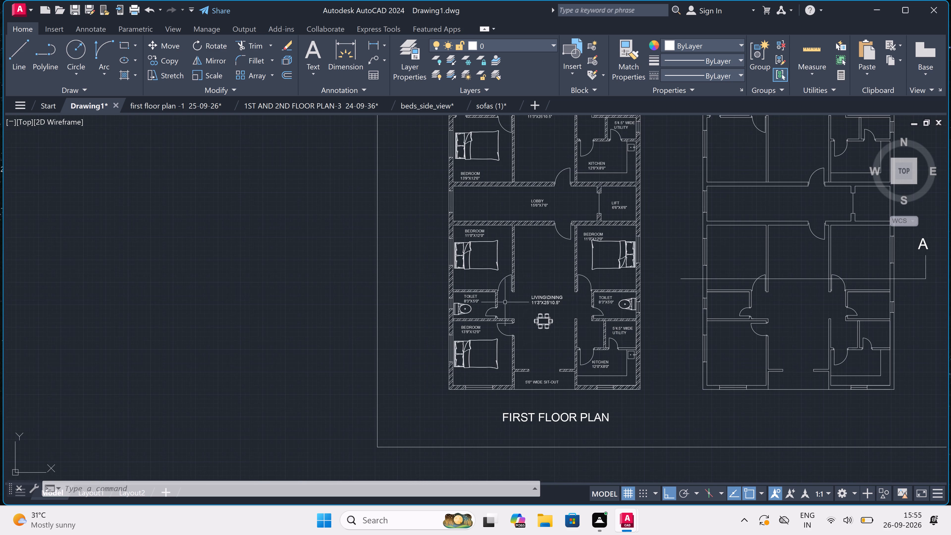
scroll(523, 268, "up", 2)
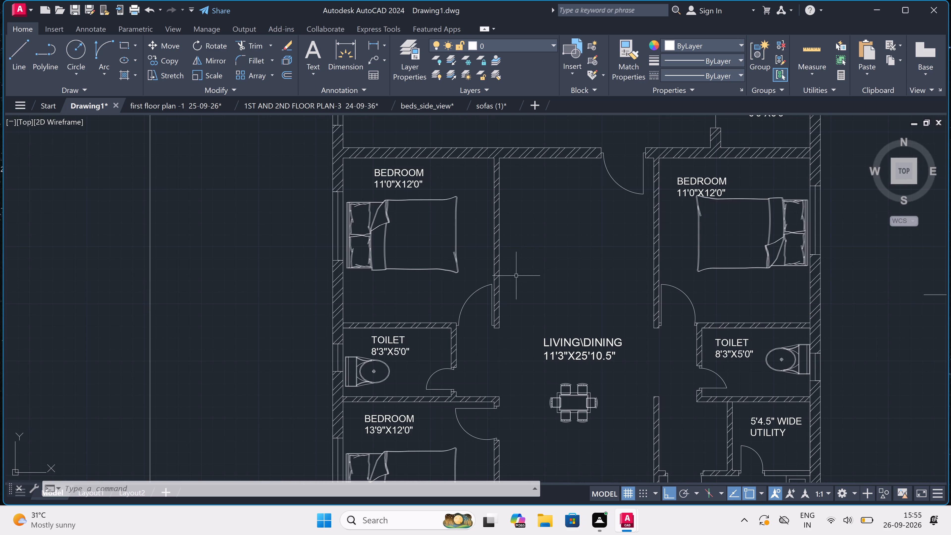
scroll(506, 282, "down", 2)
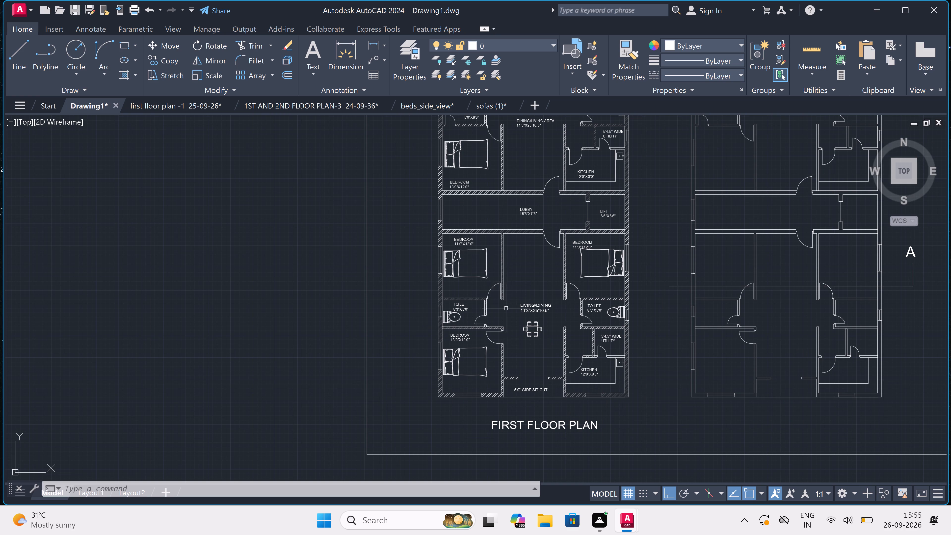
scroll(503, 311, "up", 3)
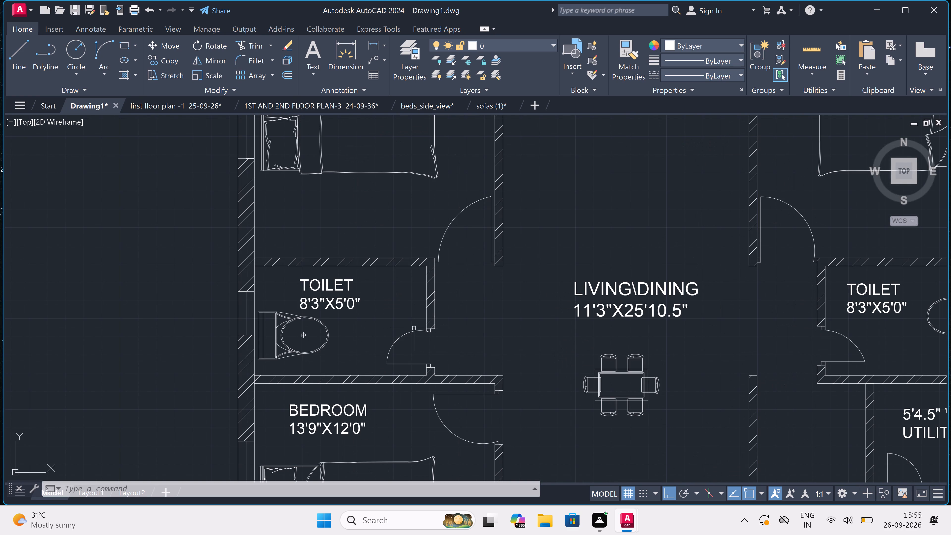
scroll(428, 273, "up", 1)
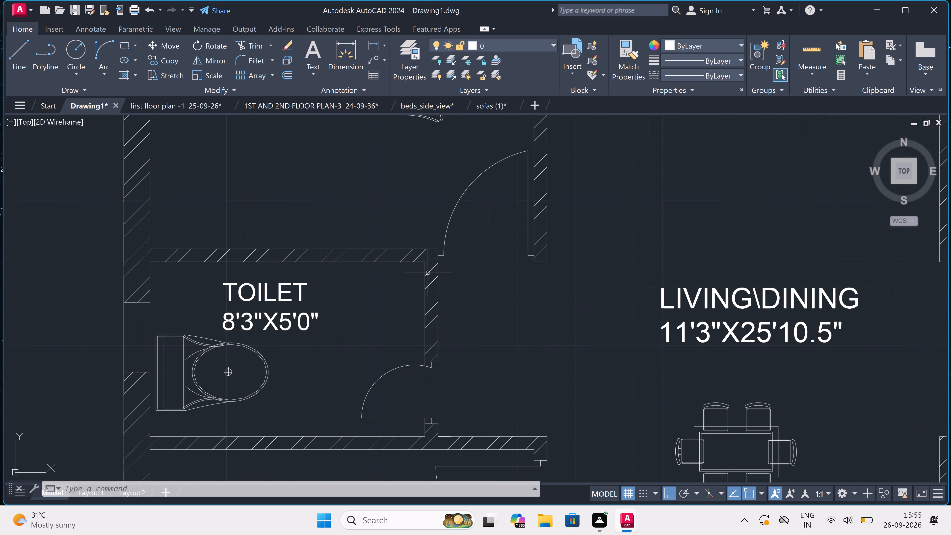
scroll(428, 273, "down", 7)
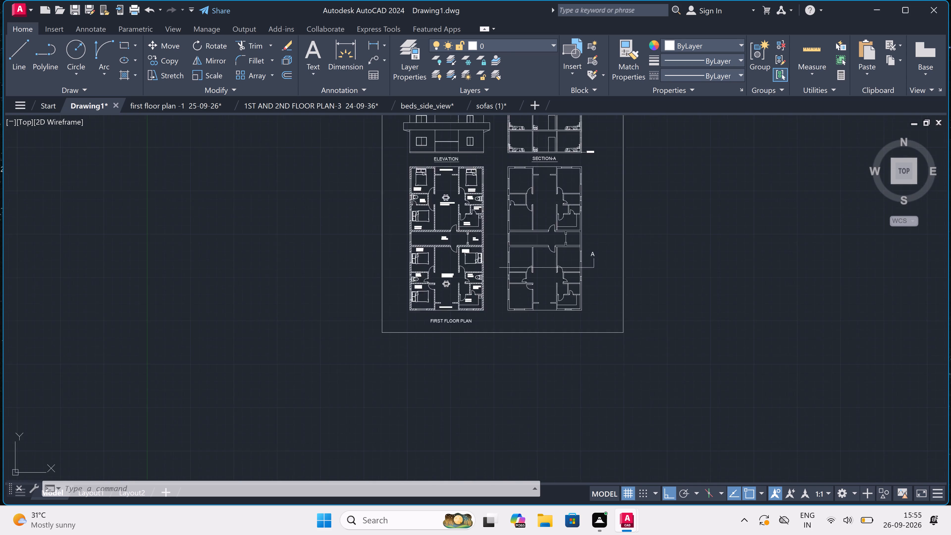
scroll(437, 240, "up", 4)
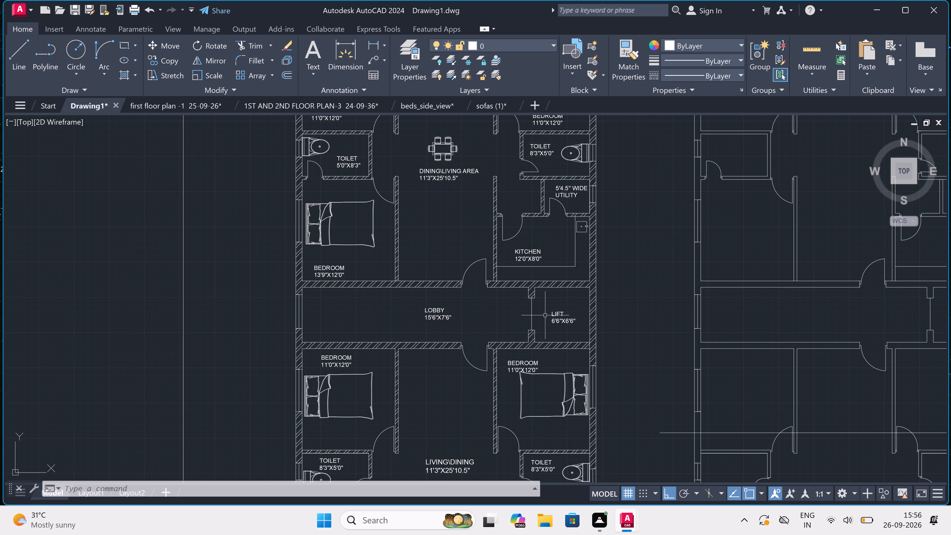
scroll(543, 317, "up", 3)
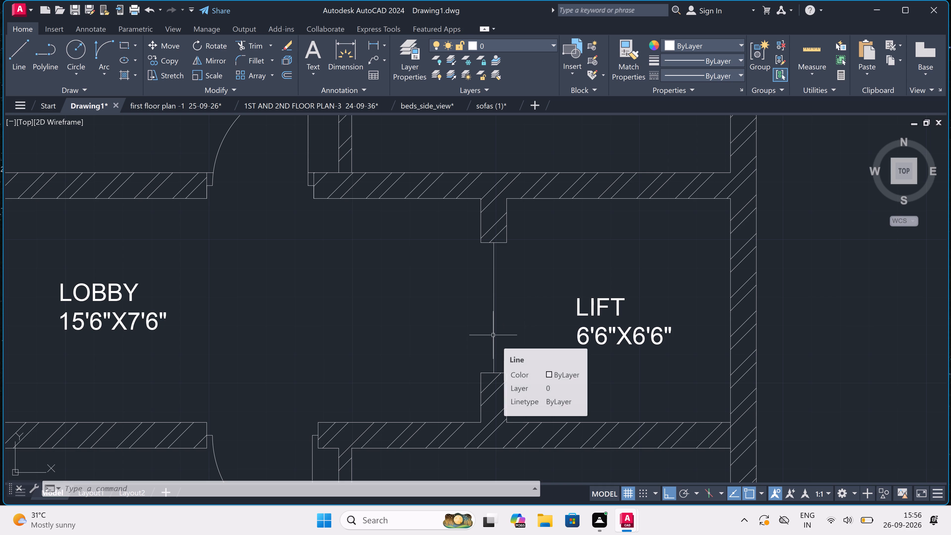
scroll(493, 332, "down", 6)
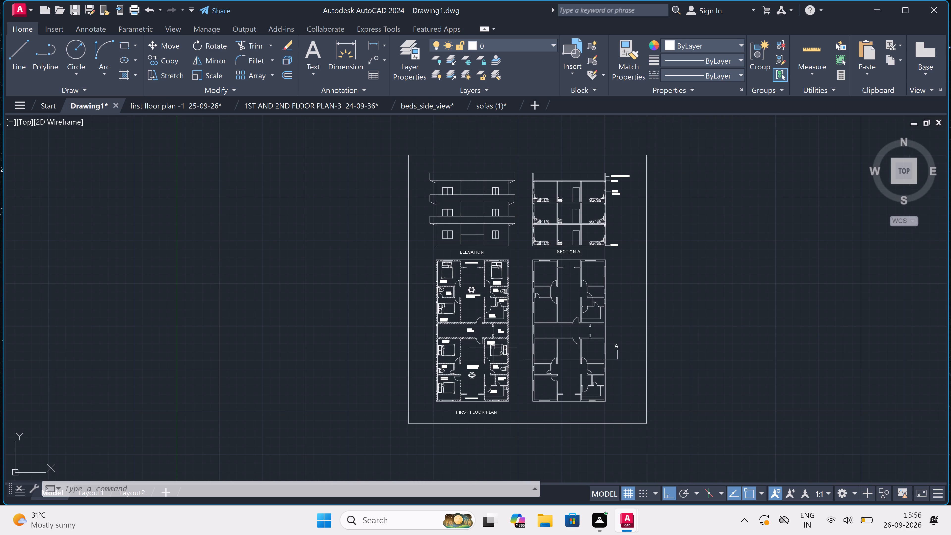
scroll(491, 375, "up", 3)
scroll(491, 373, "down", 4)
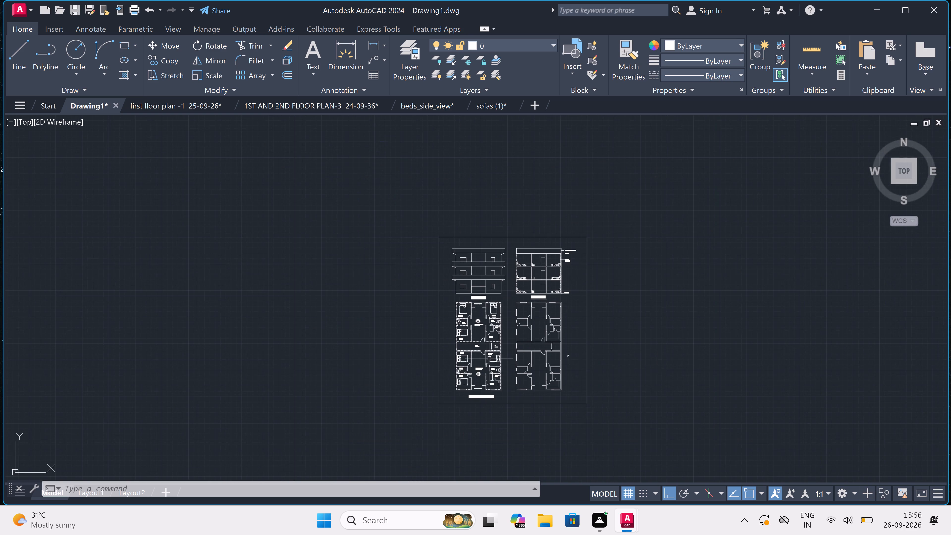
scroll(466, 247, "up", 3)
scroll(466, 247, "down", 2)
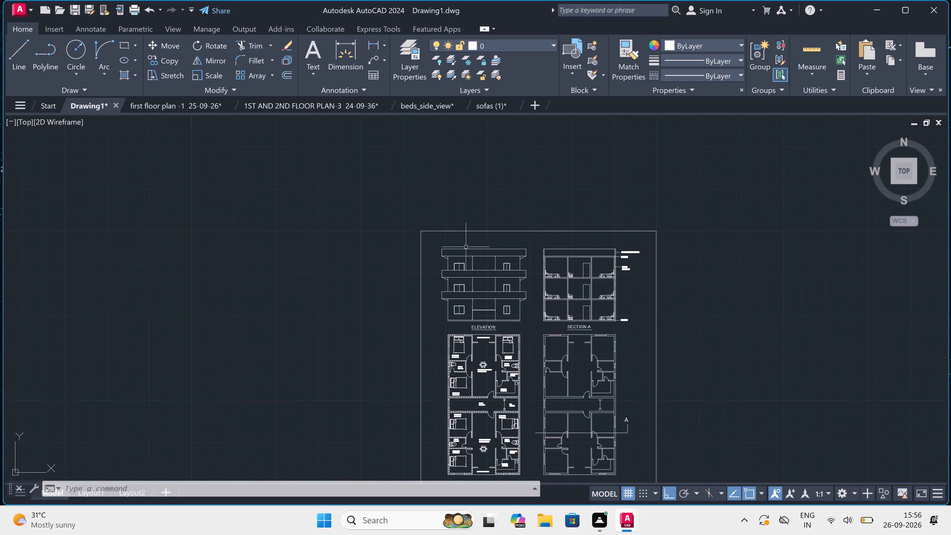
With ortho off, draw a long slanted glass line and a shorter parallel one beside it in the left pane of the Elevation's lowest left window.
scroll(461, 297, "up", 3)
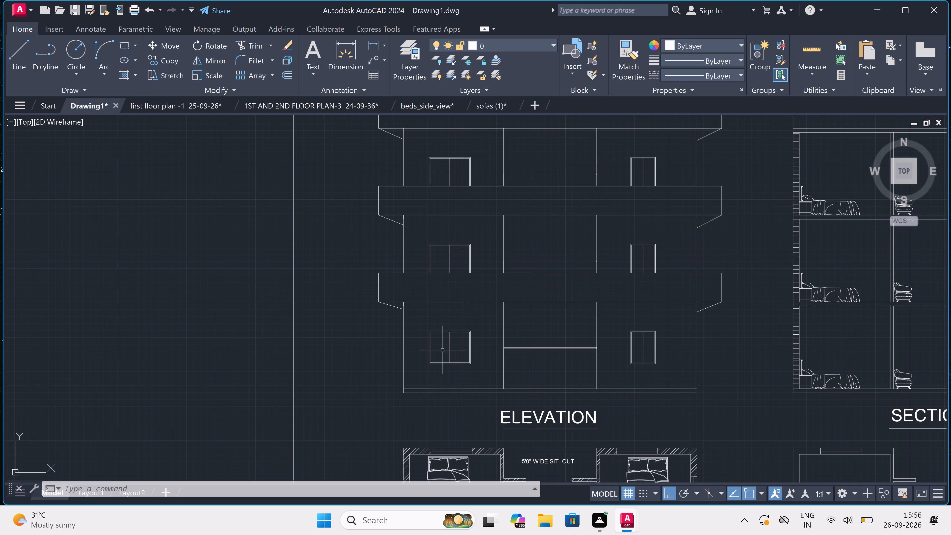
scroll(438, 357, "up", 3)
scroll(434, 344, "down", 2)
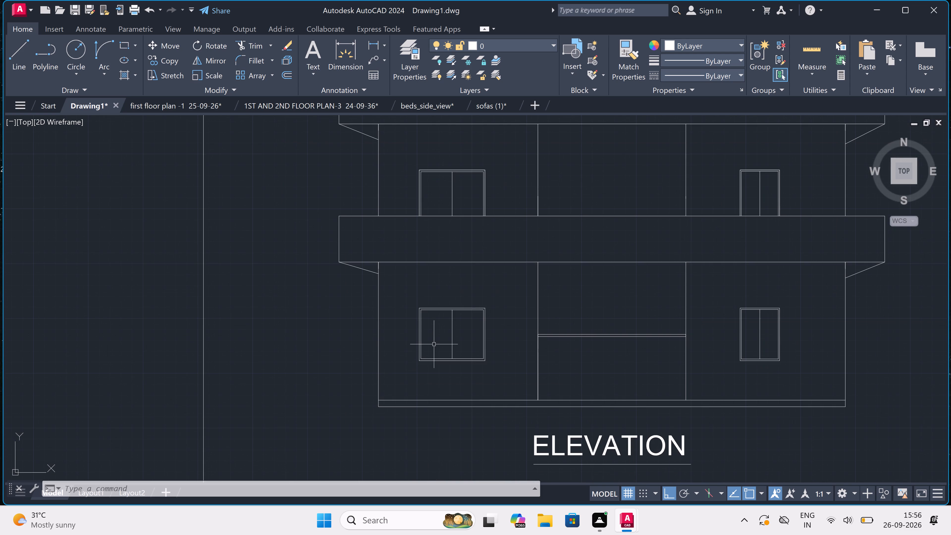
scroll(430, 327, "up", 3)
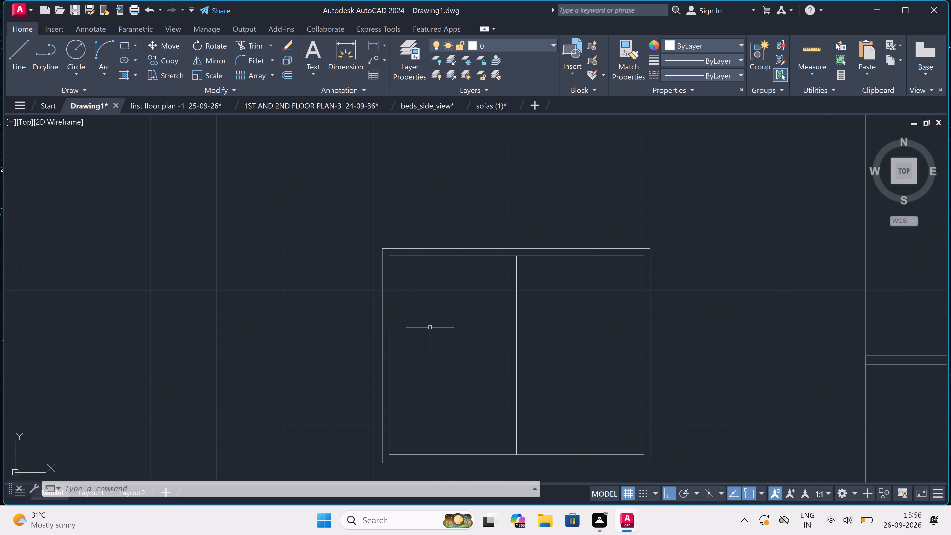
type("L")
key("space")
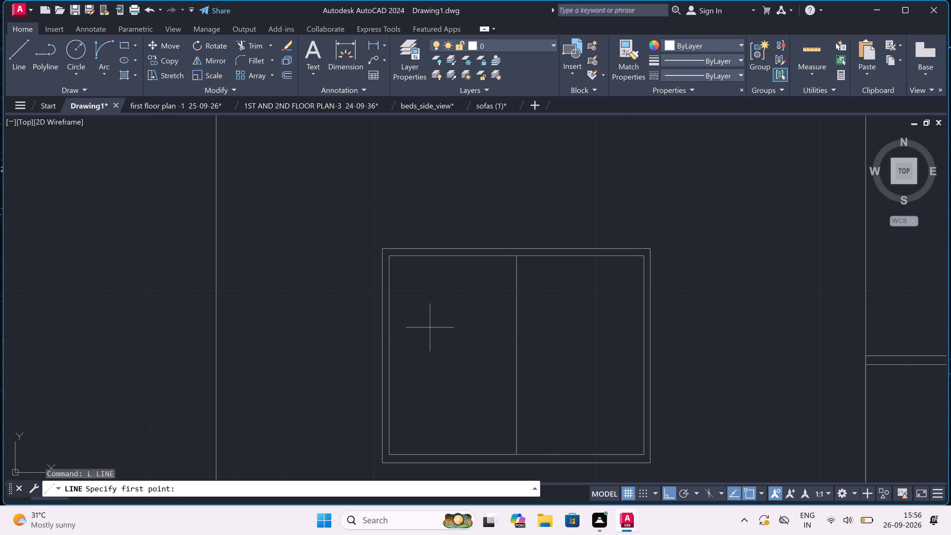
left_click(465, 334)
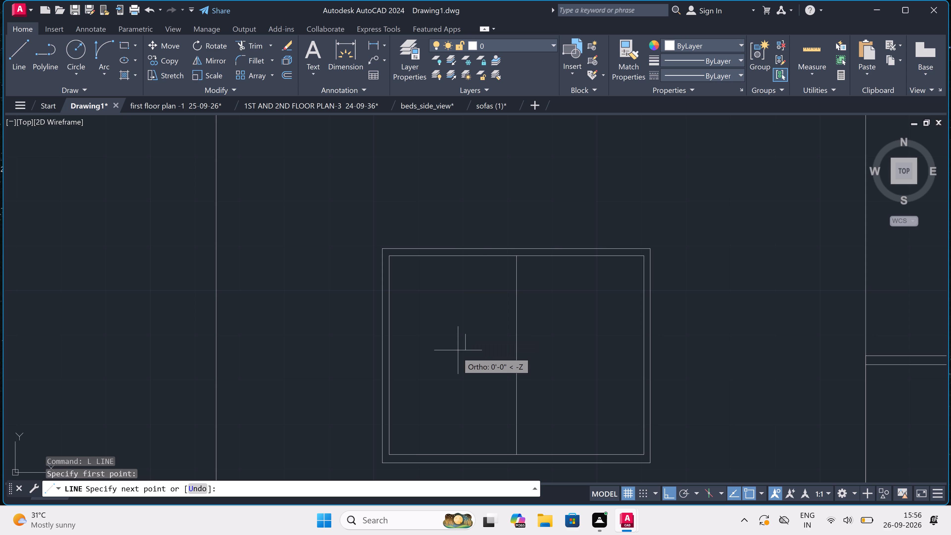
key("F8")
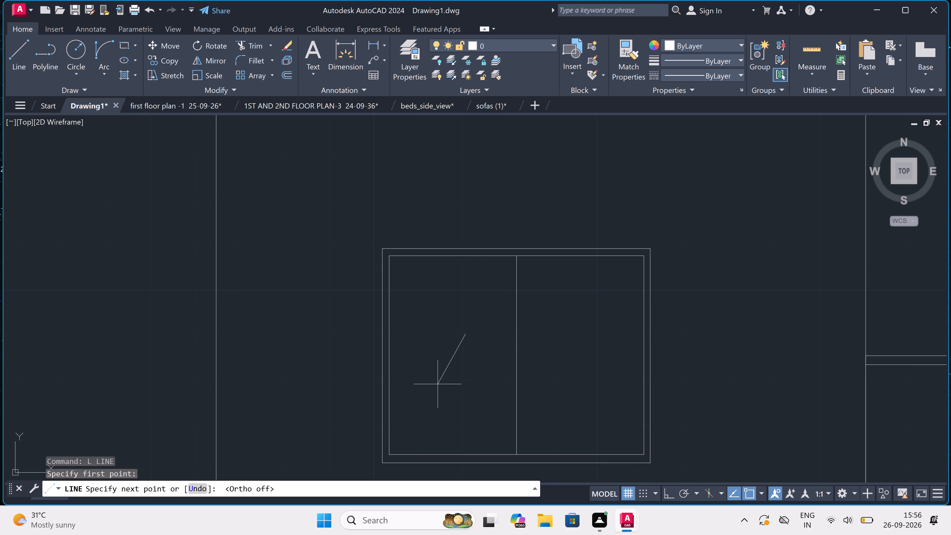
left_click(455, 390)
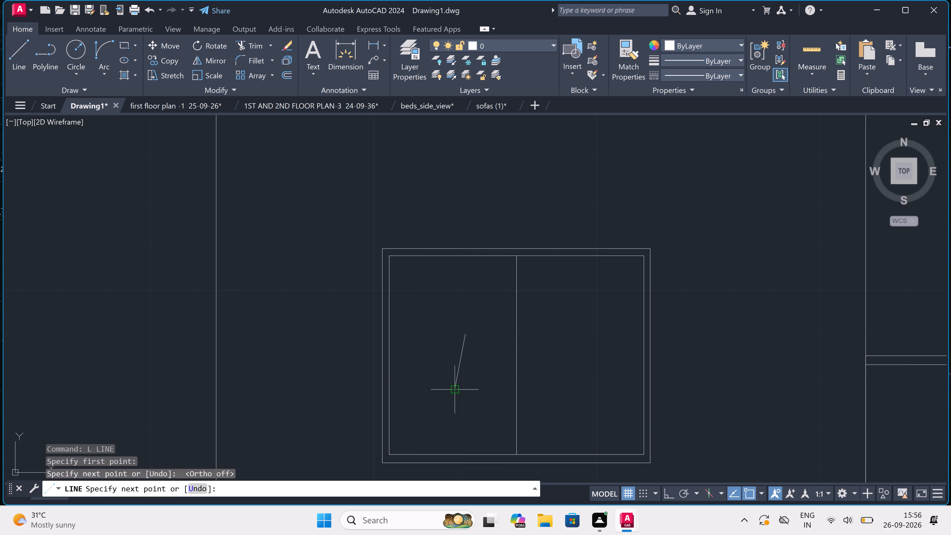
key("Escape")
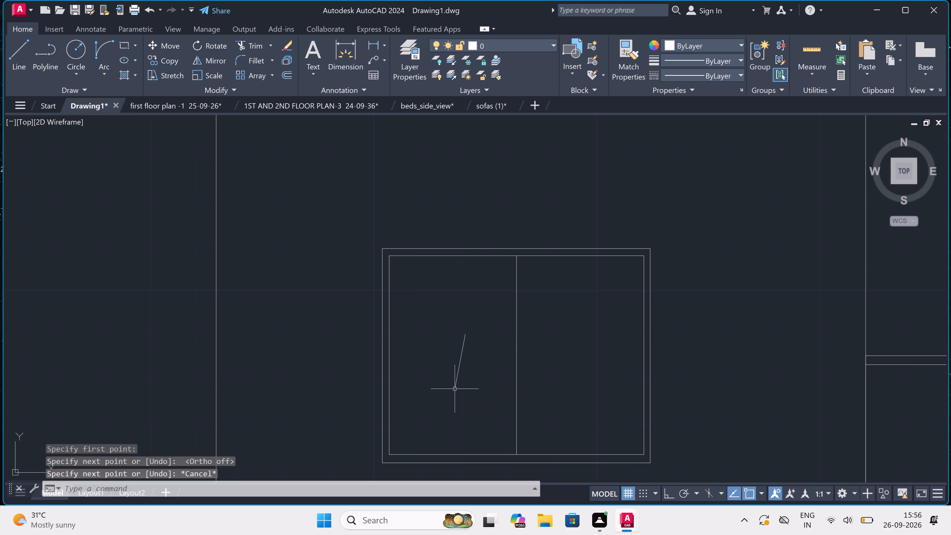
scroll(459, 381, "up", 1)
key("space")
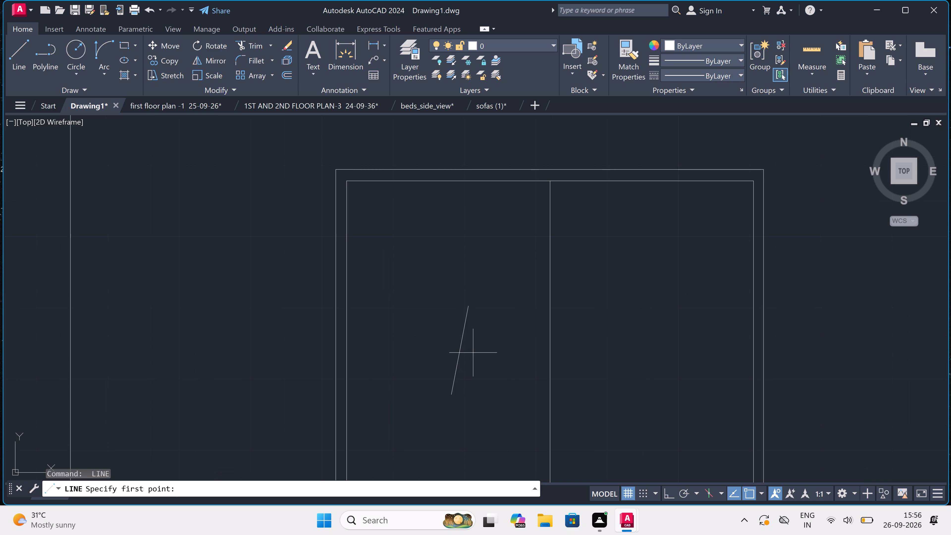
double_click(476, 340)
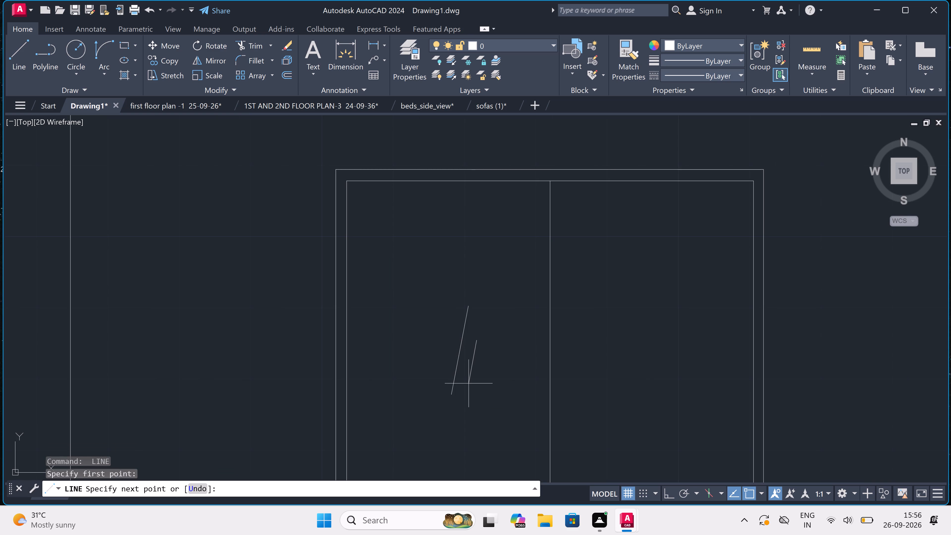
left_click(468, 383)
key("Escape")
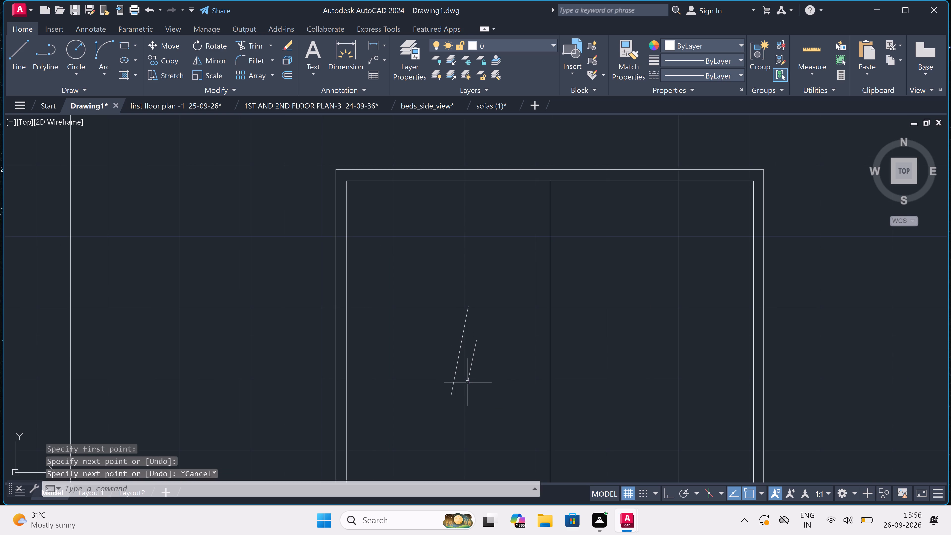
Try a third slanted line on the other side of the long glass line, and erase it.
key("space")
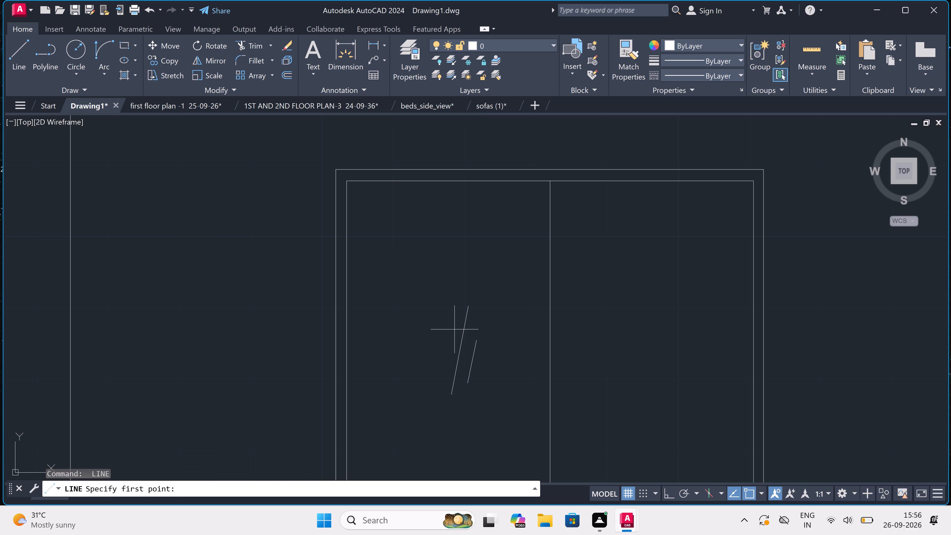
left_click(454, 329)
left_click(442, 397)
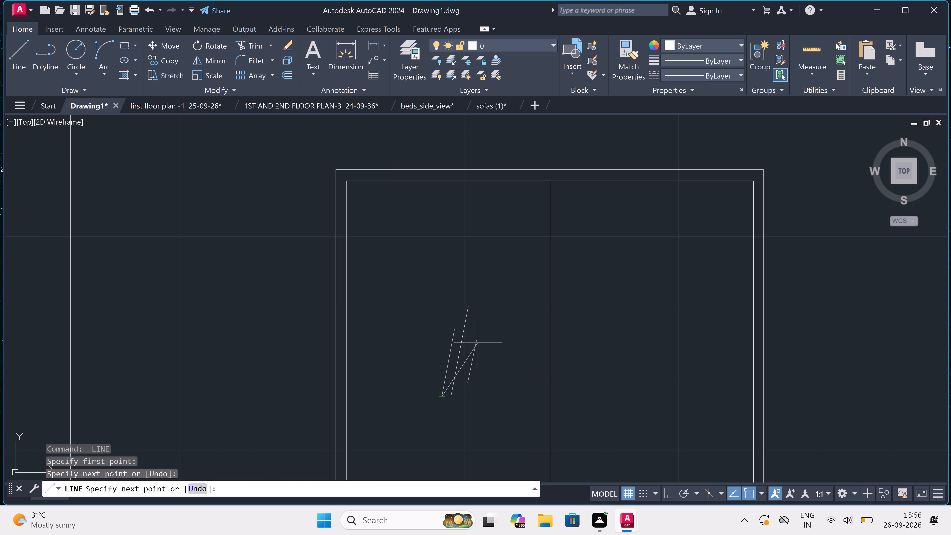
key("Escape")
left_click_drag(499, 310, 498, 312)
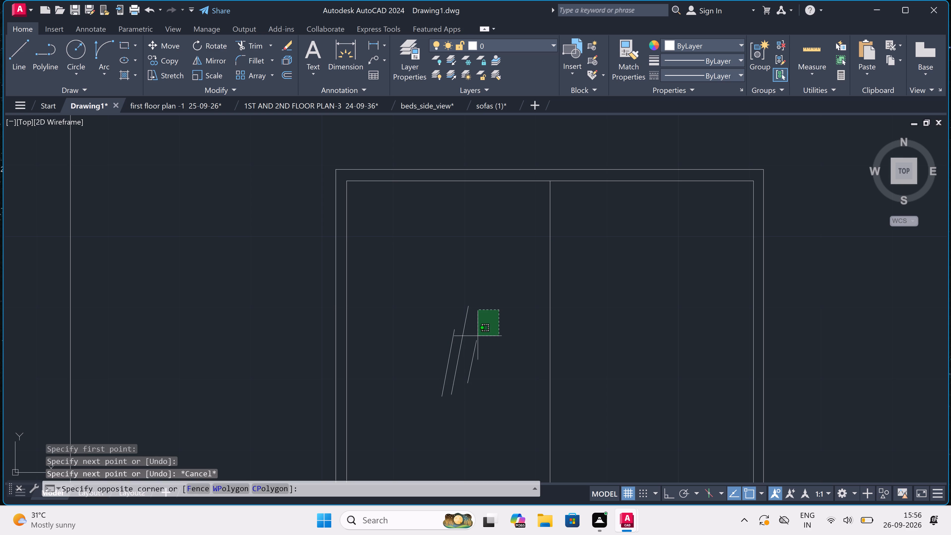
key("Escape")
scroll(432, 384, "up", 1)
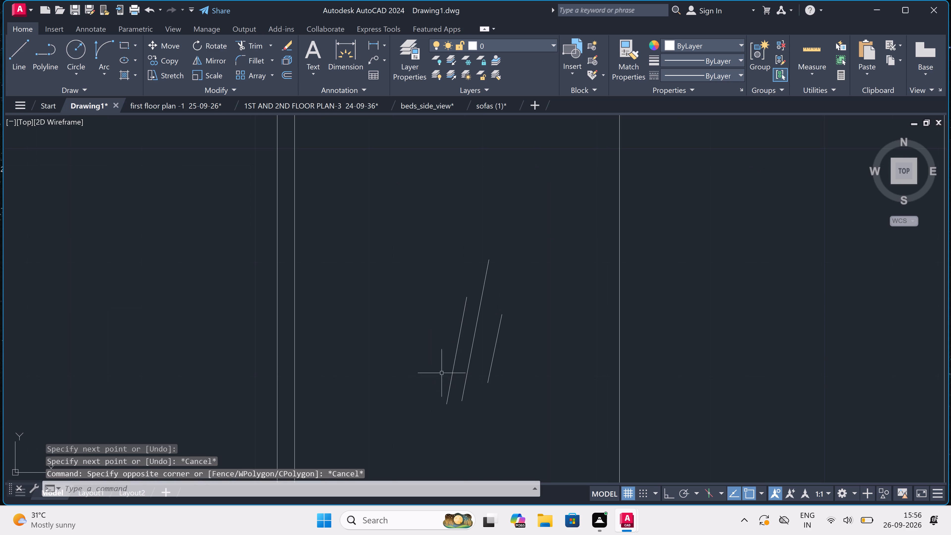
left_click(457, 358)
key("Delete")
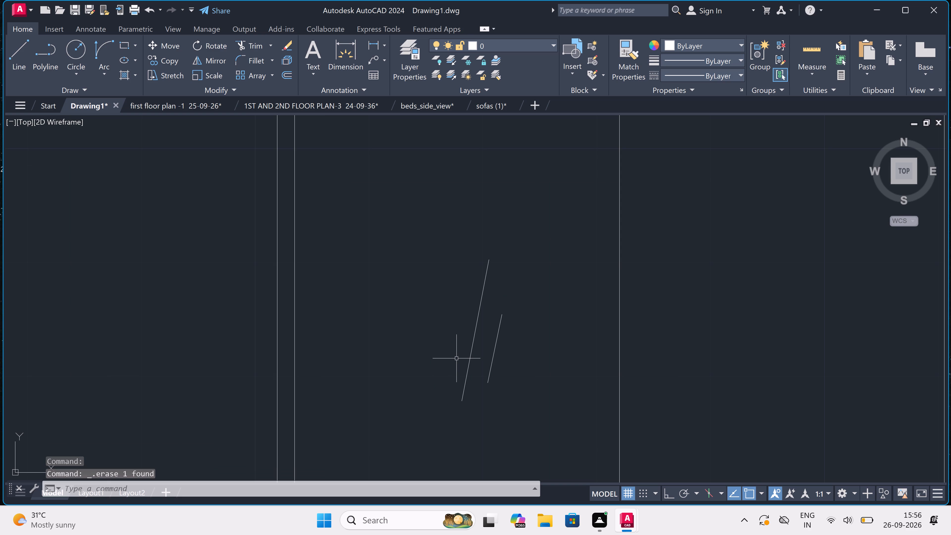
Draw a short slanted line just left of the long glass line, roughly parallel to it.
type("L")
key("space")
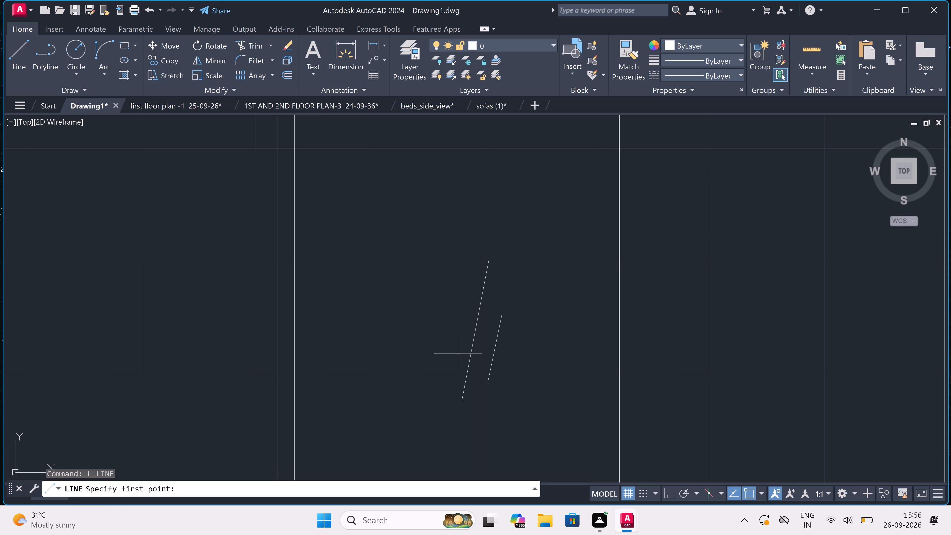
left_click(468, 307)
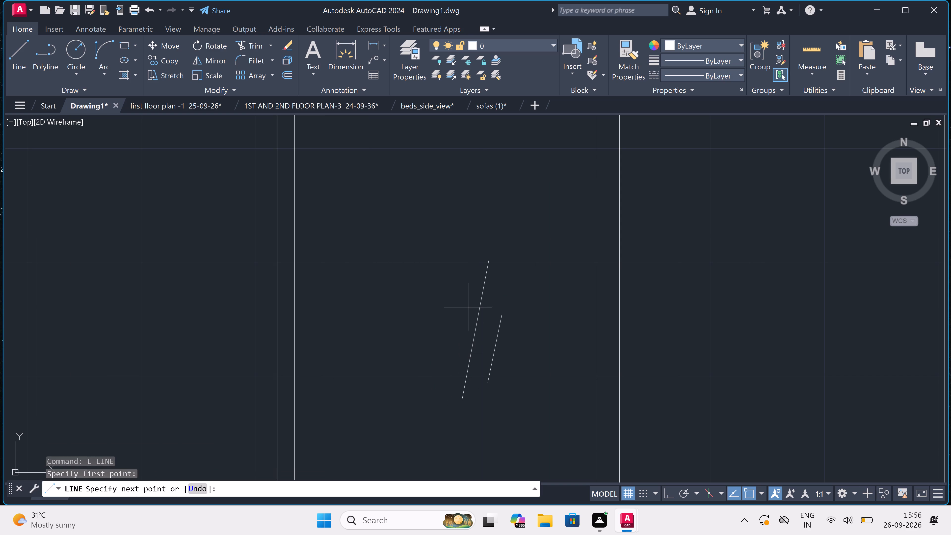
left_click(455, 375)
key("Escape")
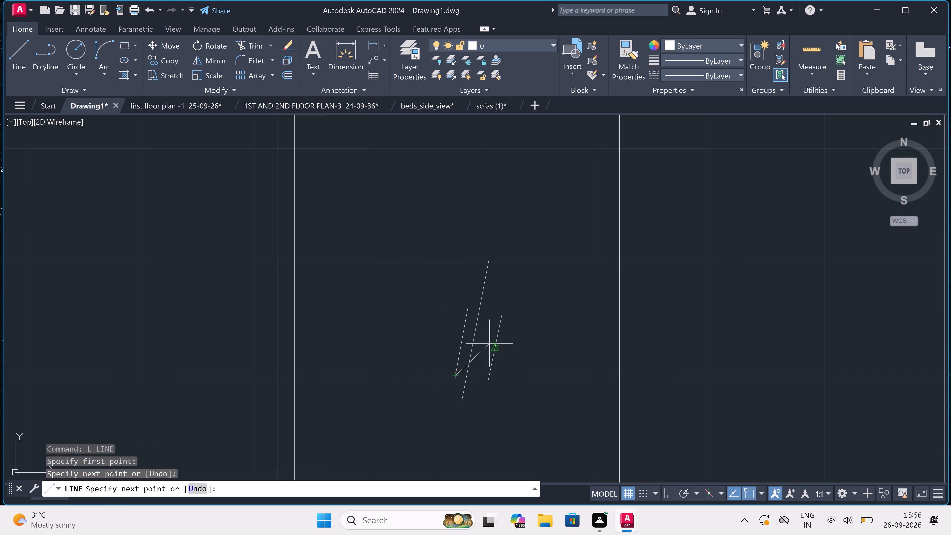
Copy the three slanted glass lines from the left pane into the right pane of the Elevation's lowest left window.
left_click(538, 282)
left_click(389, 398)
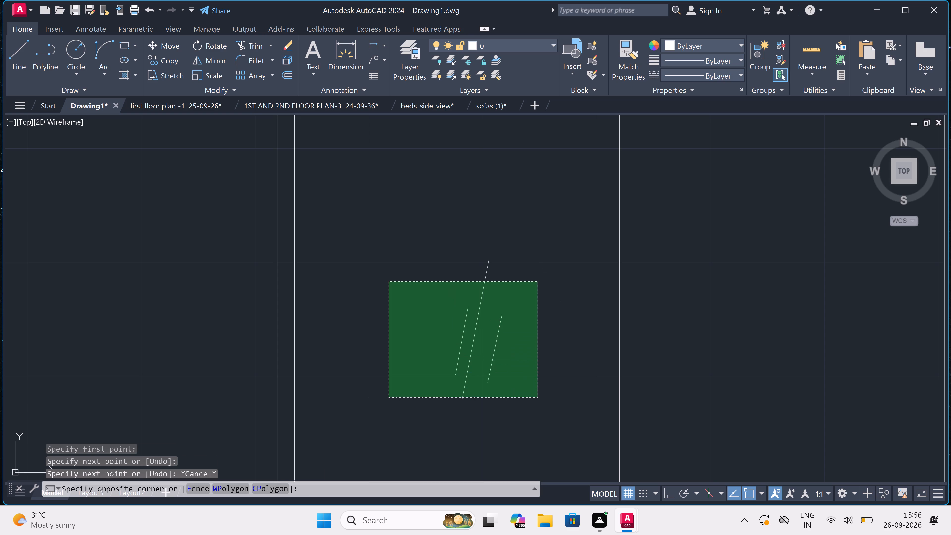
double_click(149, 60)
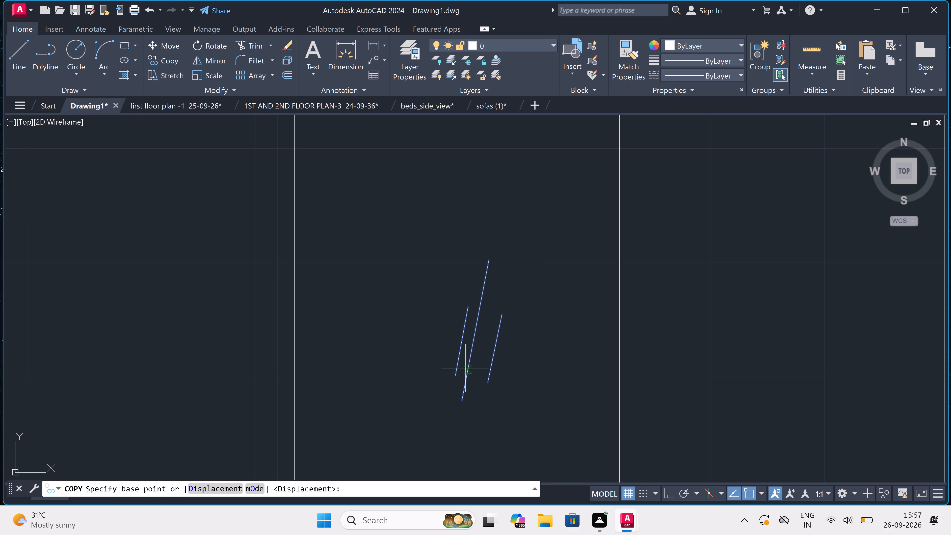
left_click(473, 333)
scroll(483, 306, "down", 1)
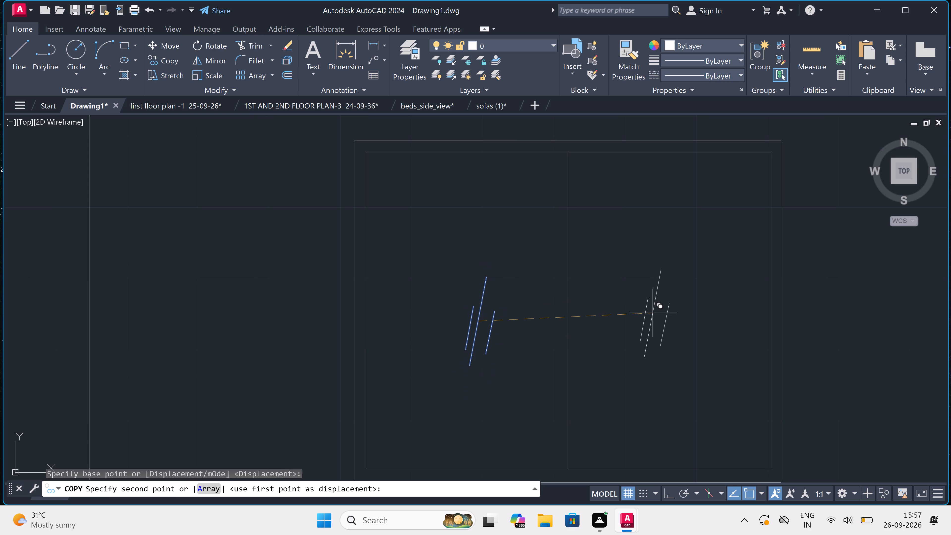
left_click(653, 313)
Copy the same slanted glass lines into both panes of the Elevation's lowest right window.
scroll(432, 294, "down", 5)
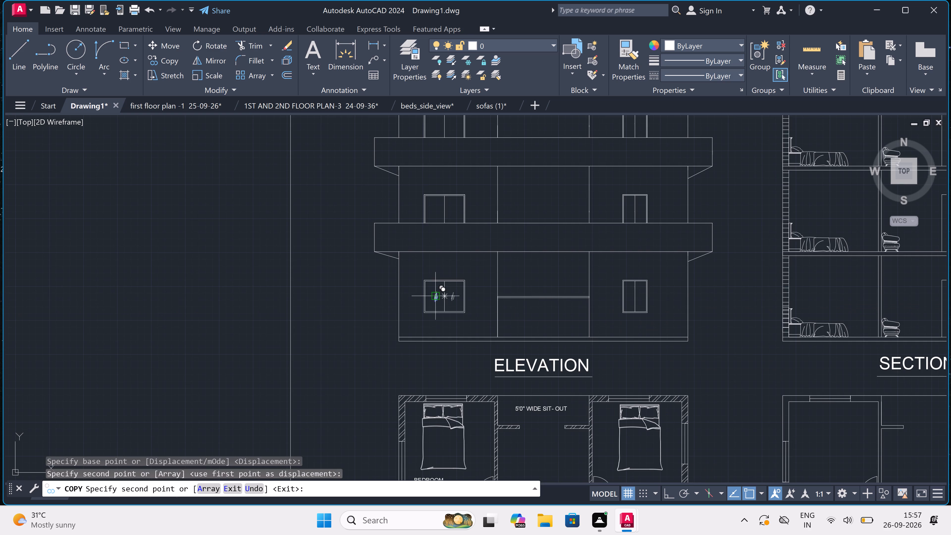
scroll(631, 291, "up", 3)
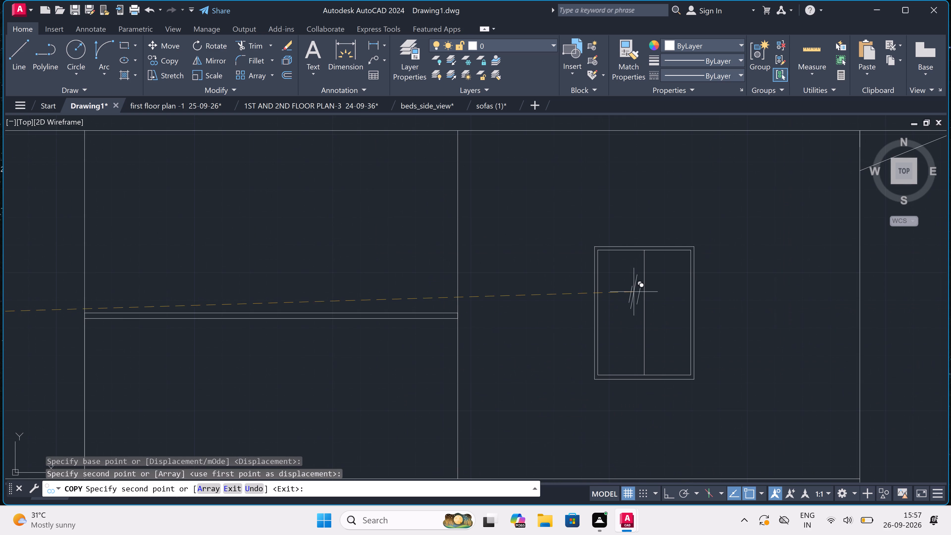
scroll(683, 328, "up", 1)
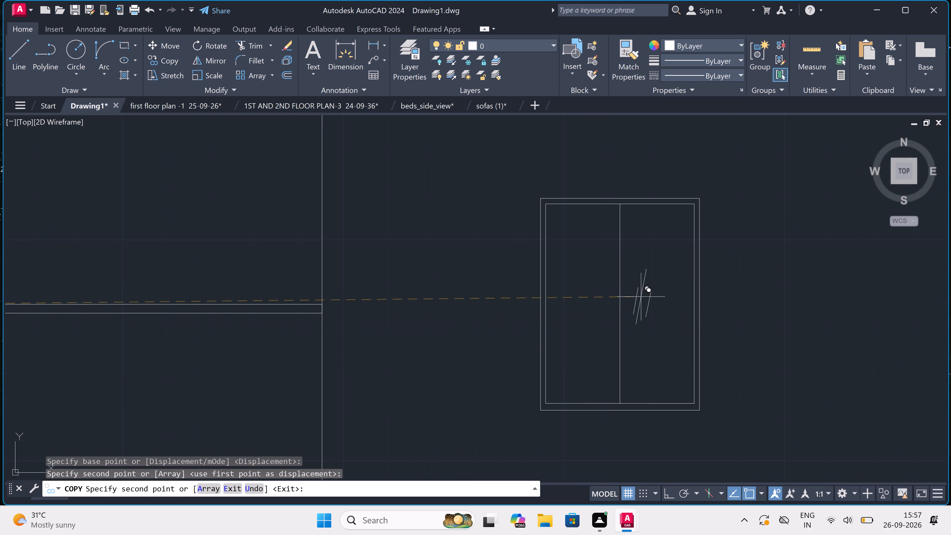
left_click(656, 295)
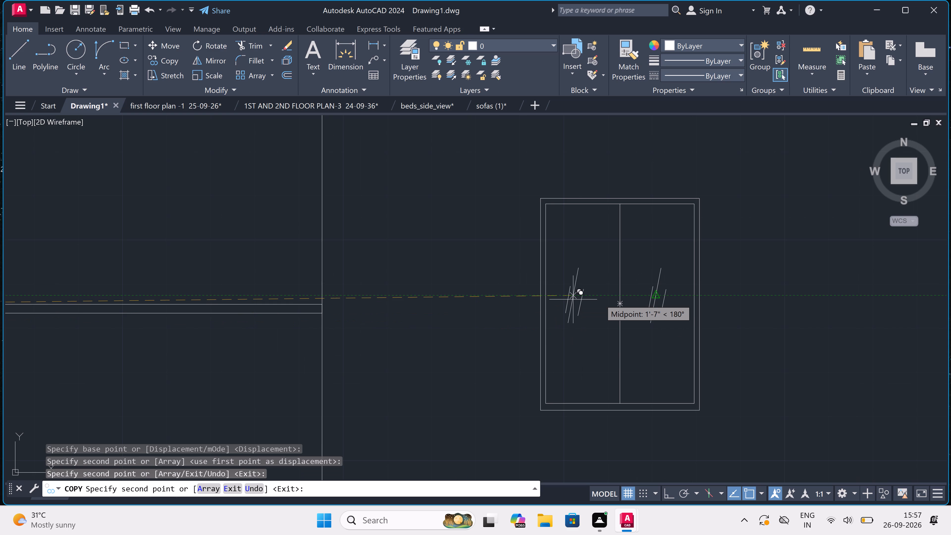
left_click(584, 302)
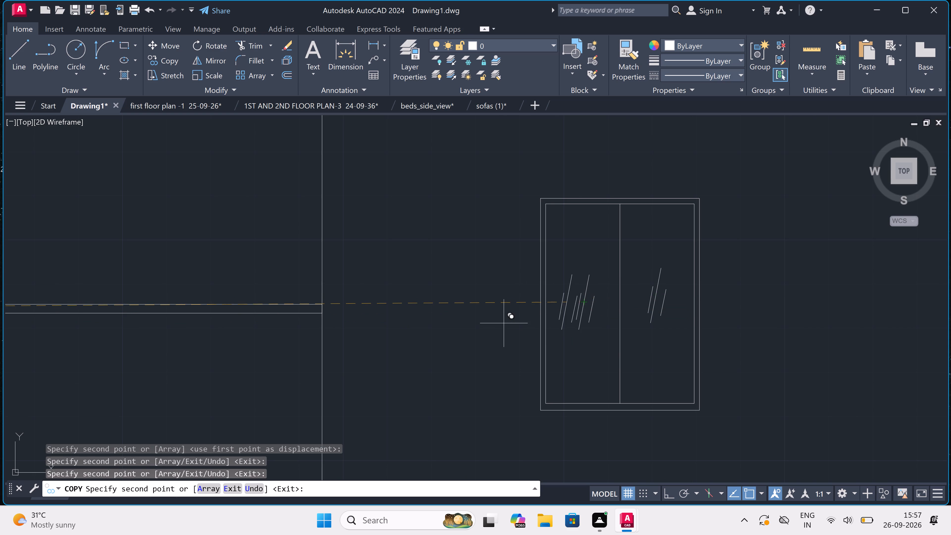
Copy the slanted glass lines into both panes of the Elevation's middle-storey left window.
scroll(464, 339, "down", 6)
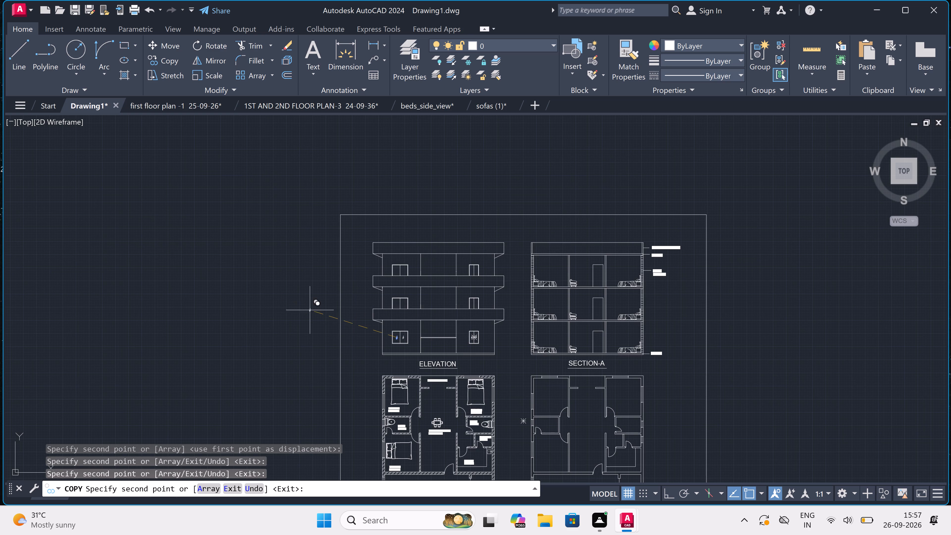
scroll(322, 322, "up", 3)
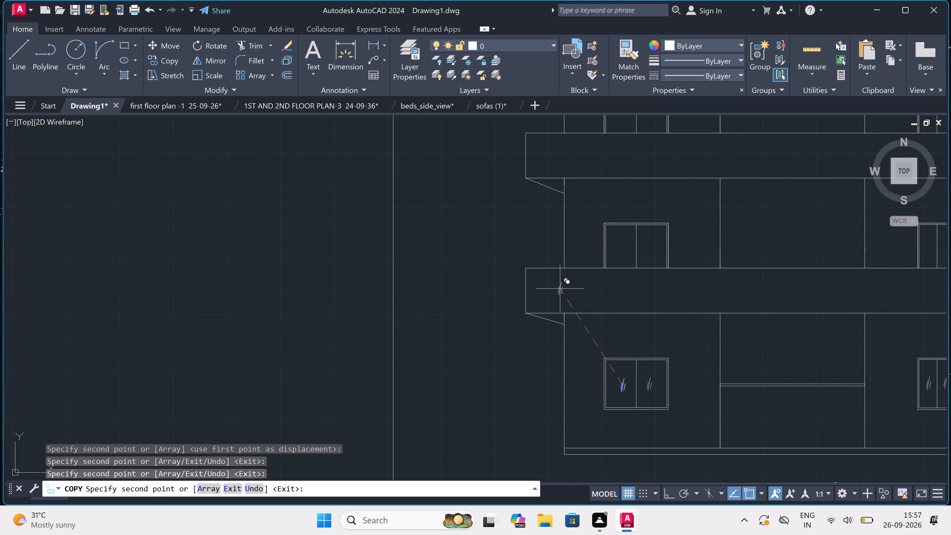
scroll(632, 249, "up", 2)
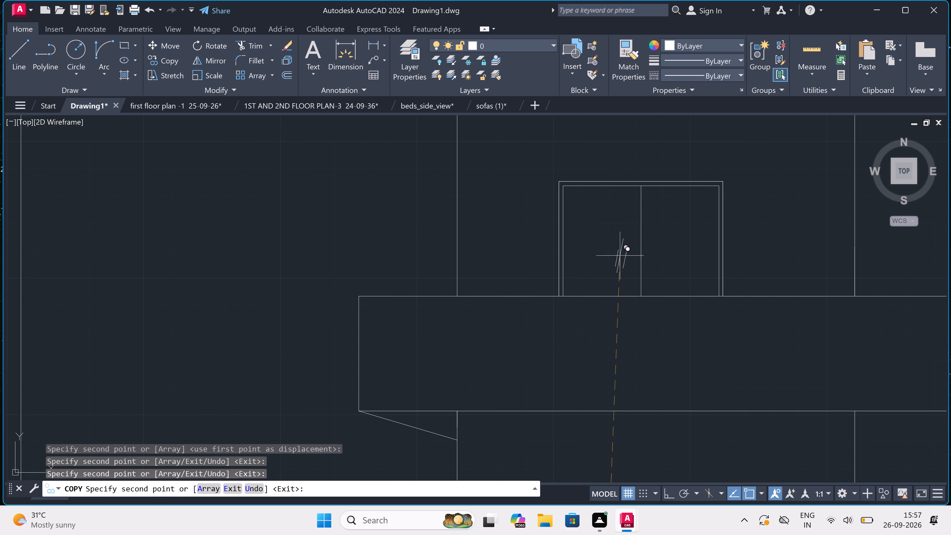
left_click(605, 257)
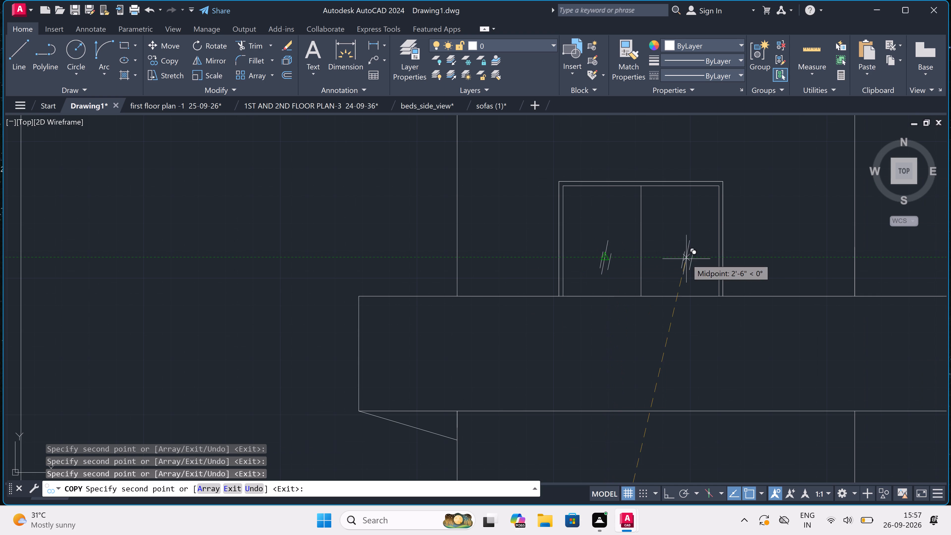
left_click(680, 255)
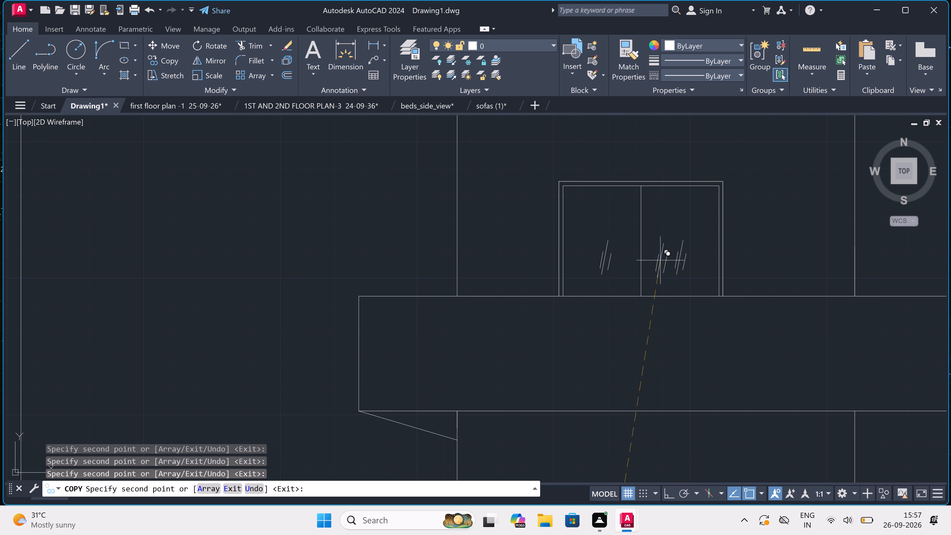
Copy the slanted glass lines into both panes of the Elevation's middle-storey right window.
scroll(508, 260, "down", 5)
scroll(581, 264, "up", 3)
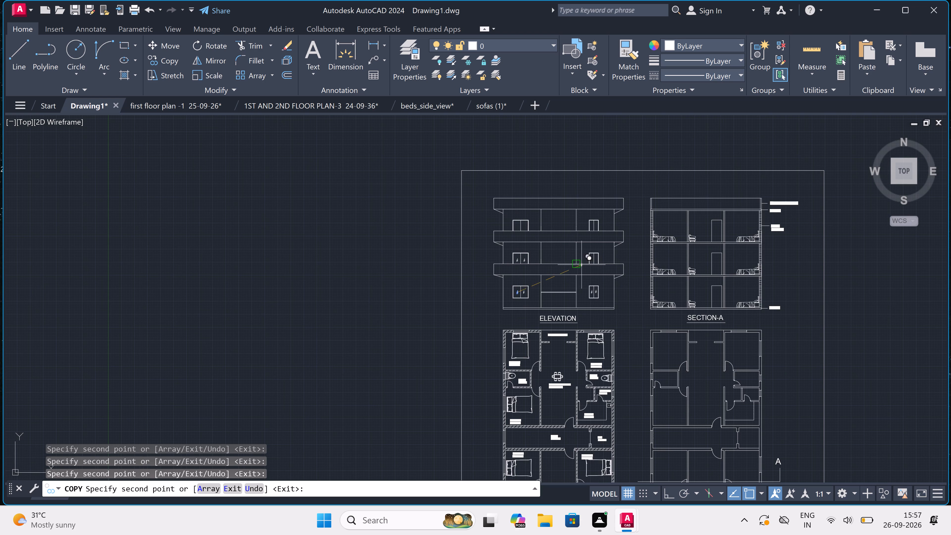
scroll(636, 244, "up", 3)
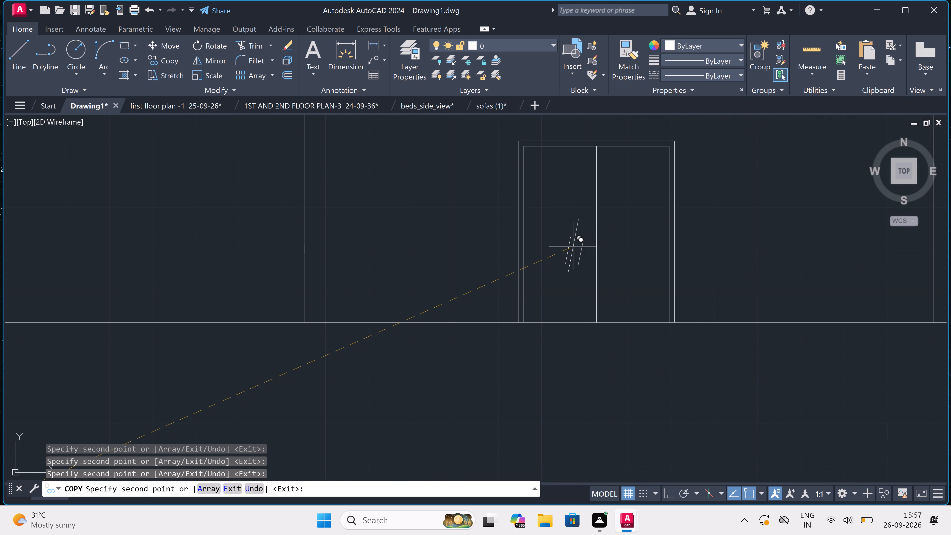
left_click(566, 261)
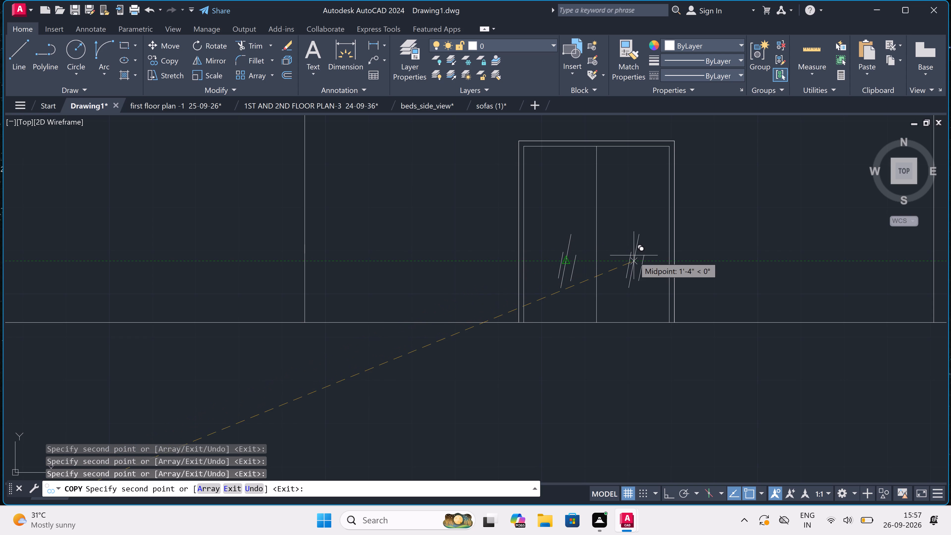
left_click(634, 258)
Copy the slanted glass lines into both panes of the Elevation's top-storey right window.
scroll(565, 273, "down", 5)
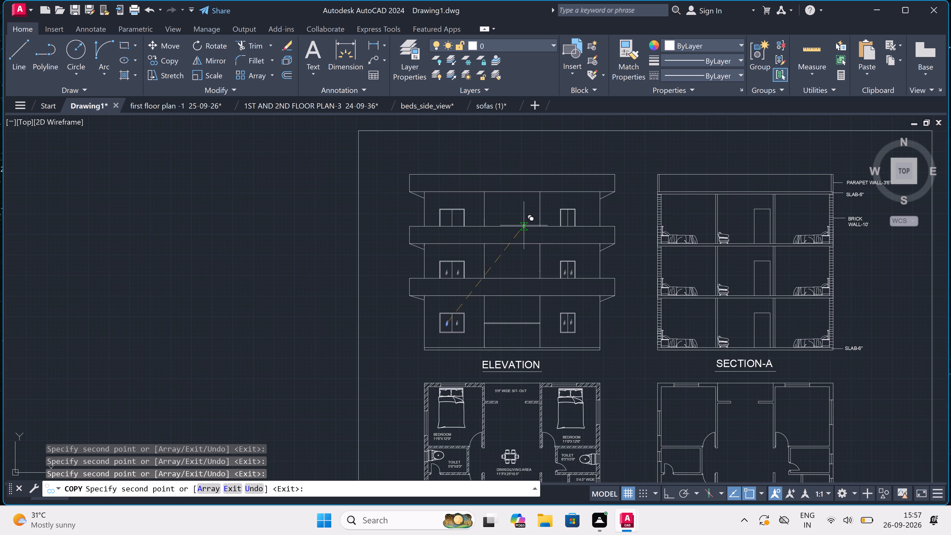
scroll(564, 210, "up", 5)
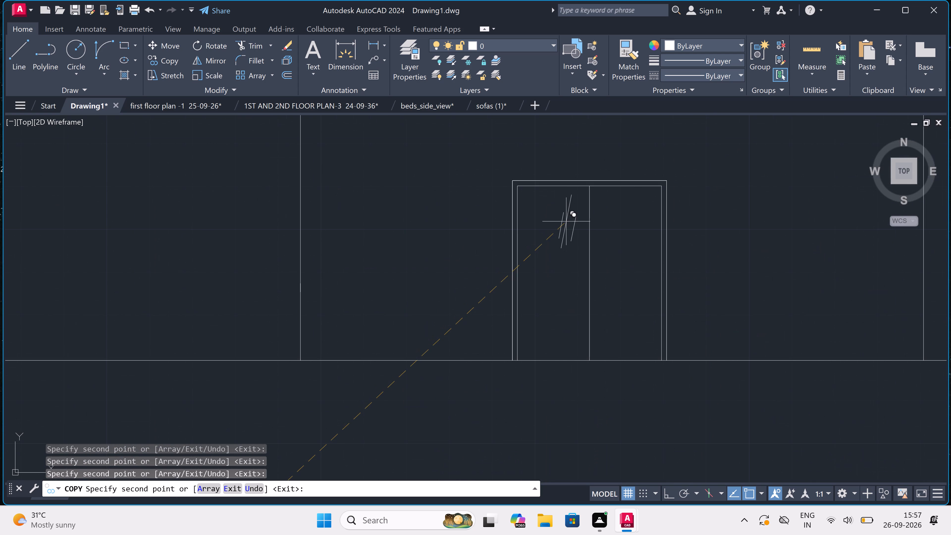
left_click(552, 275)
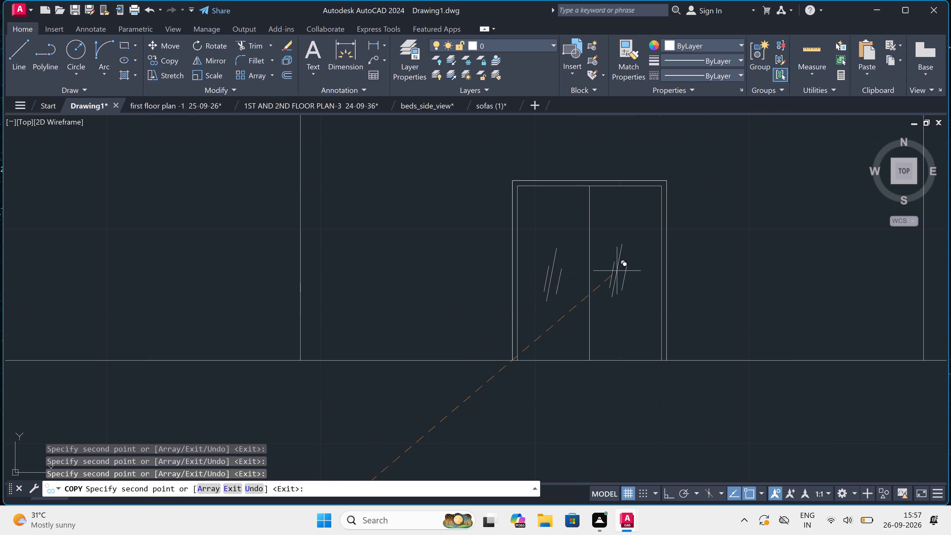
left_click(628, 273)
Copy the slanted glass lines into both panes of the Elevation's top-storey left window and end the copying.
scroll(593, 294, "down", 4)
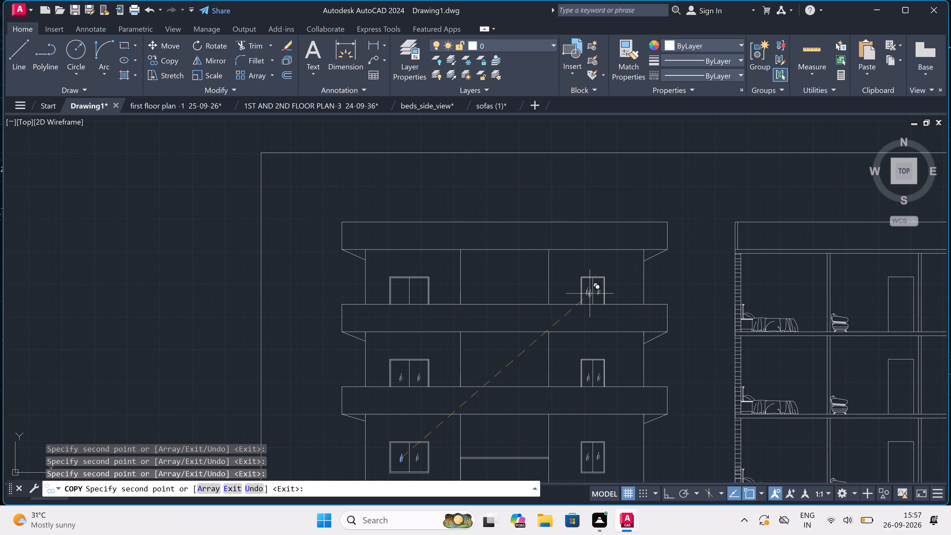
scroll(371, 294, "up", 3)
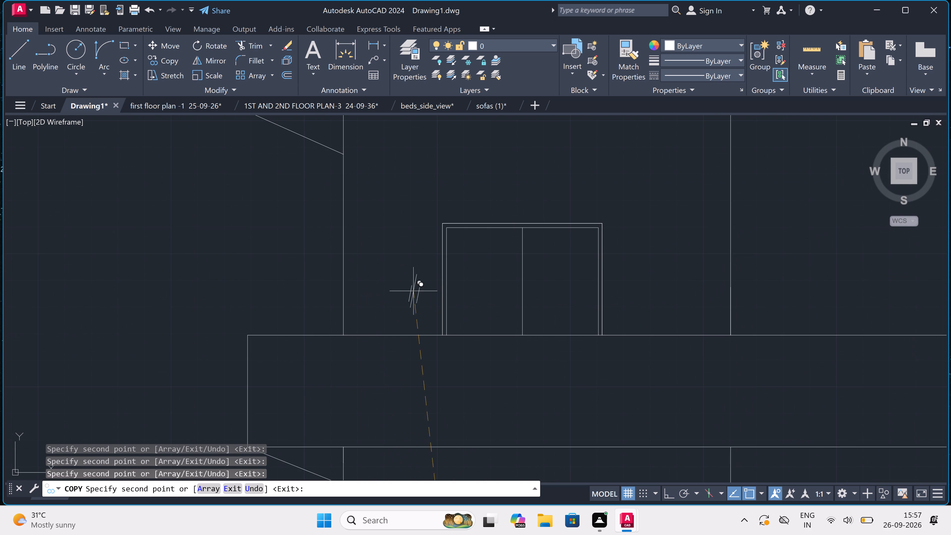
scroll(455, 289, "up", 2)
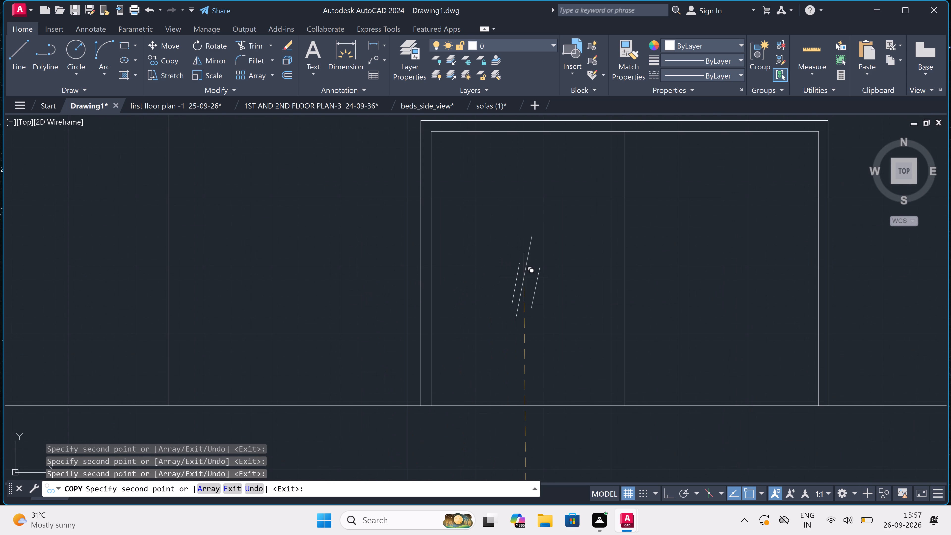
double_click(527, 278)
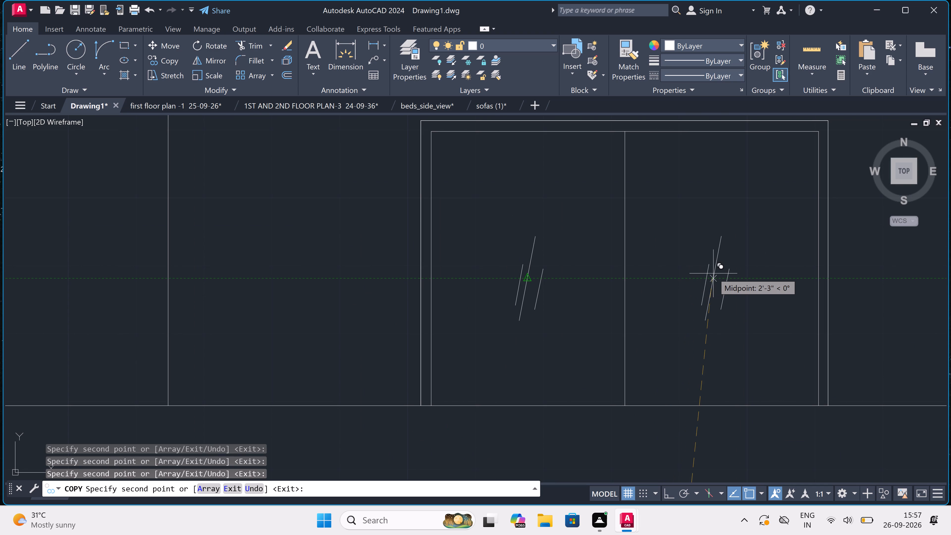
left_click(723, 269)
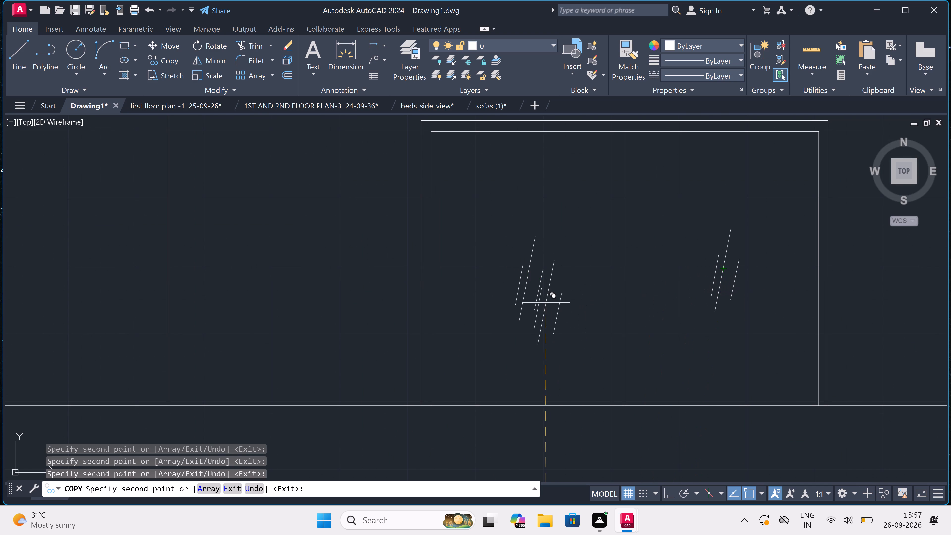
key("Escape")
Examine the Elevation's glazed windows and underlined title against the whole sheet, including the First Floor Plan and its title.
scroll(499, 241, "down", 5)
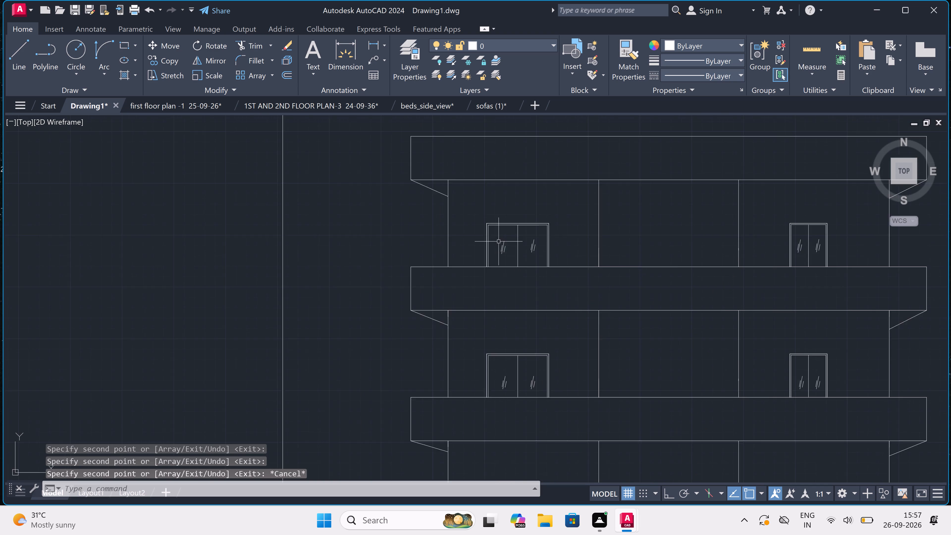
scroll(499, 241, "down", 3)
scroll(580, 244, "up", 2)
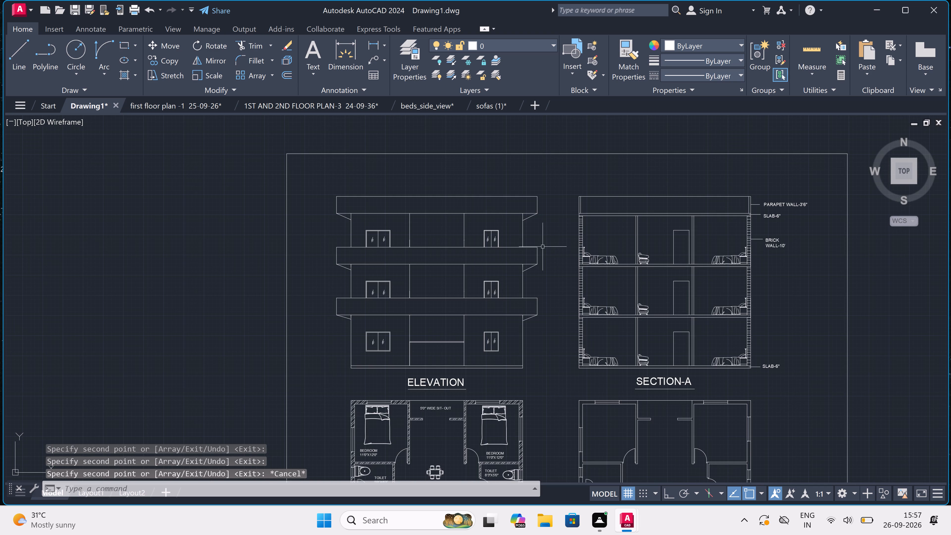
scroll(508, 220, "down", 1)
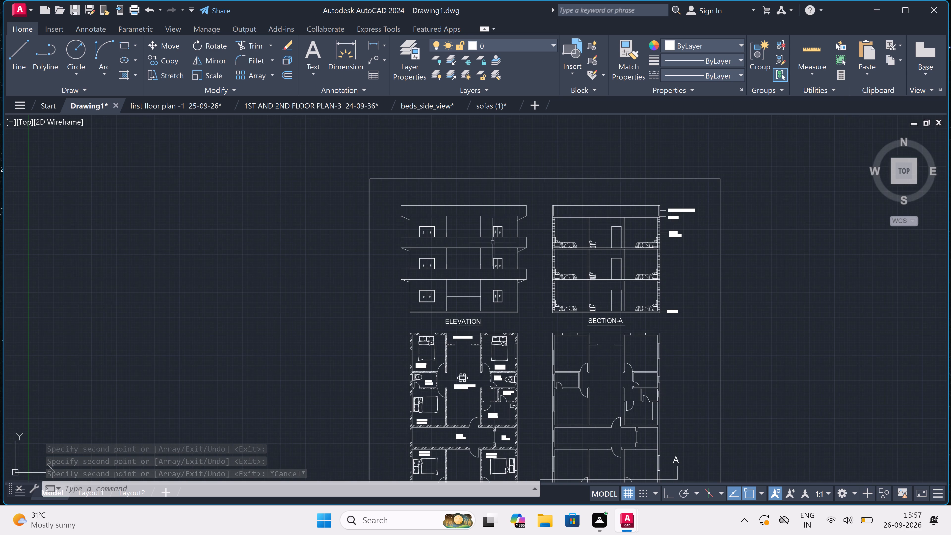
scroll(463, 286, "up", 1)
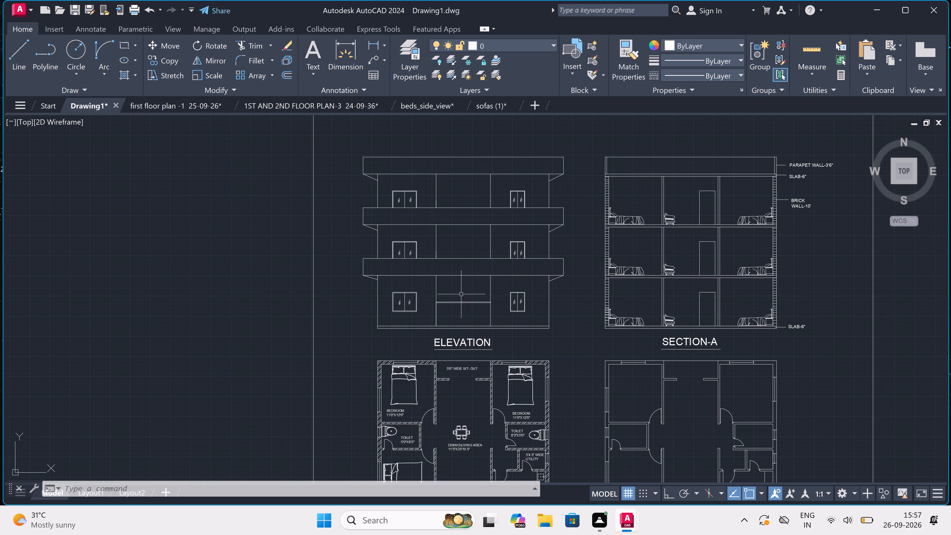
scroll(456, 321, "up", 3)
scroll(456, 321, "down", 2)
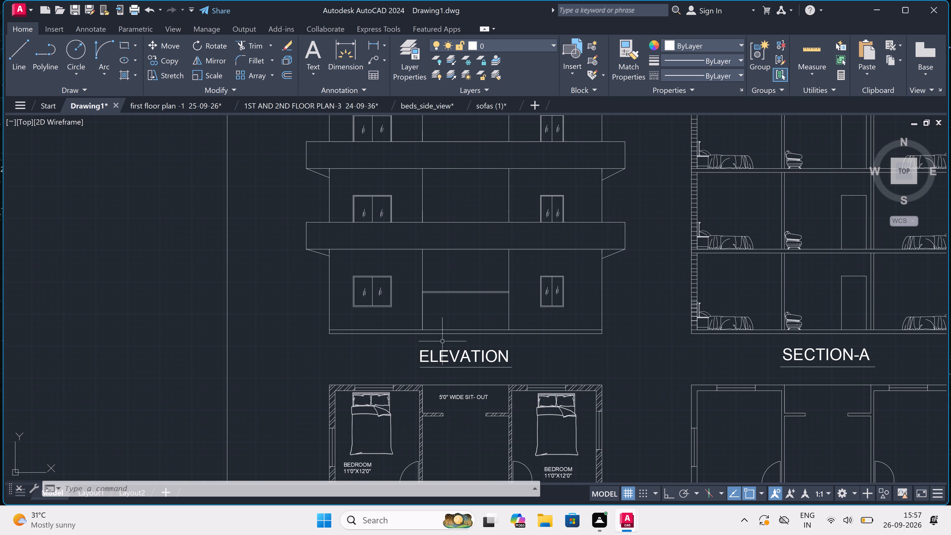
scroll(442, 341, "up", 3)
scroll(442, 341, "down", 3)
scroll(442, 341, "up", 2)
scroll(441, 341, "down", 1)
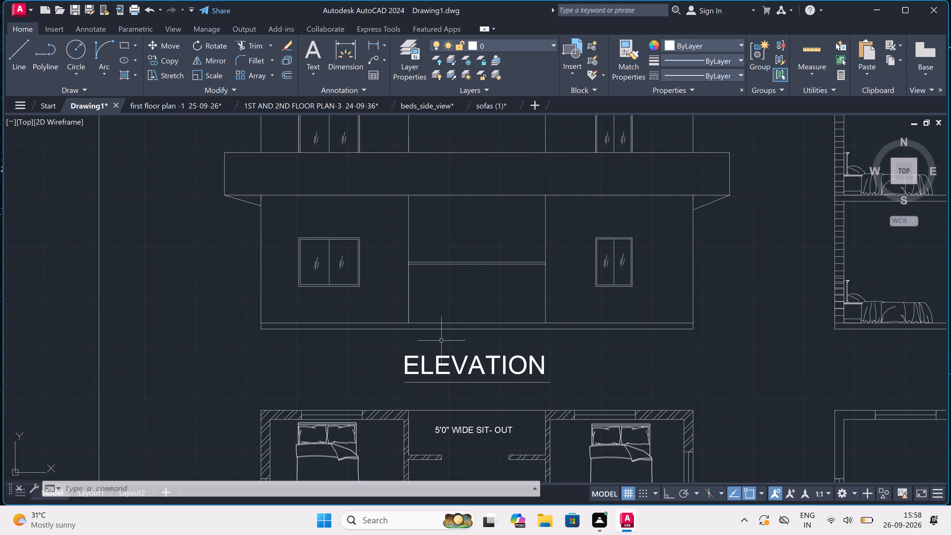
scroll(441, 341, "down", 3)
scroll(448, 376, "up", 2)
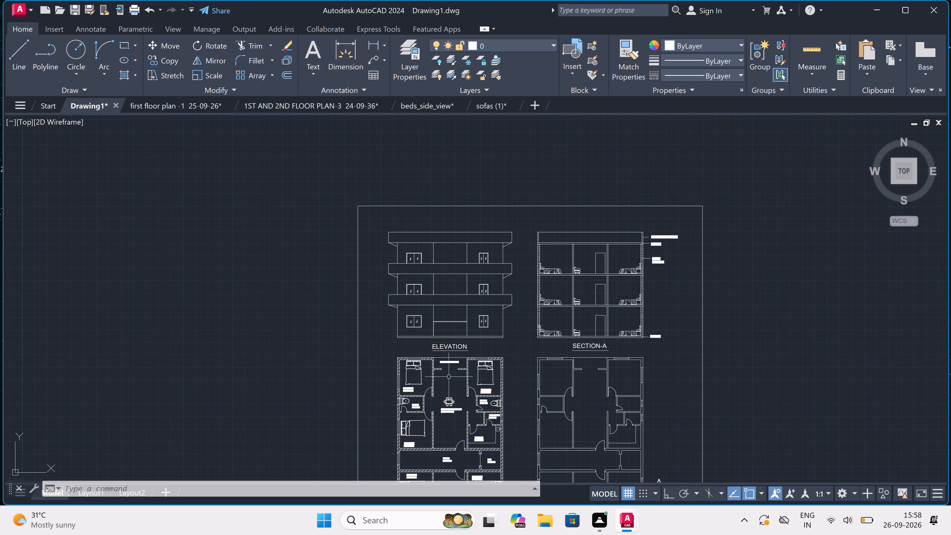
scroll(444, 288, "down", 5)
scroll(443, 338, "up", 4)
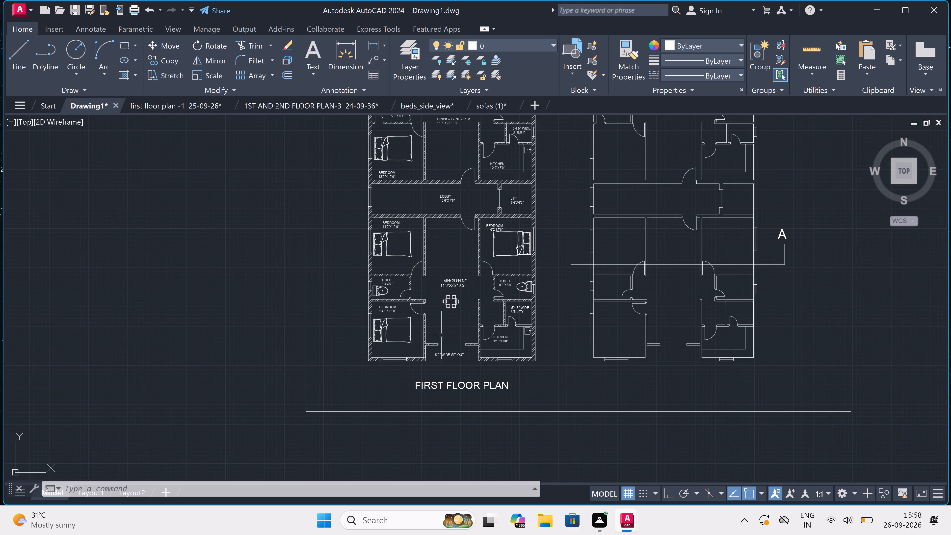
scroll(441, 334, "up", 3)
scroll(441, 334, "down", 3)
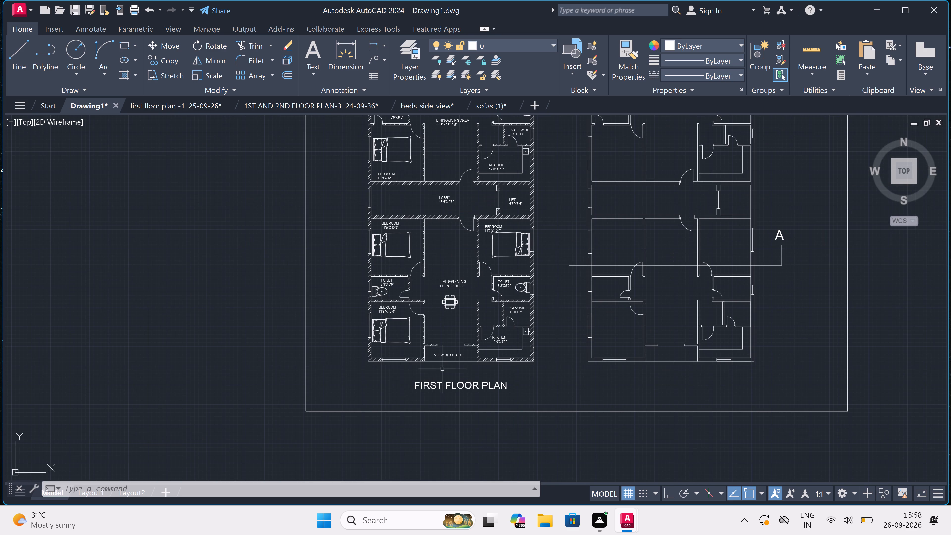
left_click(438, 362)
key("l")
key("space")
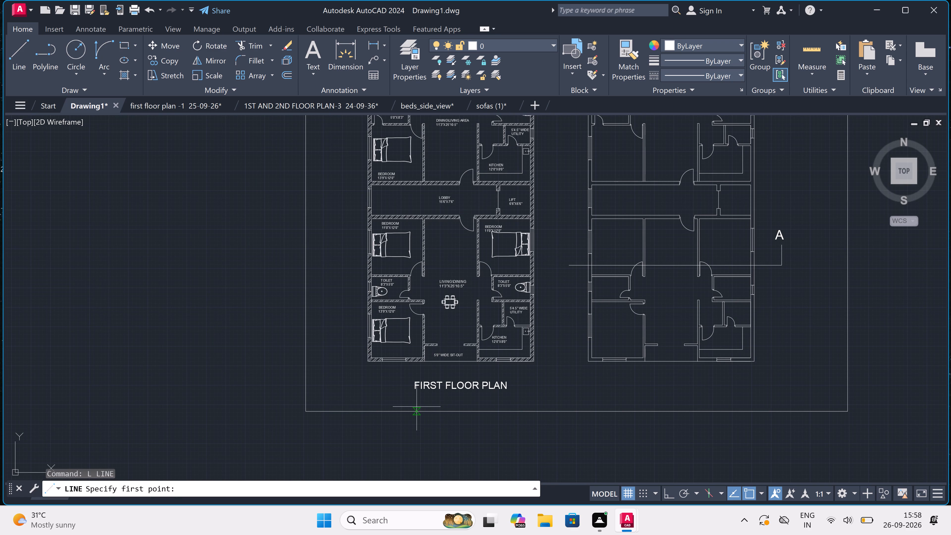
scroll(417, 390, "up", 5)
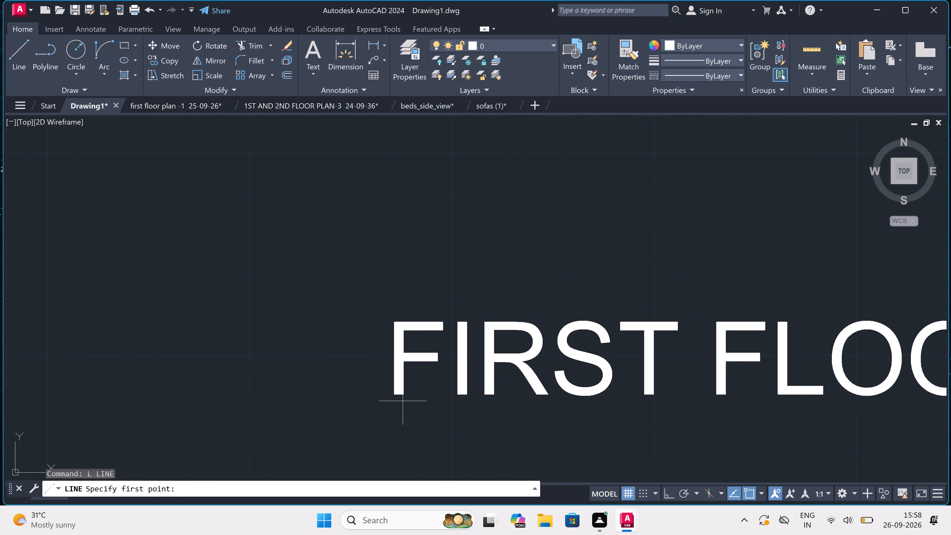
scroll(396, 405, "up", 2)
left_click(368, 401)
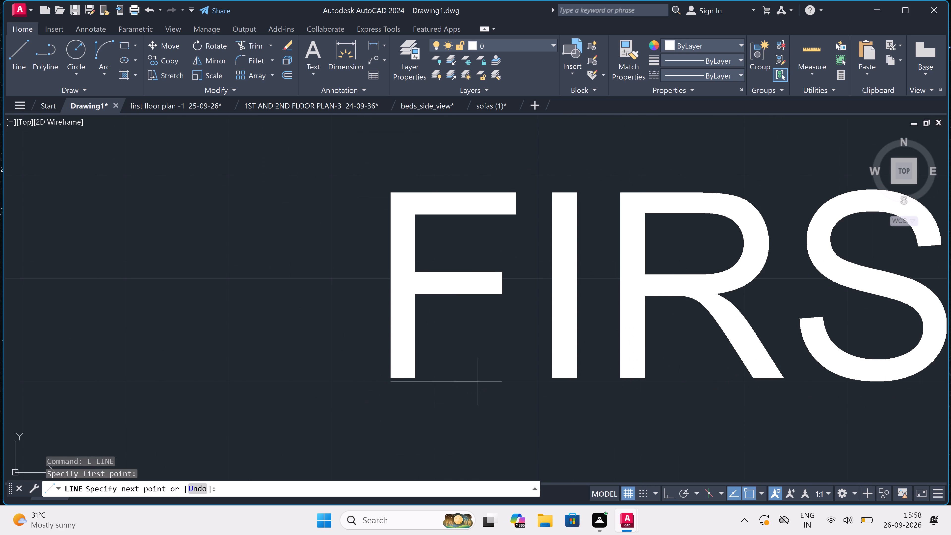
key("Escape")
Underline the FIRST FLOOR PLAN title with a straight horizontal line about 19'-10" long just below the text.
key("space")
scroll(383, 422, "up", 3)
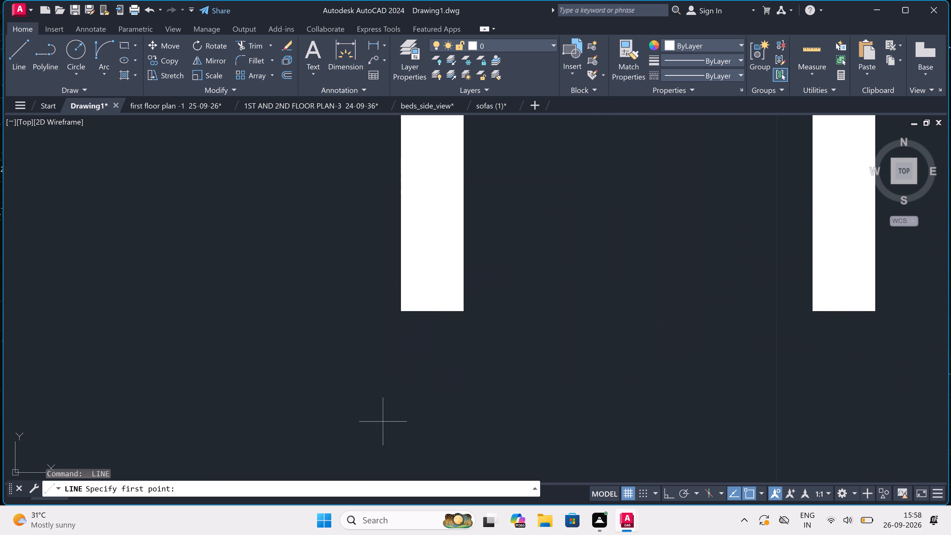
left_click_drag(363, 425, 376, 425)
scroll(626, 418, "down", 5)
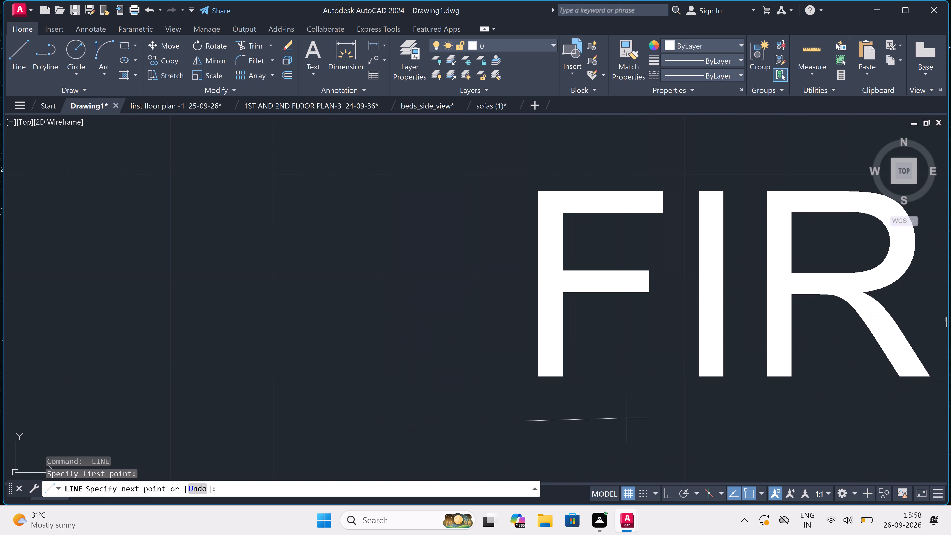
key("F8")
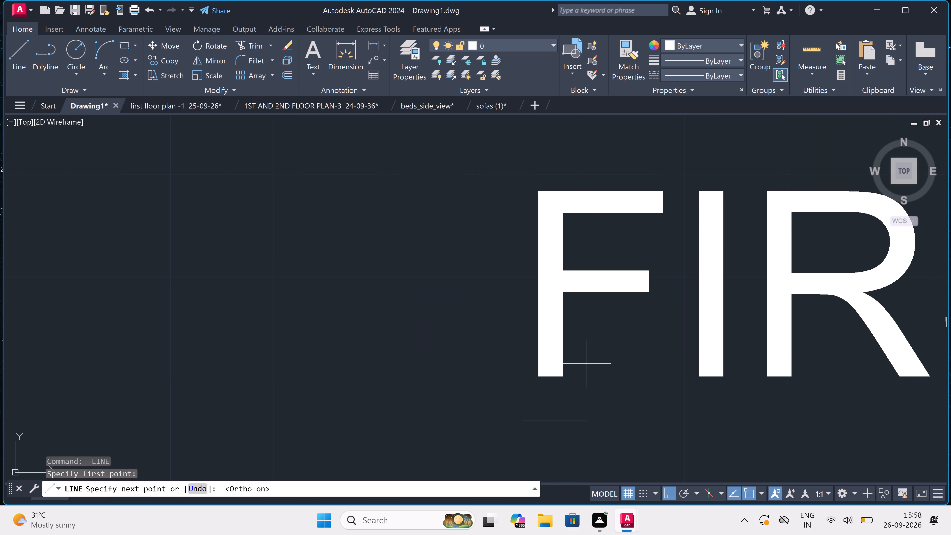
scroll(586, 364, "down", 6)
scroll(684, 374, "up", 3)
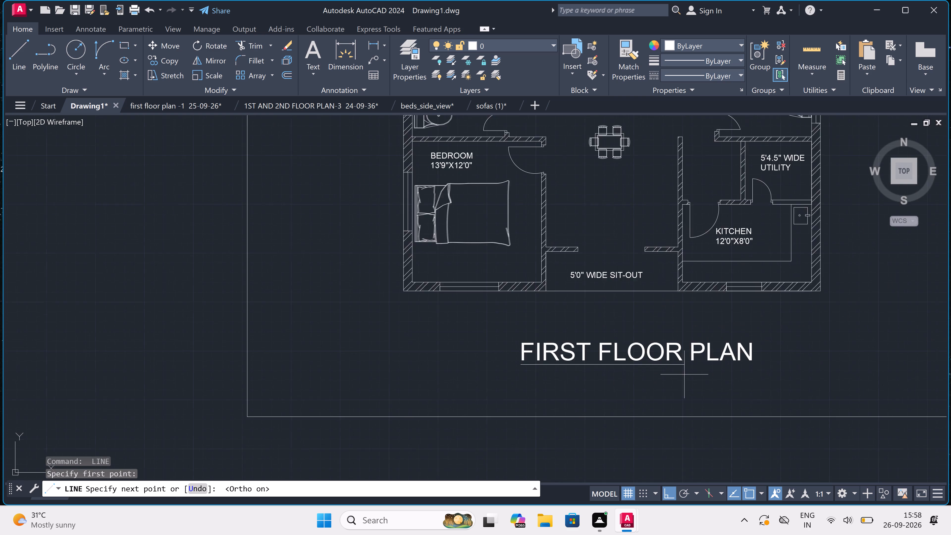
scroll(765, 362, "down", 4)
scroll(792, 362, "up", 4)
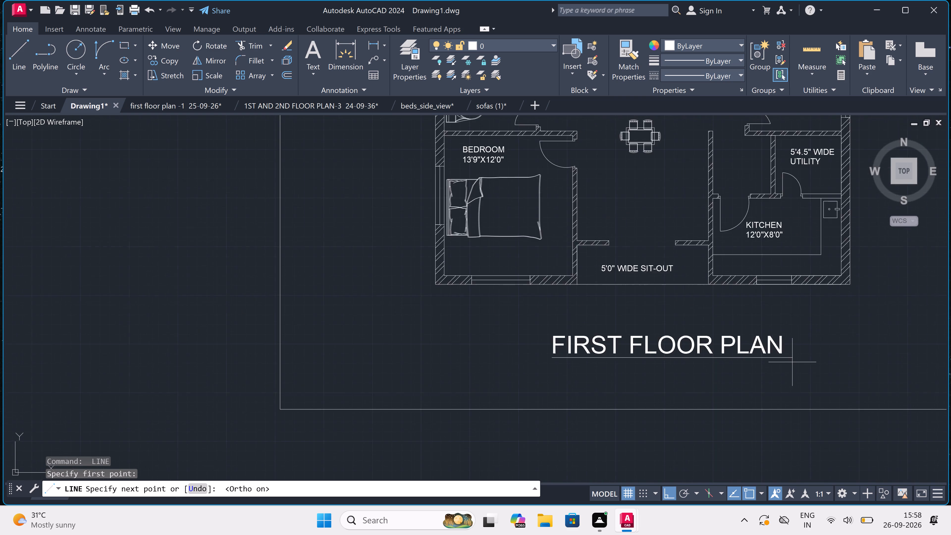
scroll(744, 348, "up", 3)
scroll(764, 338, "up", 3)
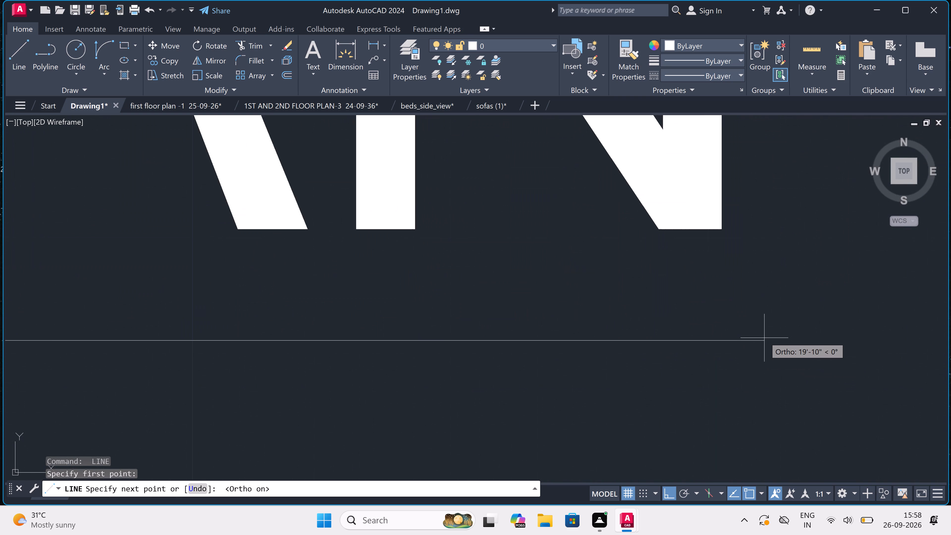
left_click_drag(760, 344, 756, 341)
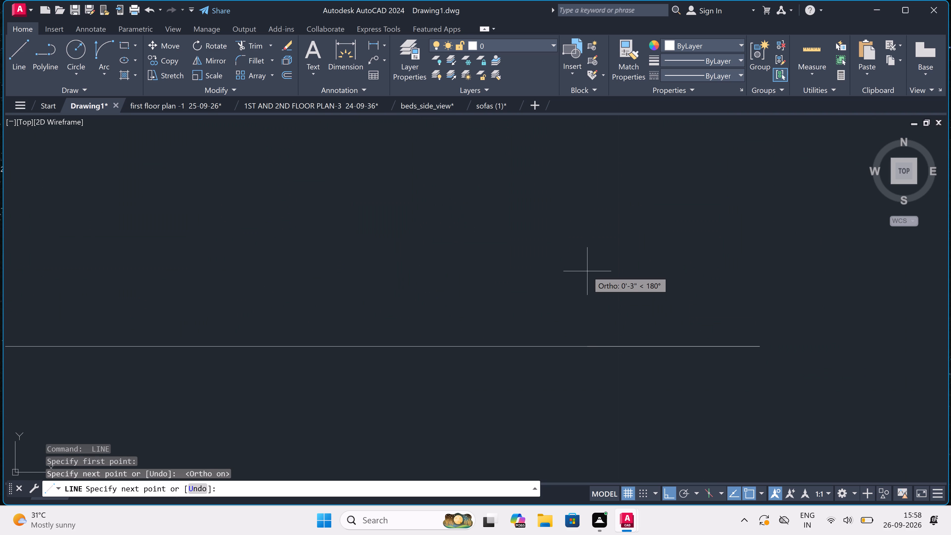
key("Escape")
Move the FIRST FLOOR PLAN title together with its underline horizontally to the left beneath the hatched plan.
scroll(552, 274, "down", 11)
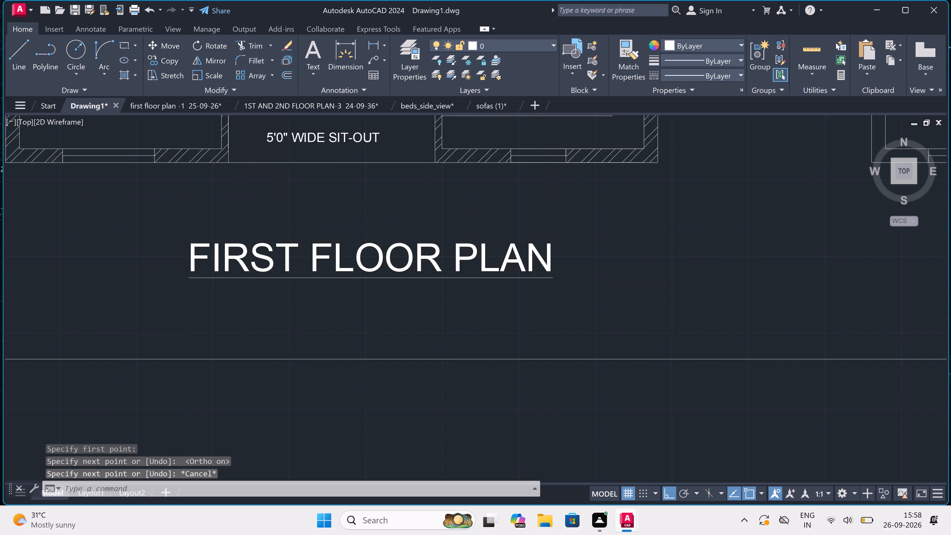
scroll(548, 276, "down", 5)
scroll(548, 276, "up", 3)
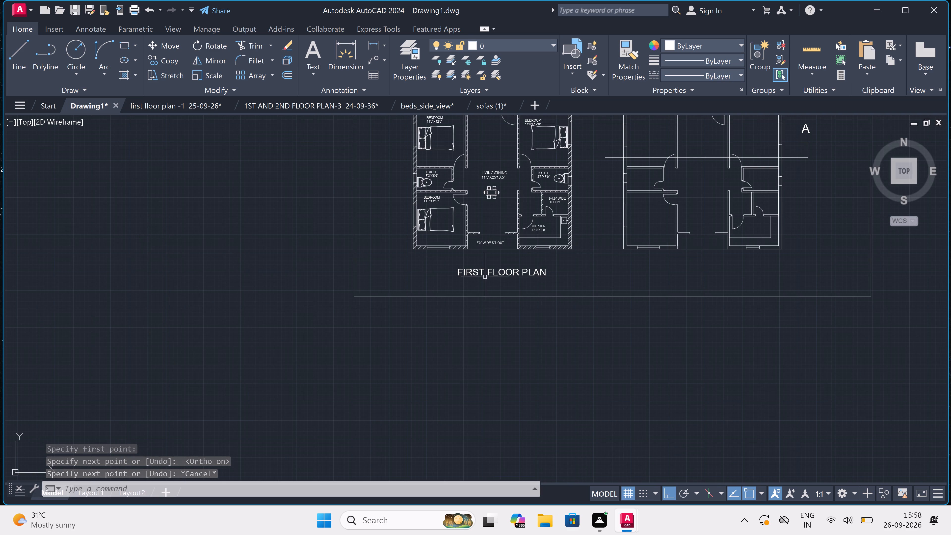
scroll(472, 277, "up", 2)
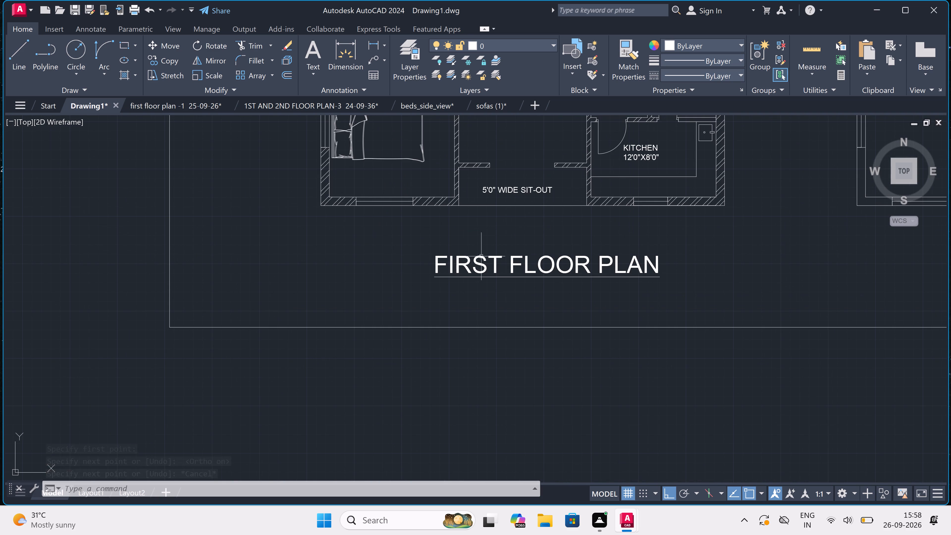
left_click(481, 256)
left_click(457, 271)
left_click(448, 281)
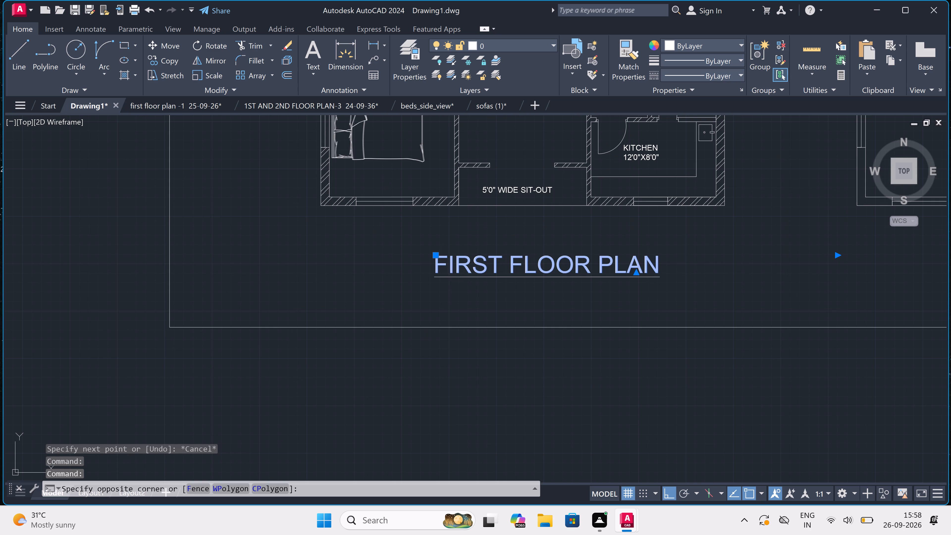
scroll(450, 274, "up", 3)
left_click(450, 274)
left_click_drag(454, 273, 453, 277)
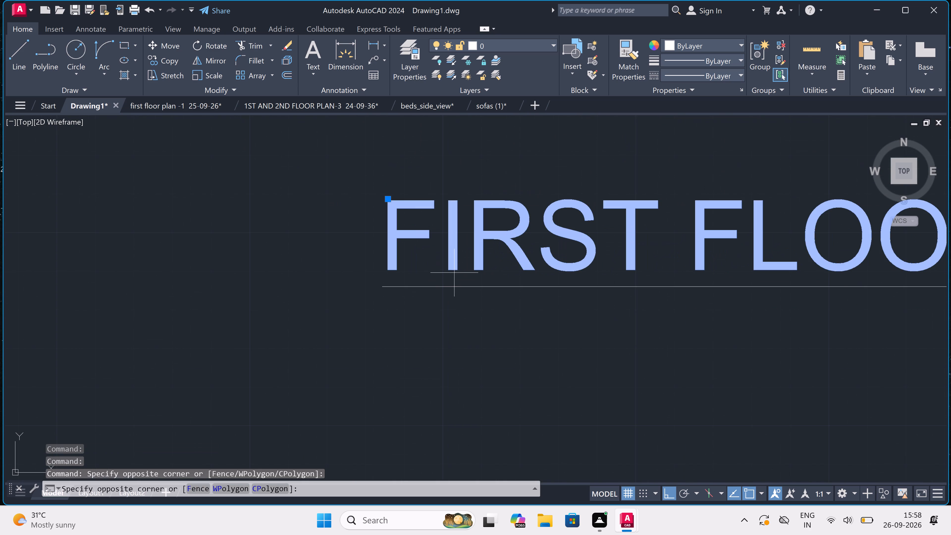
left_click(413, 300)
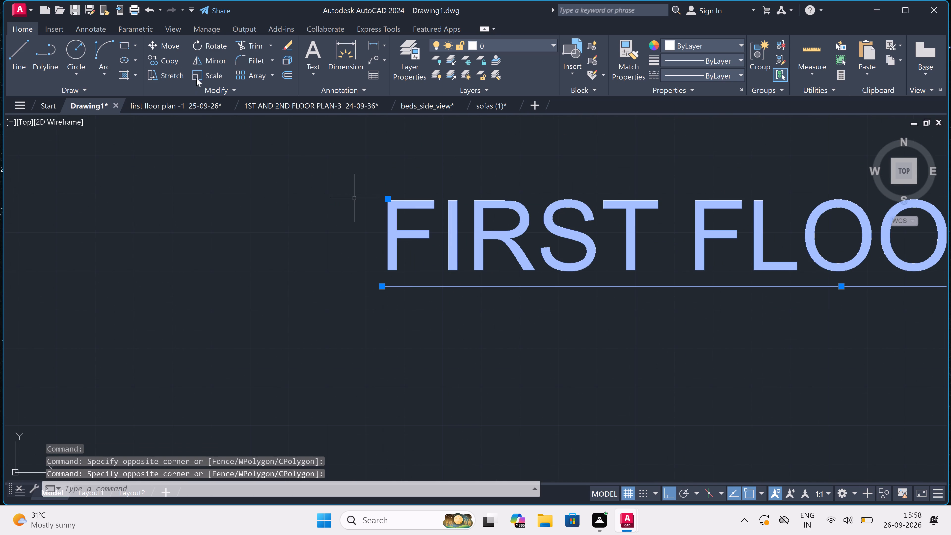
left_click(167, 42)
left_click(582, 223)
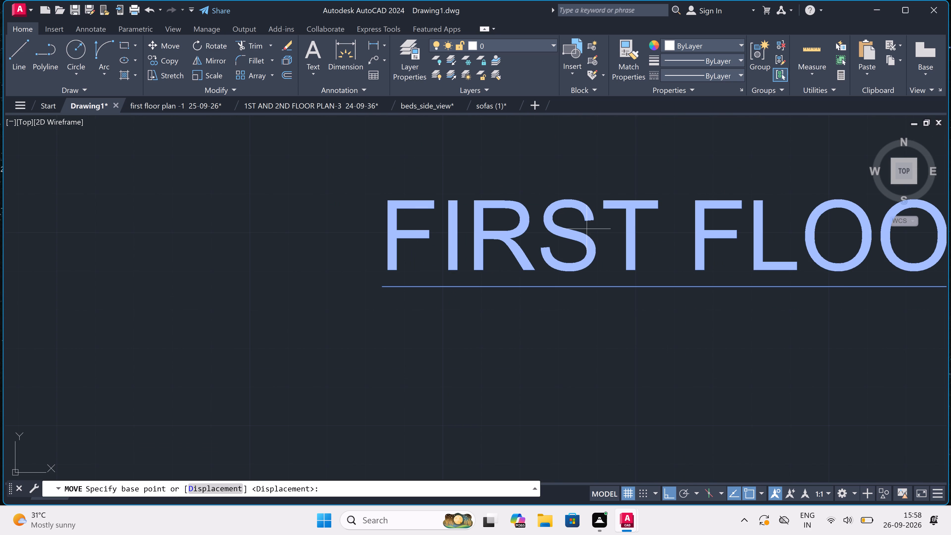
scroll(383, 220, "down", 4)
scroll(382, 220, "up", 3)
left_click(383, 218)
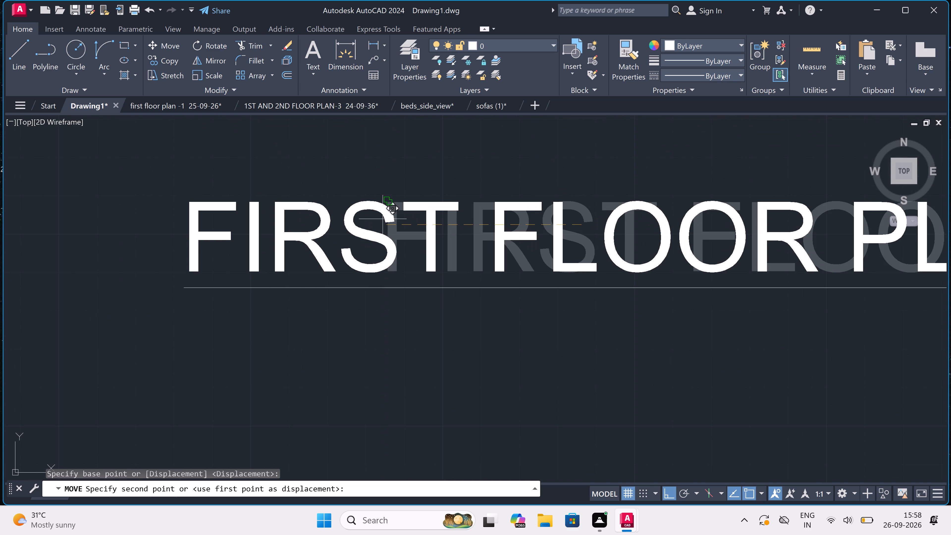
scroll(457, 252, "down", 6)
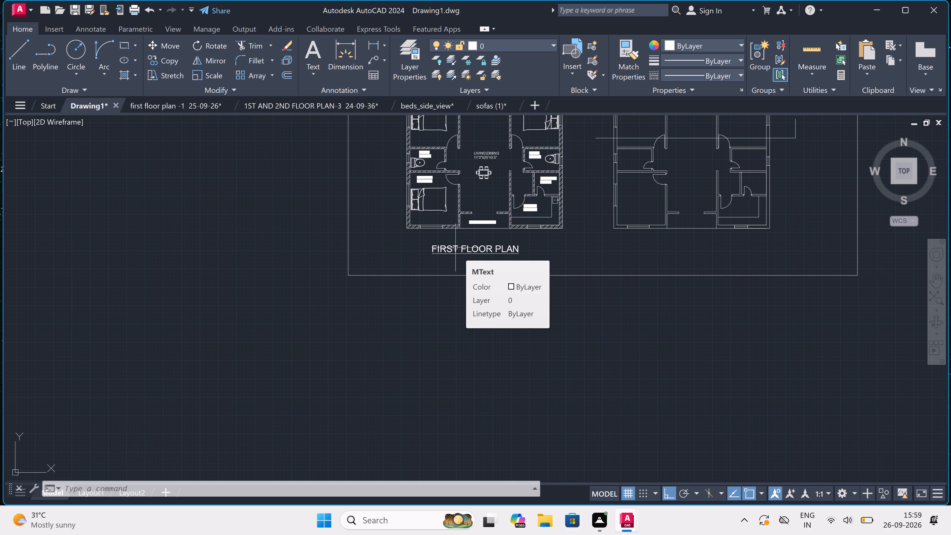
Examine the First Floor Plan's dining/living area and the hatched wall beside the 13'9"X12'0" bedroom door against the whole sheet.
scroll(480, 258, "down", 3)
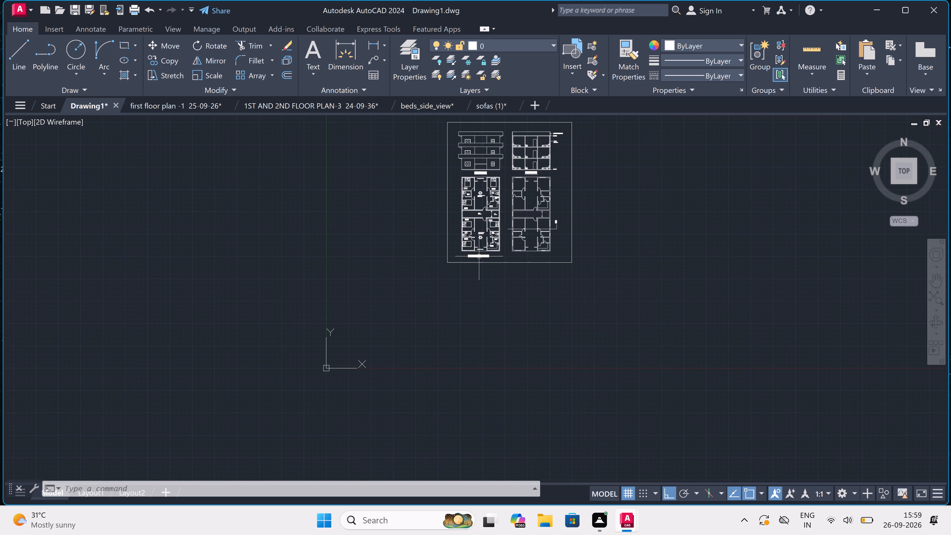
scroll(479, 256, "down", 4)
scroll(472, 227, "up", 3)
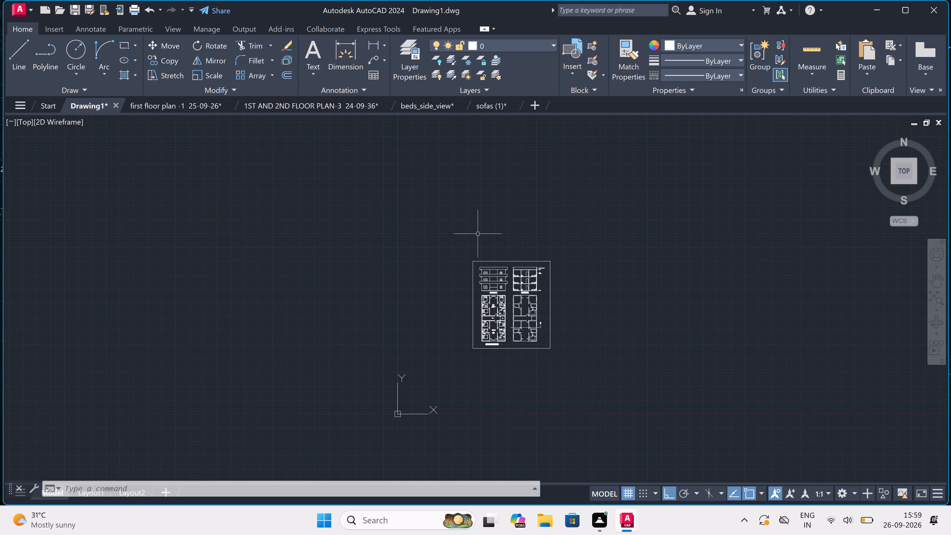
scroll(507, 318, "up", 4)
scroll(479, 255, "down", 3)
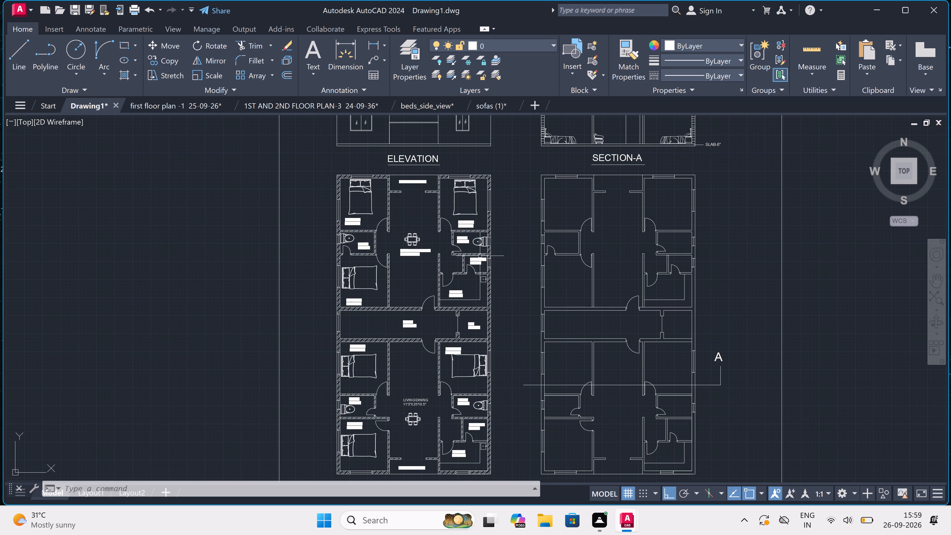
scroll(460, 253, "up", 3)
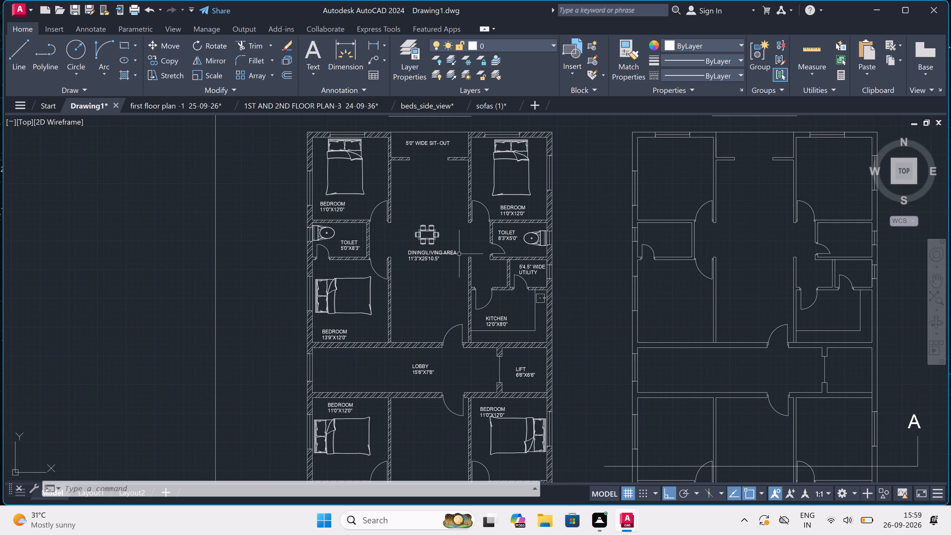
scroll(410, 251, "up", 3)
scroll(410, 251, "down", 2)
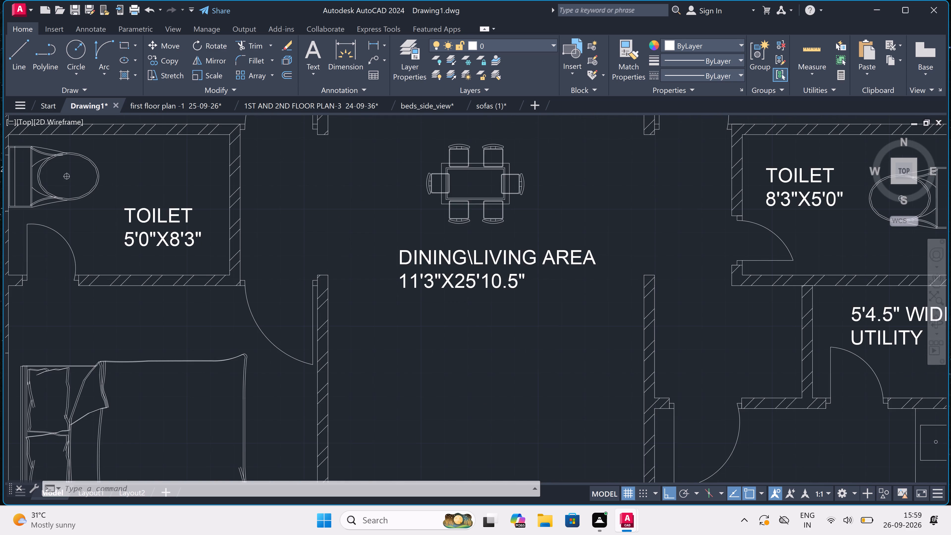
scroll(410, 251, "down", 3)
scroll(406, 252, "up", 5)
scroll(404, 254, "down", 3)
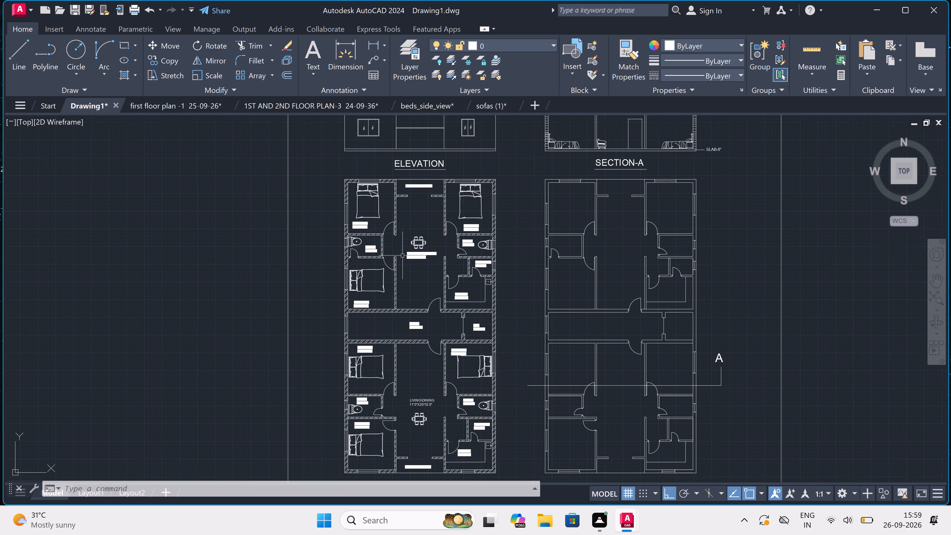
scroll(386, 261, "up", 4)
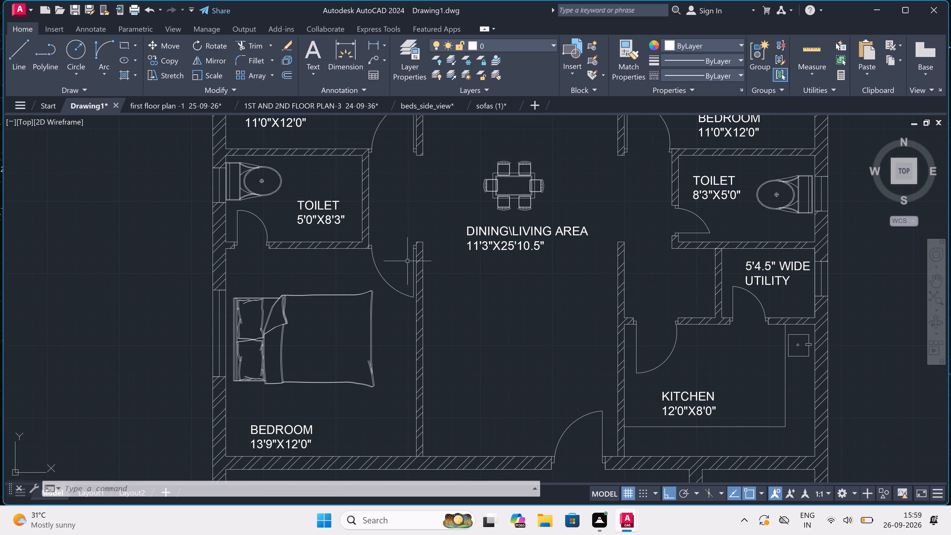
scroll(412, 258, "up", 3)
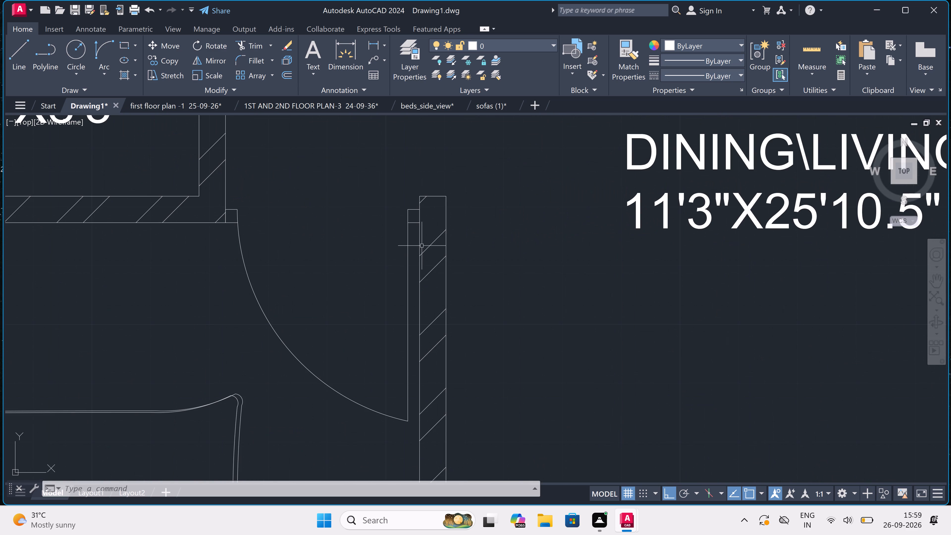
scroll(444, 193, "down", 6)
scroll(443, 199, "up", 5)
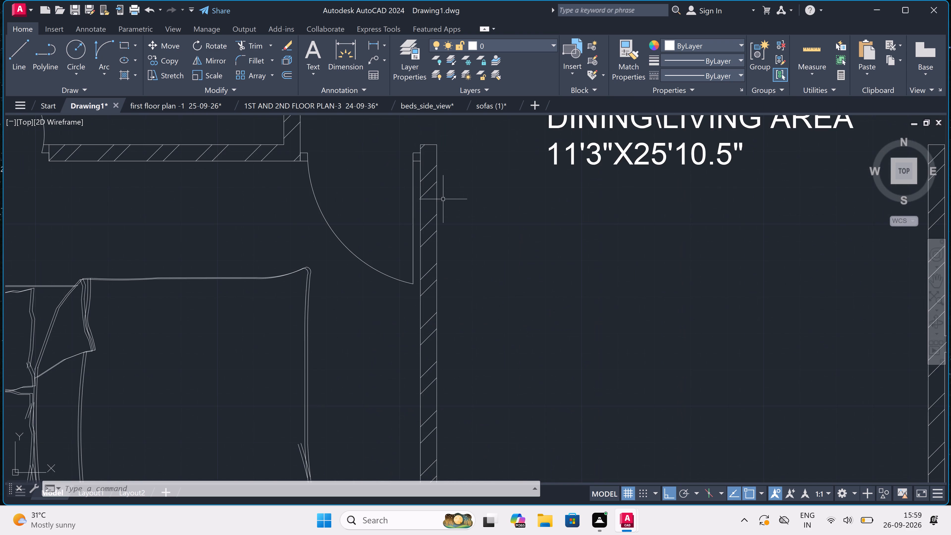
scroll(443, 199, "down", 5)
scroll(443, 199, "up", 4)
scroll(443, 199, "down", 3)
scroll(443, 200, "up", 3)
scroll(443, 200, "down", 4)
scroll(443, 200, "up", 3)
scroll(443, 200, "down", 3)
scroll(443, 200, "up", 3)
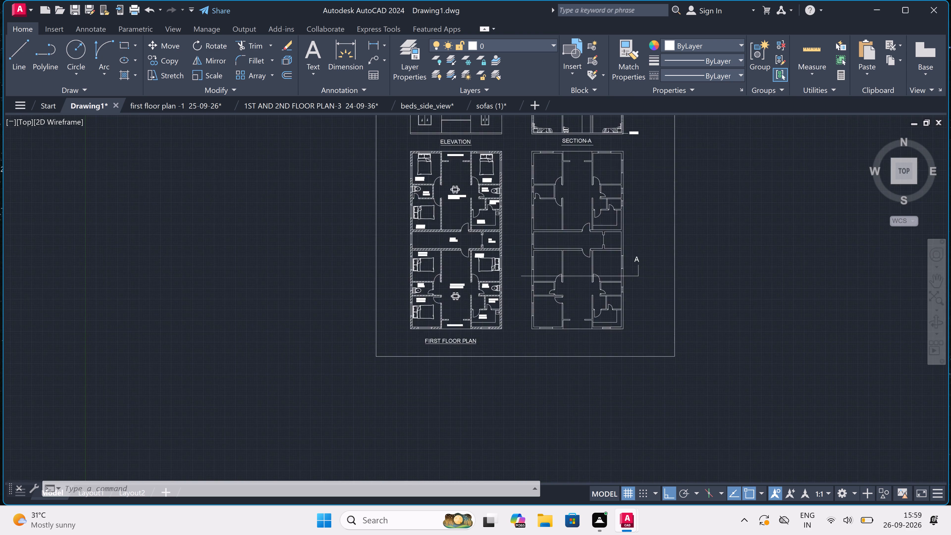
Examine the Elevation, Section-A and their titles, and the upper flat of the First Floor Plan with its room labels.
scroll(443, 200, "down", 2)
scroll(443, 200, "up", 2)
scroll(443, 200, "down", 4)
scroll(442, 182, "up", 4)
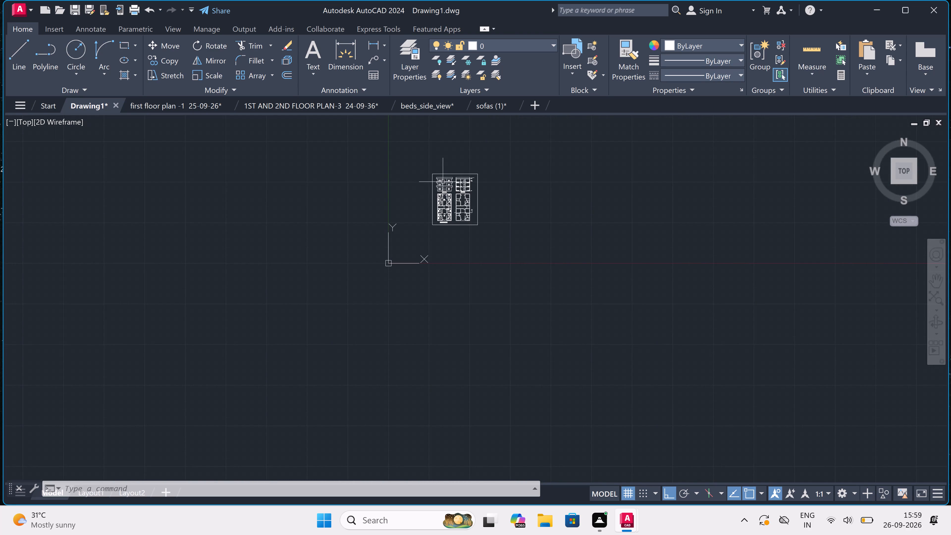
scroll(442, 182, "up", 4)
scroll(442, 182, "down", 3)
scroll(442, 182, "up", 1)
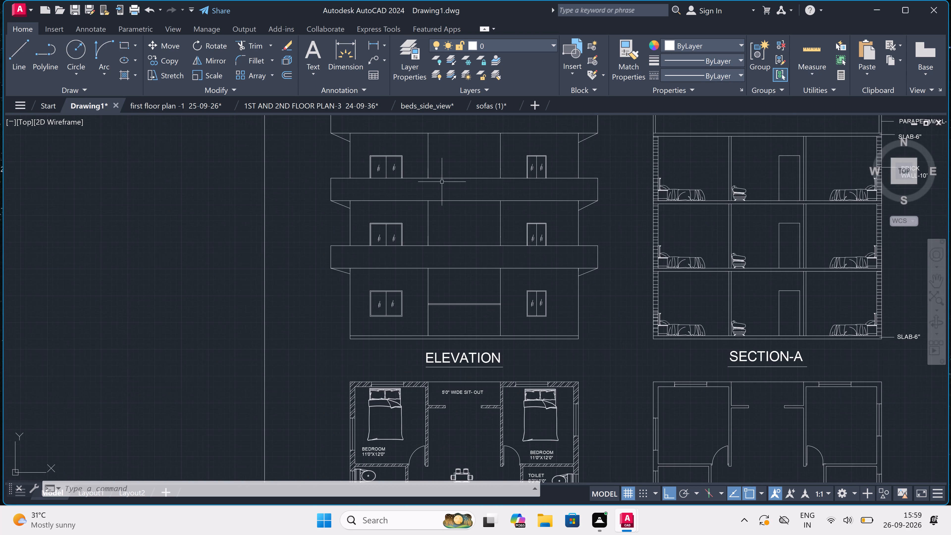
scroll(442, 182, "down", 3)
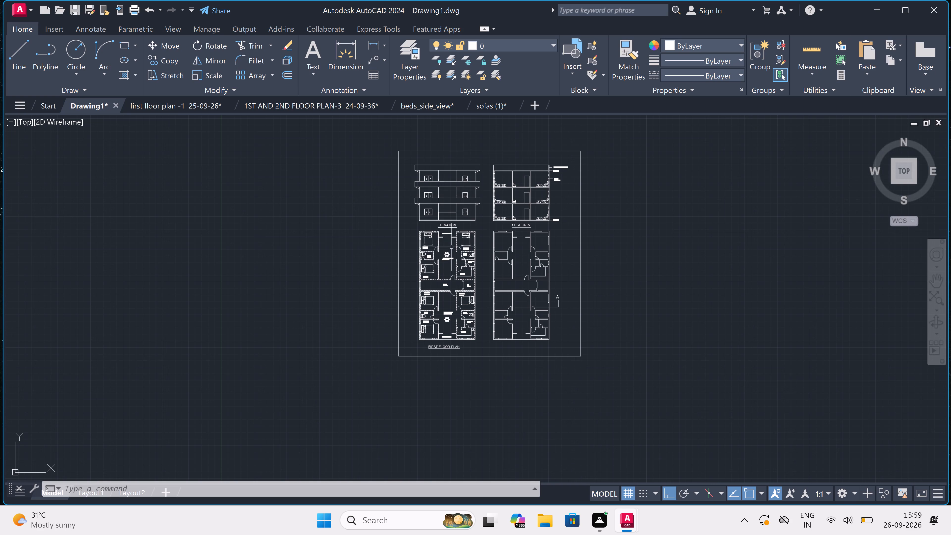
scroll(435, 276, "up", 5)
scroll(433, 274, "down", 3)
scroll(433, 273, "up", 1)
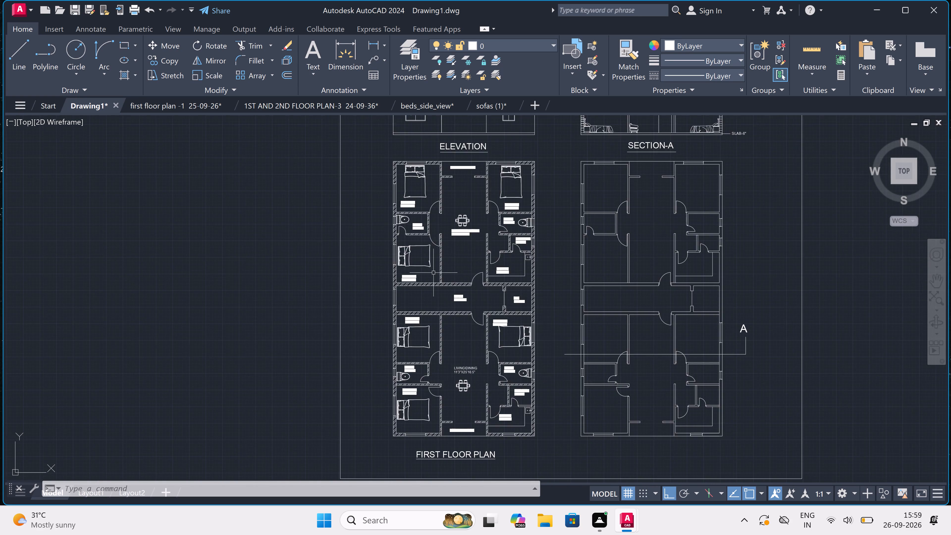
scroll(433, 273, "up", 1)
scroll(433, 272, "down", 4)
scroll(432, 250, "up", 4)
scroll(432, 250, "down", 2)
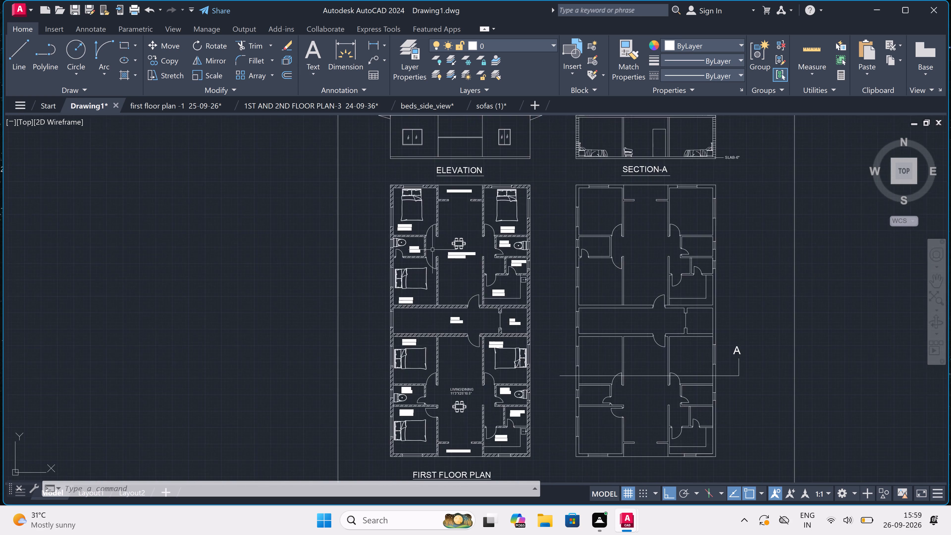
scroll(432, 250, "up", 2)
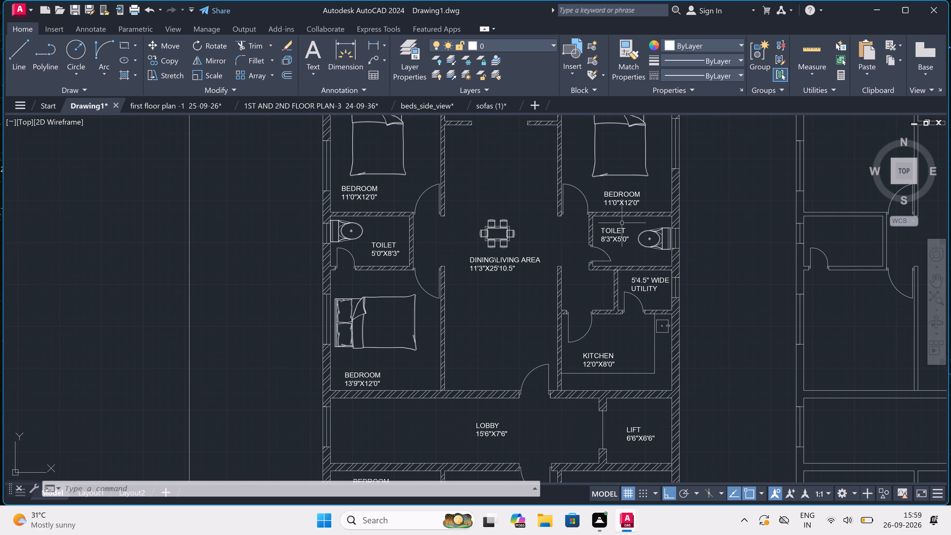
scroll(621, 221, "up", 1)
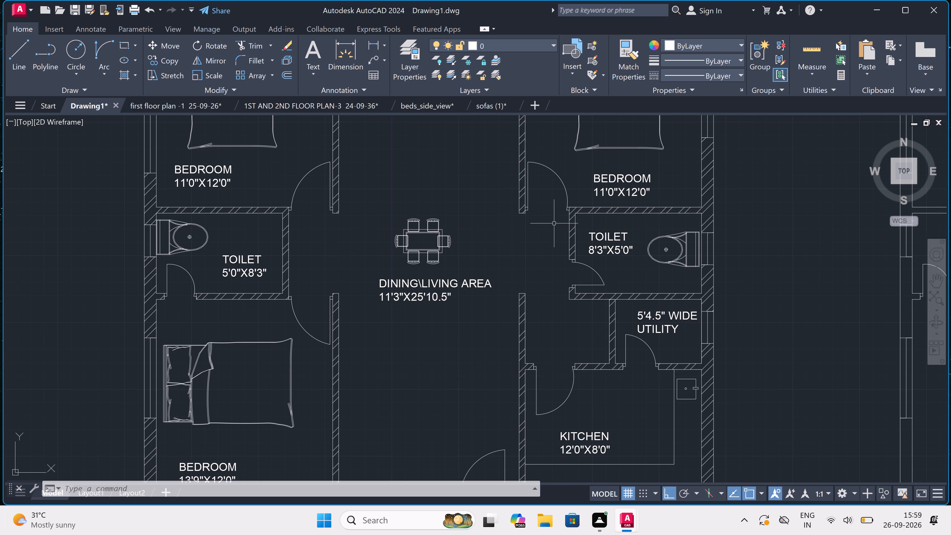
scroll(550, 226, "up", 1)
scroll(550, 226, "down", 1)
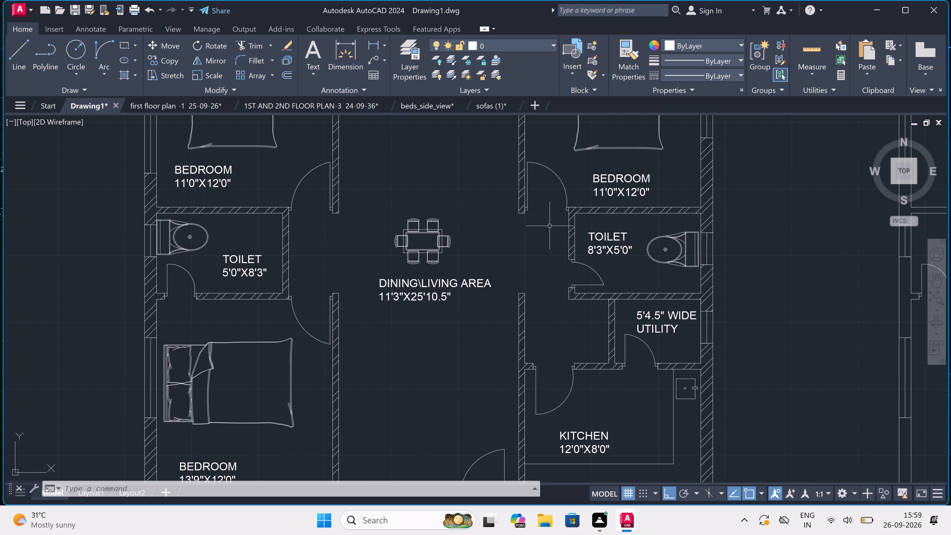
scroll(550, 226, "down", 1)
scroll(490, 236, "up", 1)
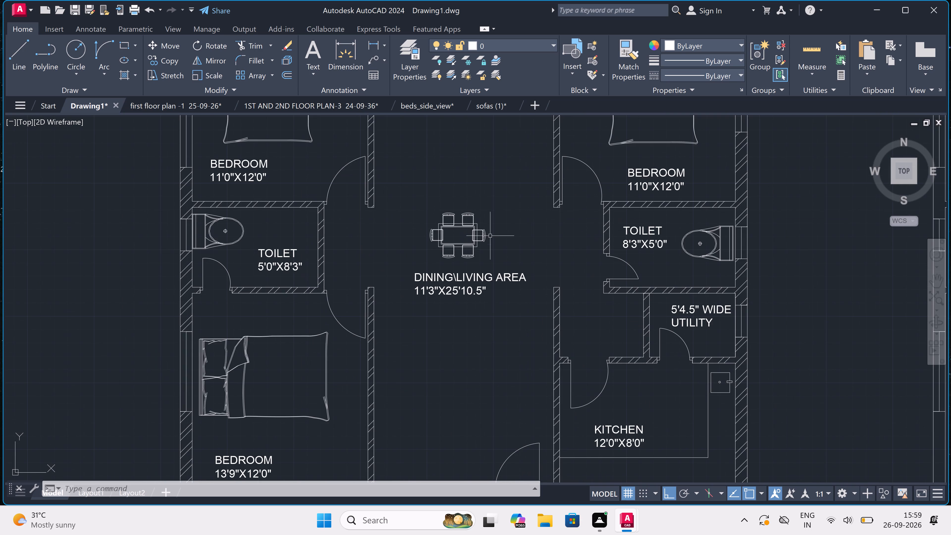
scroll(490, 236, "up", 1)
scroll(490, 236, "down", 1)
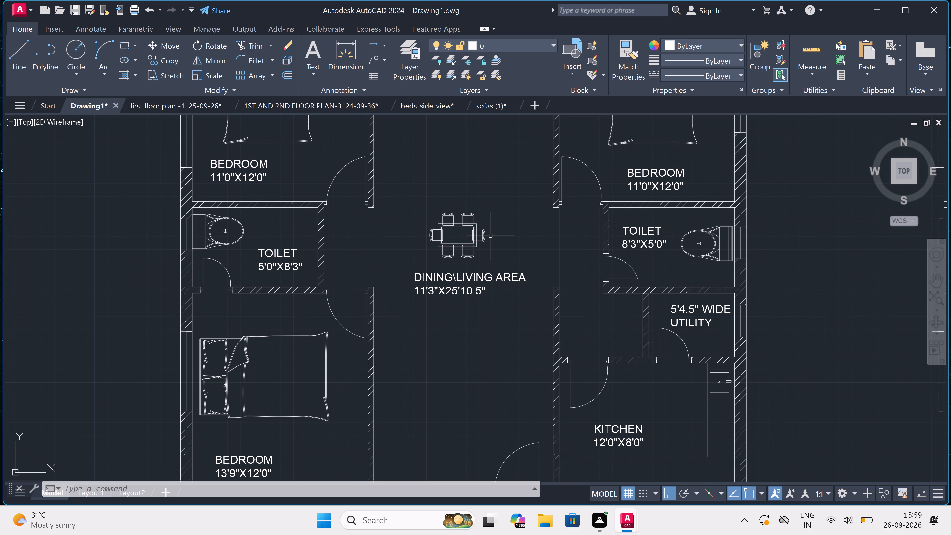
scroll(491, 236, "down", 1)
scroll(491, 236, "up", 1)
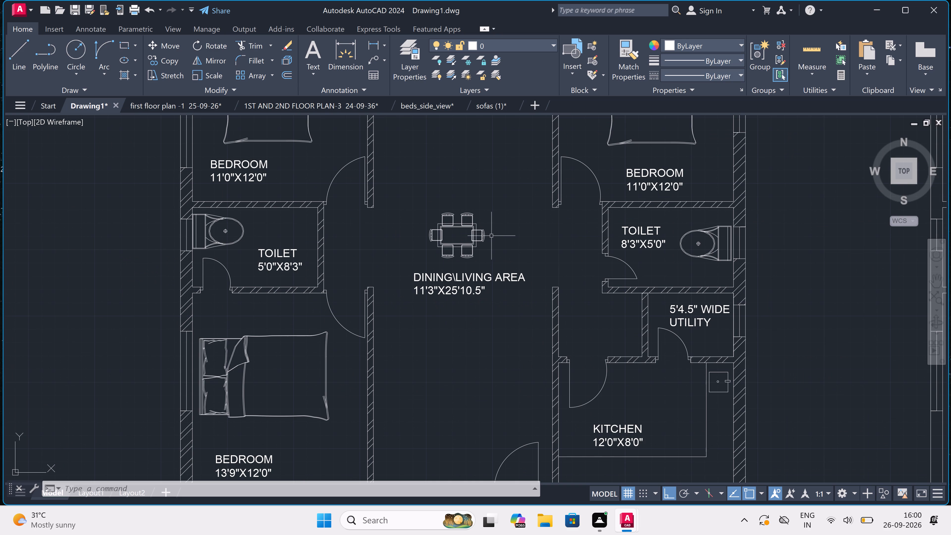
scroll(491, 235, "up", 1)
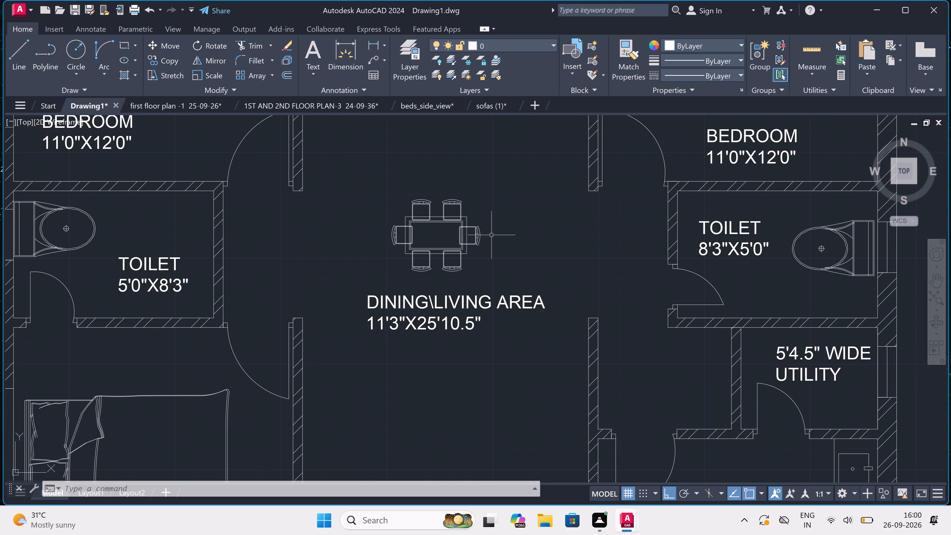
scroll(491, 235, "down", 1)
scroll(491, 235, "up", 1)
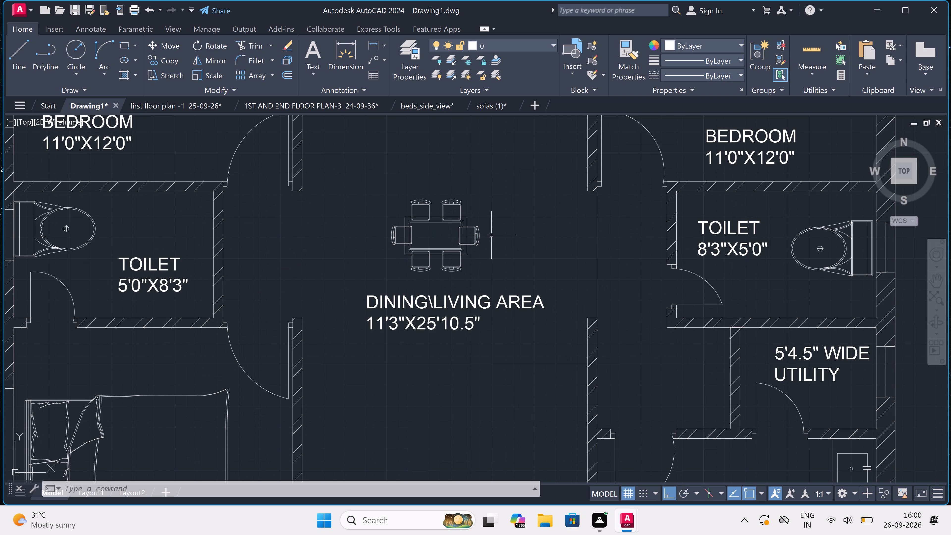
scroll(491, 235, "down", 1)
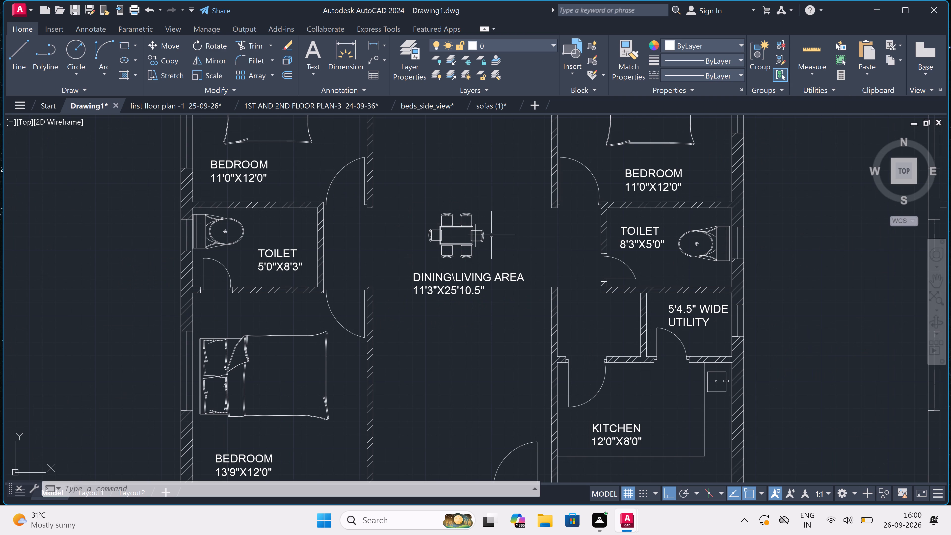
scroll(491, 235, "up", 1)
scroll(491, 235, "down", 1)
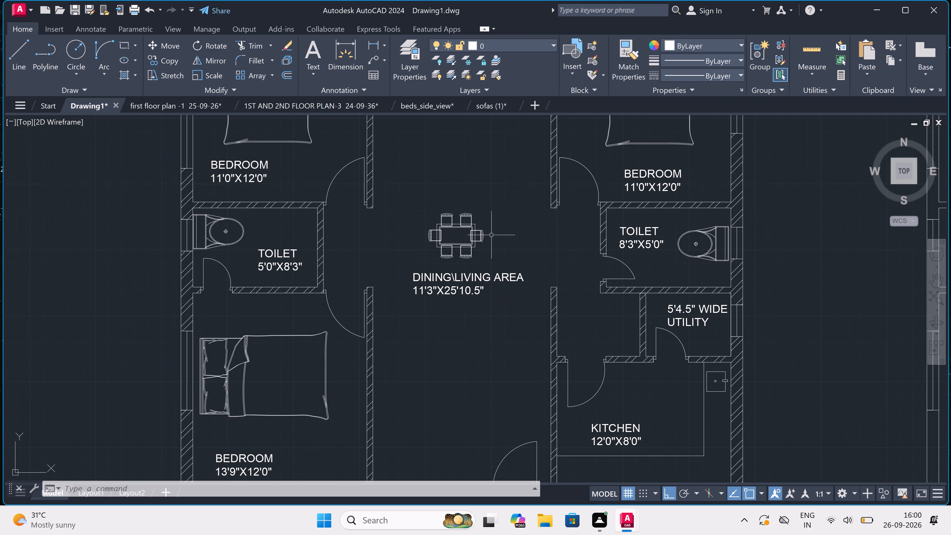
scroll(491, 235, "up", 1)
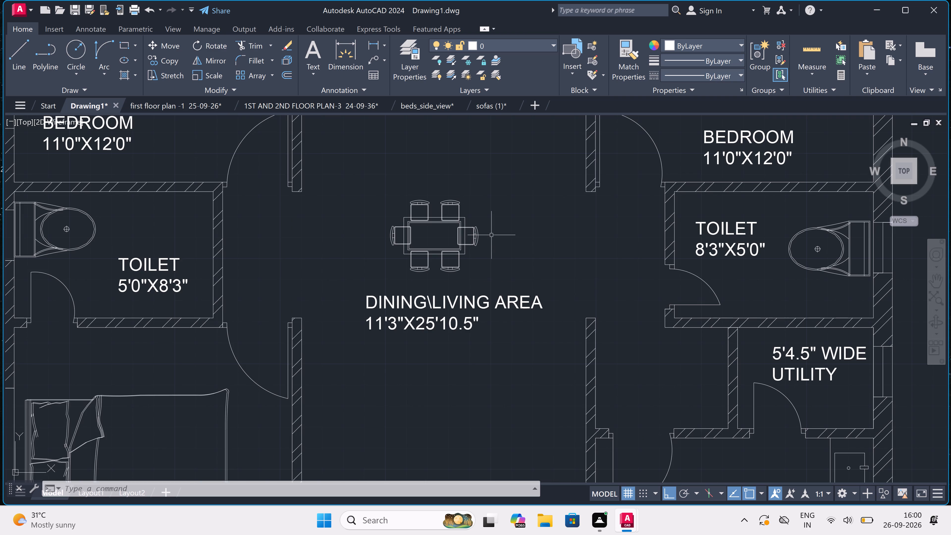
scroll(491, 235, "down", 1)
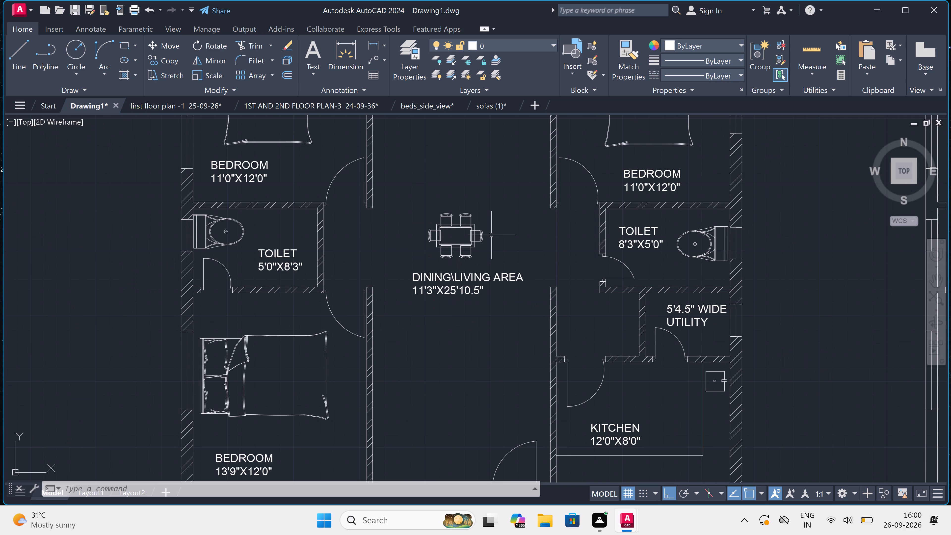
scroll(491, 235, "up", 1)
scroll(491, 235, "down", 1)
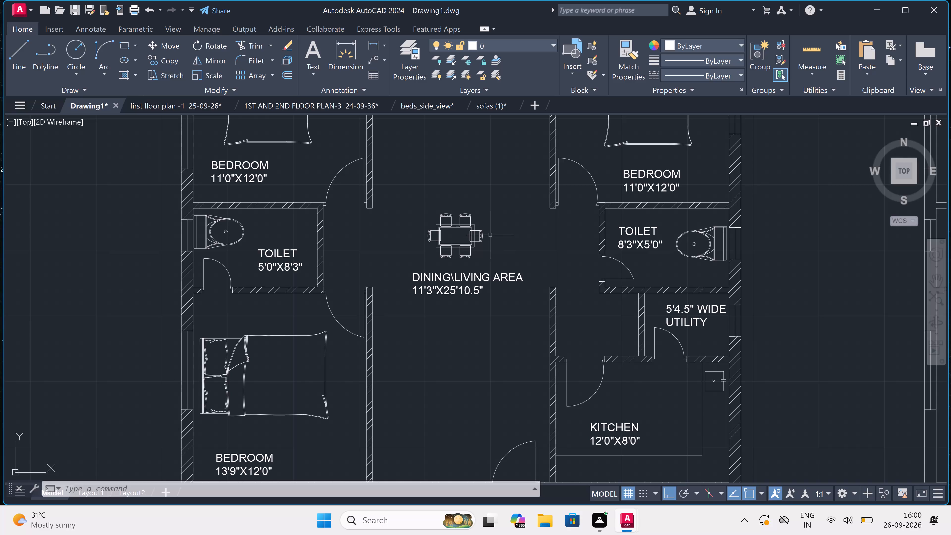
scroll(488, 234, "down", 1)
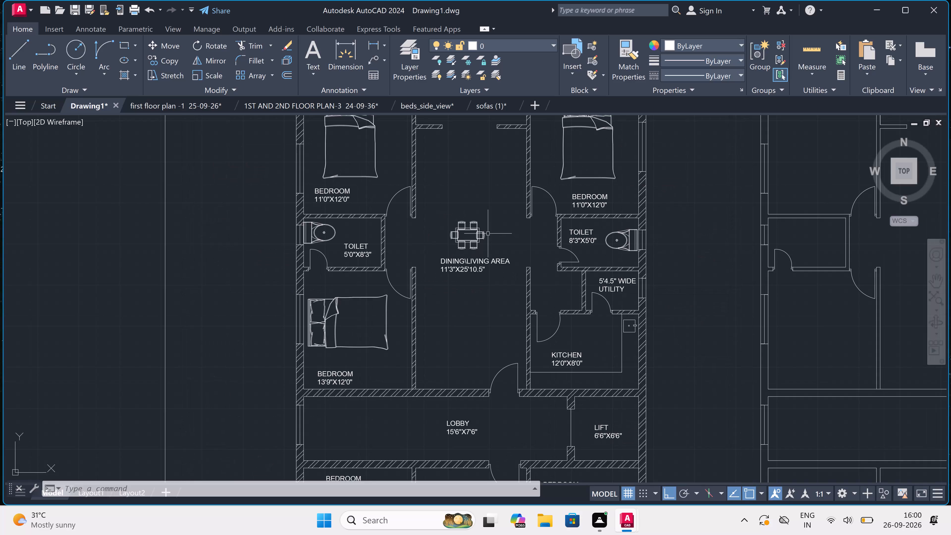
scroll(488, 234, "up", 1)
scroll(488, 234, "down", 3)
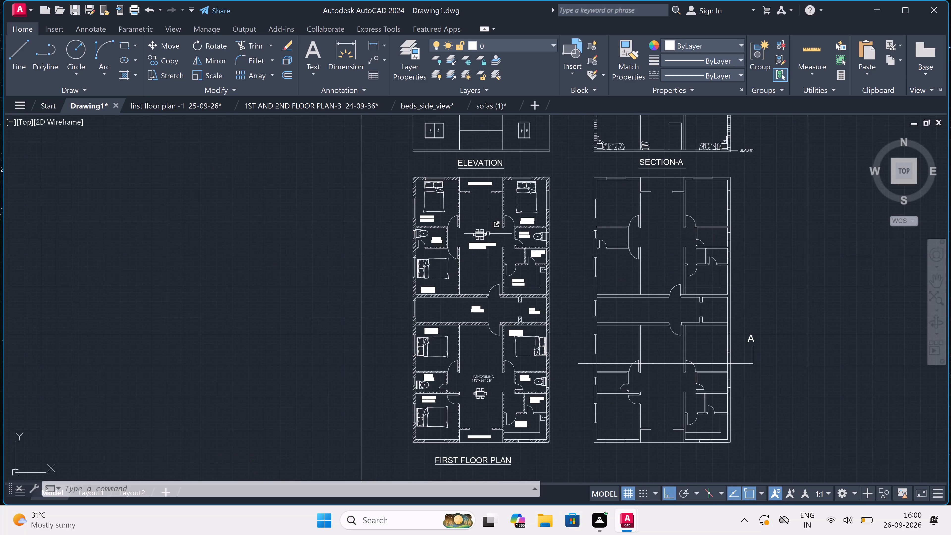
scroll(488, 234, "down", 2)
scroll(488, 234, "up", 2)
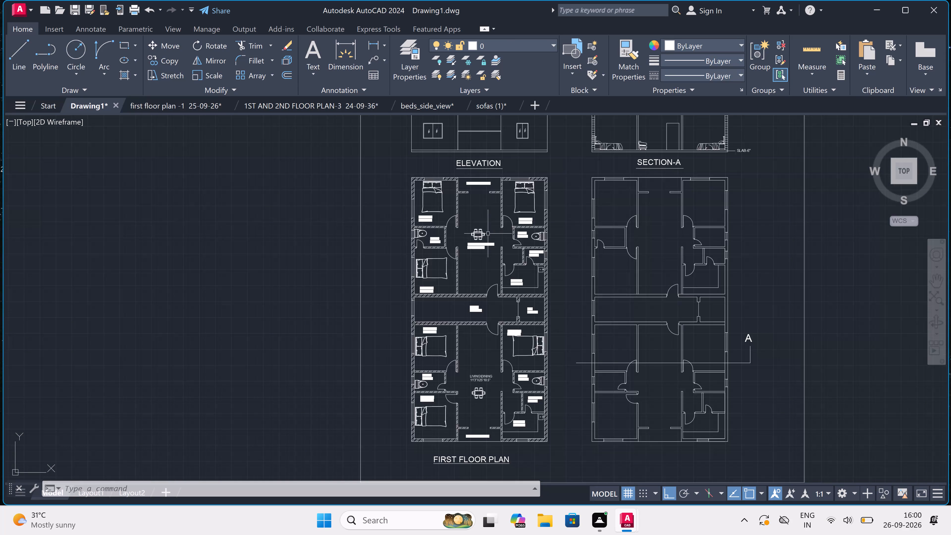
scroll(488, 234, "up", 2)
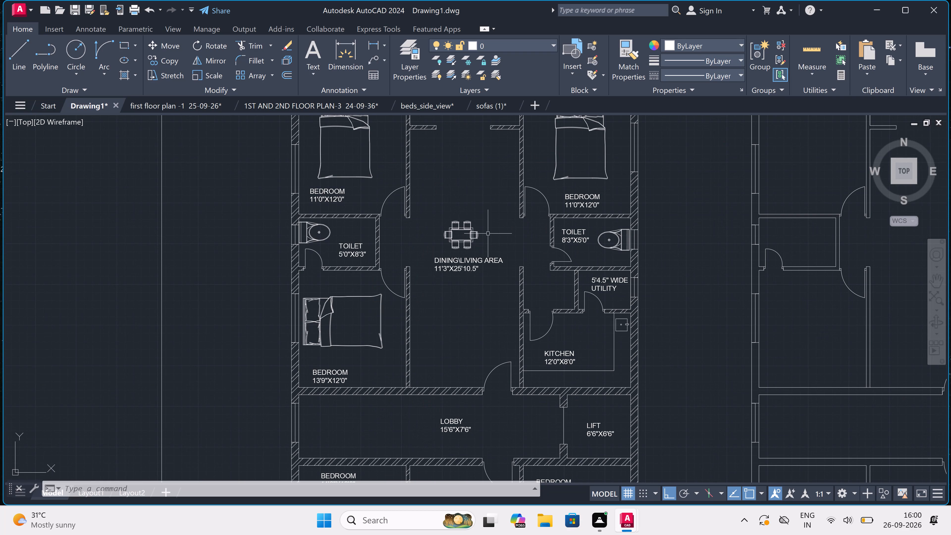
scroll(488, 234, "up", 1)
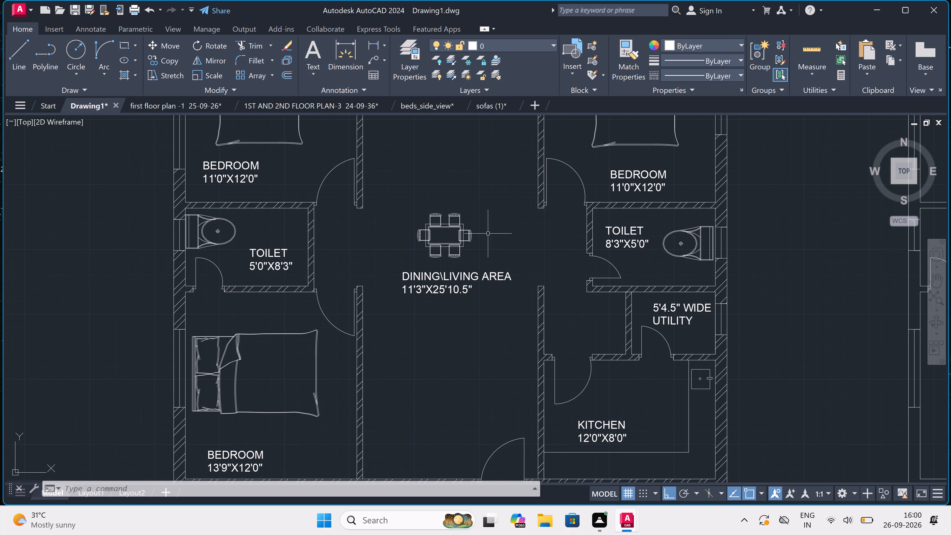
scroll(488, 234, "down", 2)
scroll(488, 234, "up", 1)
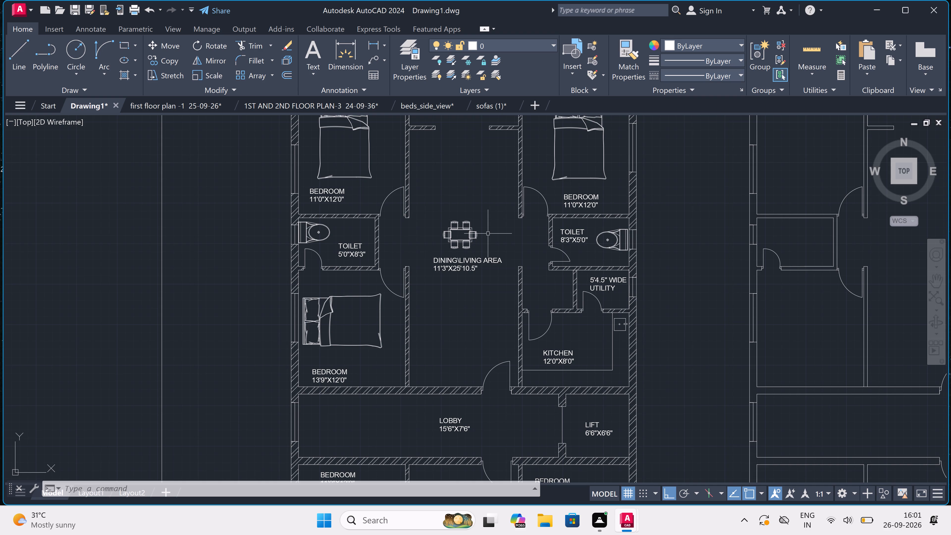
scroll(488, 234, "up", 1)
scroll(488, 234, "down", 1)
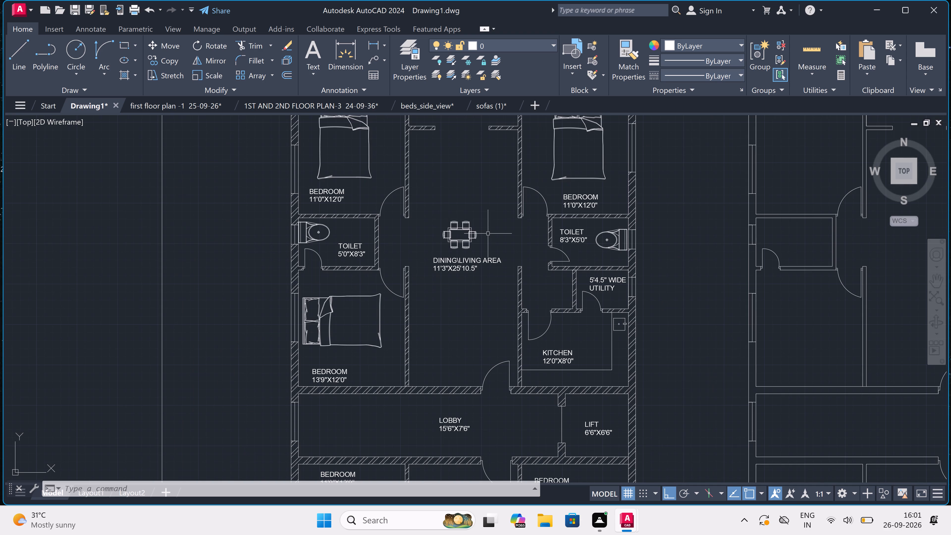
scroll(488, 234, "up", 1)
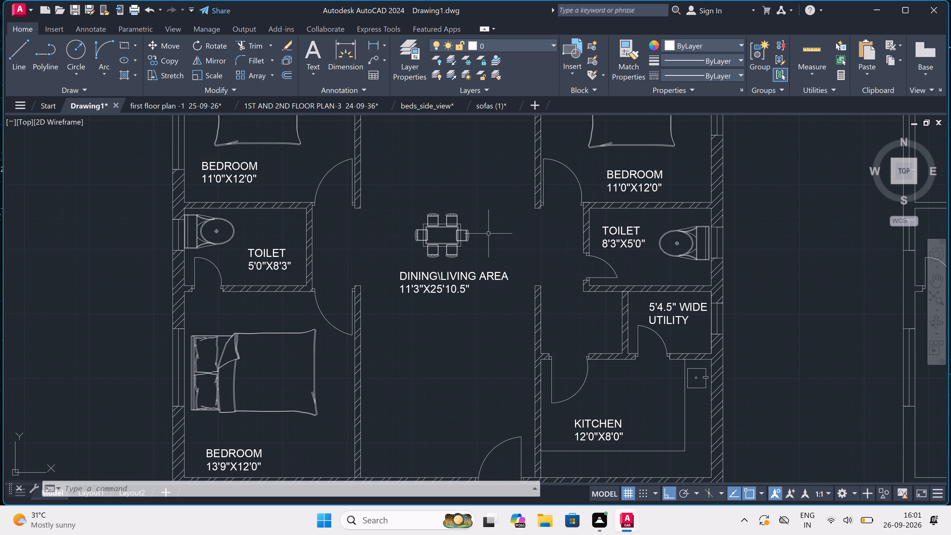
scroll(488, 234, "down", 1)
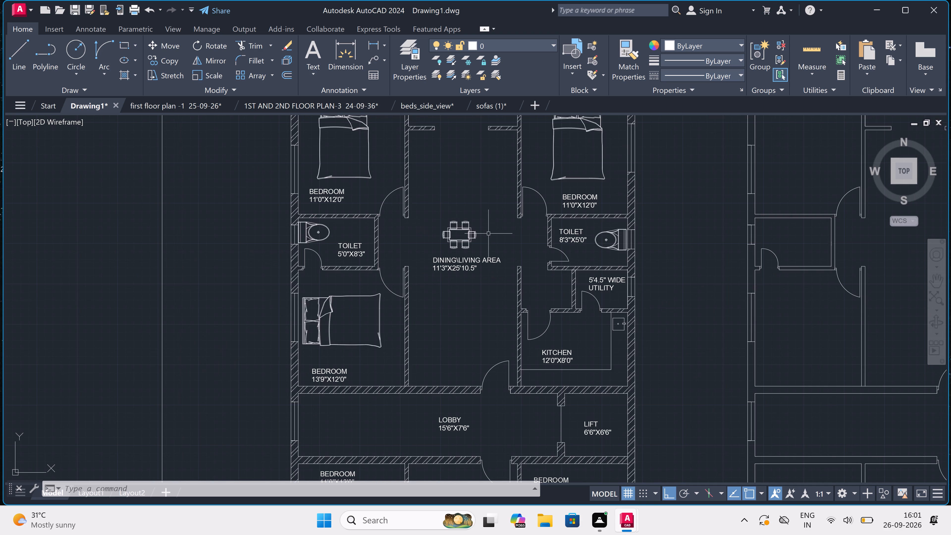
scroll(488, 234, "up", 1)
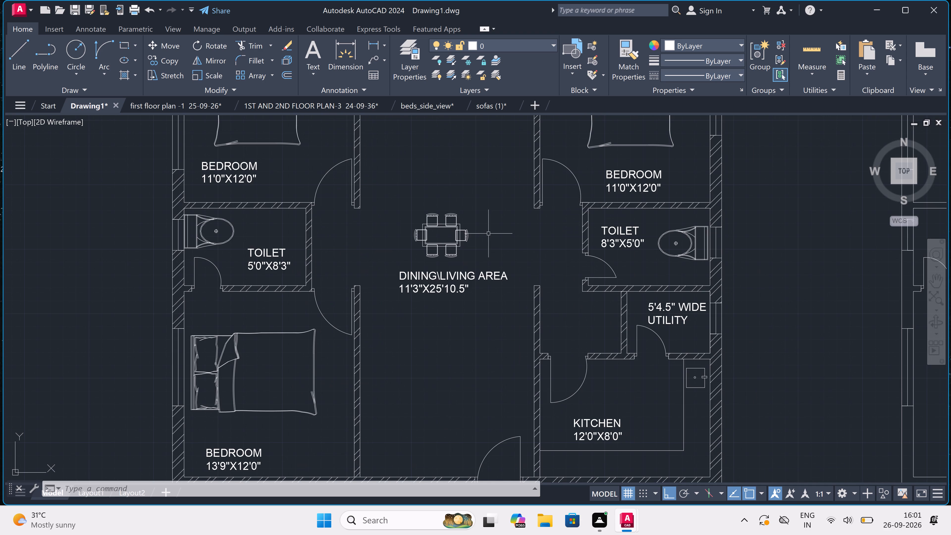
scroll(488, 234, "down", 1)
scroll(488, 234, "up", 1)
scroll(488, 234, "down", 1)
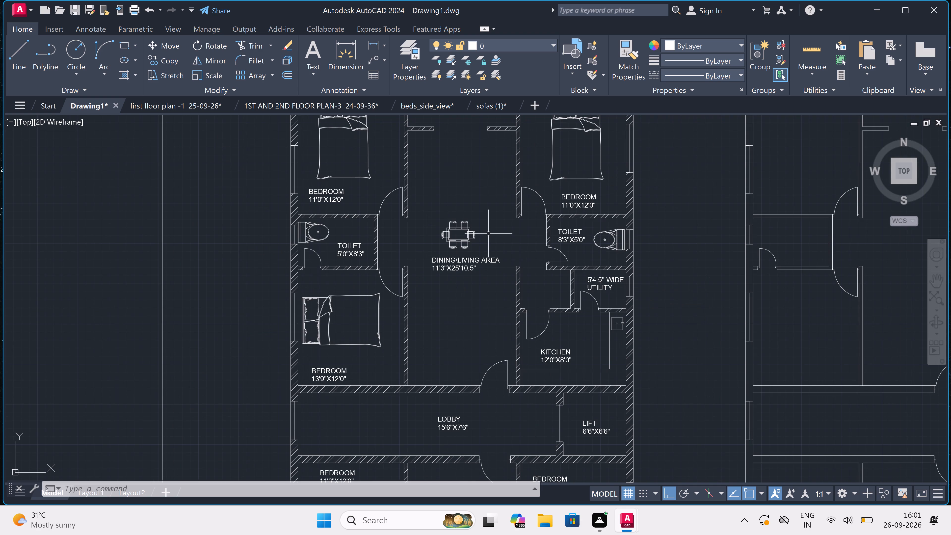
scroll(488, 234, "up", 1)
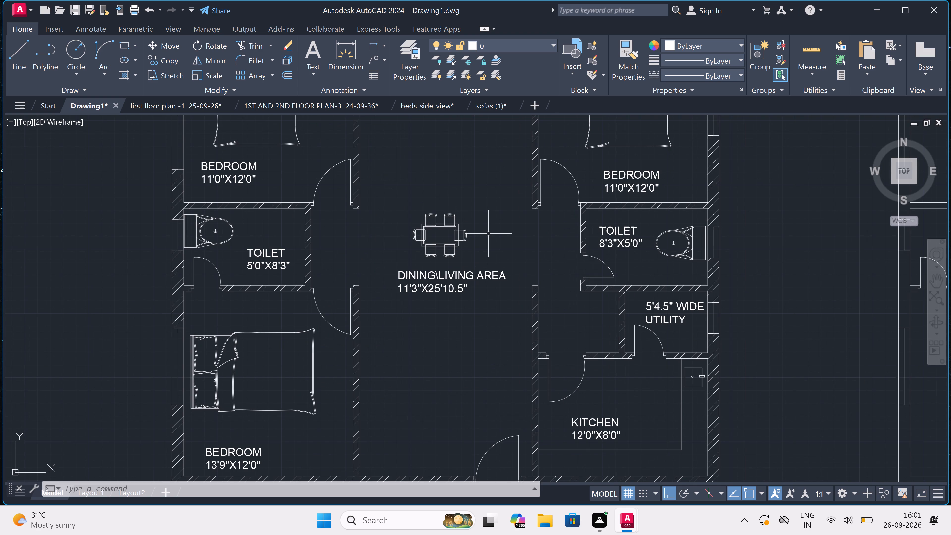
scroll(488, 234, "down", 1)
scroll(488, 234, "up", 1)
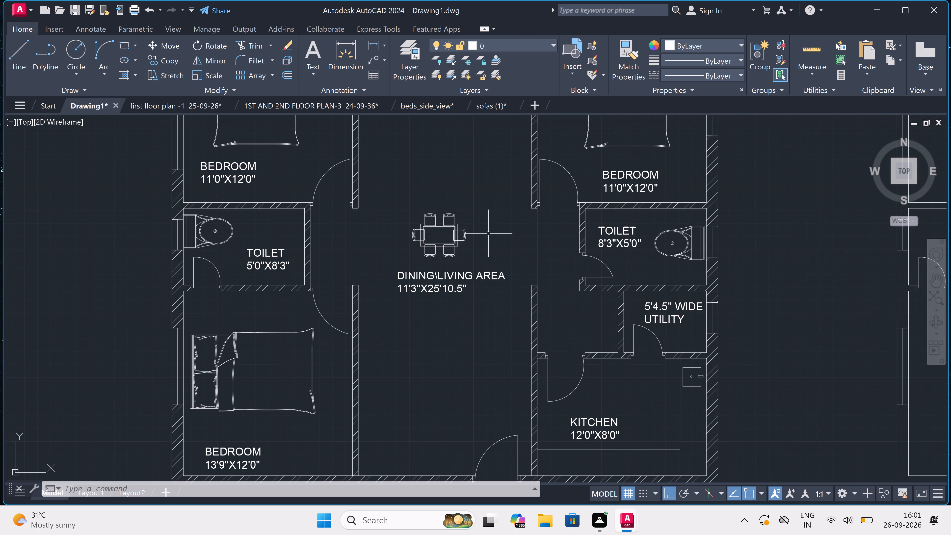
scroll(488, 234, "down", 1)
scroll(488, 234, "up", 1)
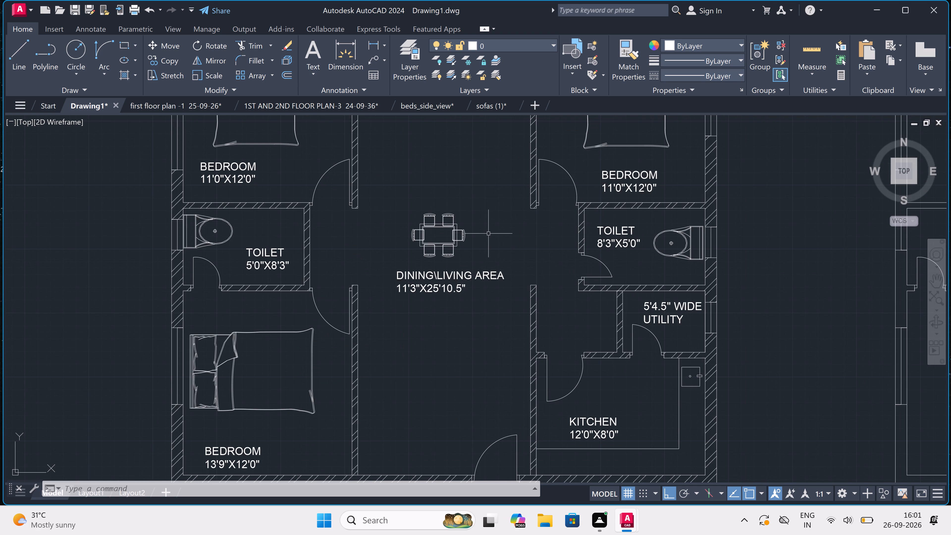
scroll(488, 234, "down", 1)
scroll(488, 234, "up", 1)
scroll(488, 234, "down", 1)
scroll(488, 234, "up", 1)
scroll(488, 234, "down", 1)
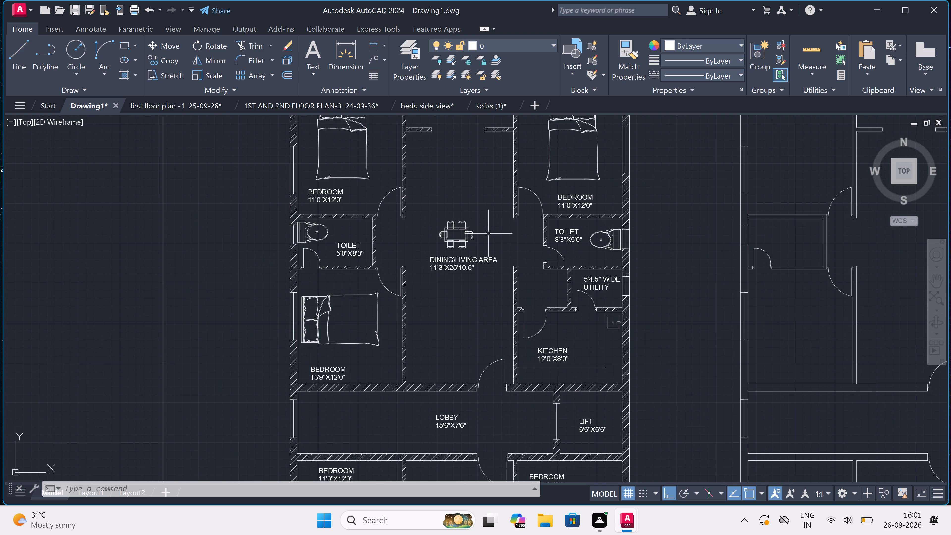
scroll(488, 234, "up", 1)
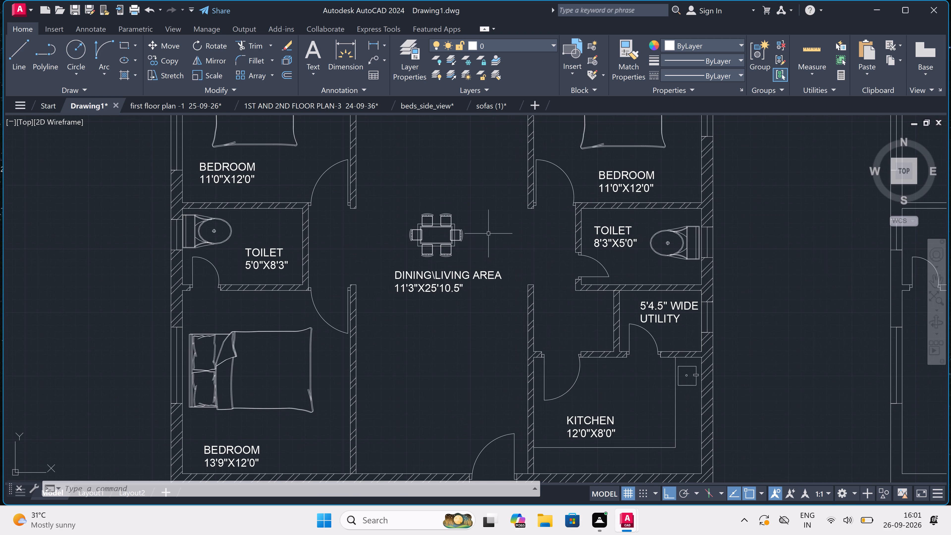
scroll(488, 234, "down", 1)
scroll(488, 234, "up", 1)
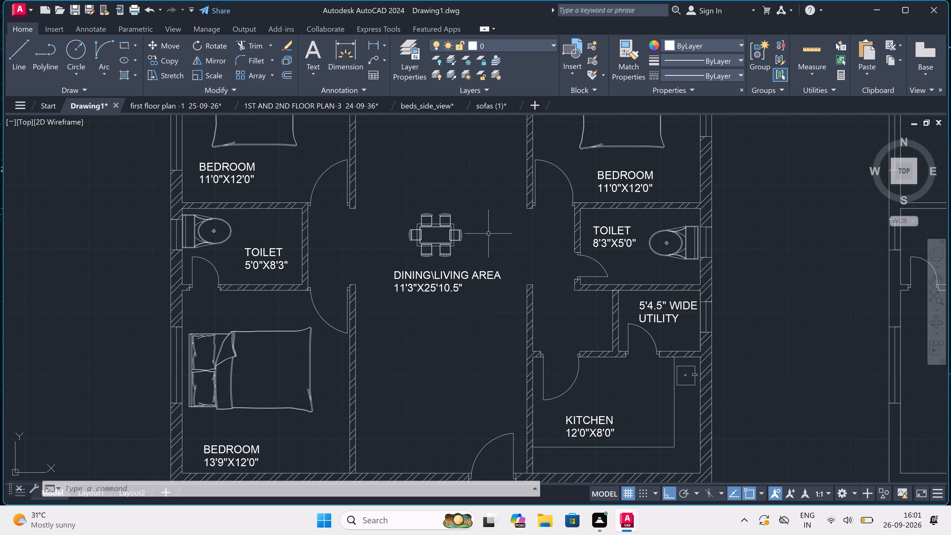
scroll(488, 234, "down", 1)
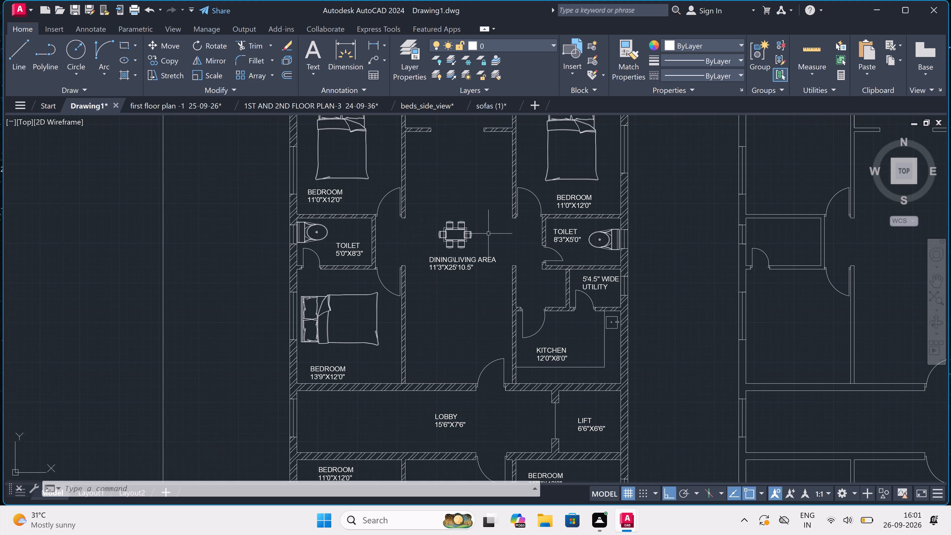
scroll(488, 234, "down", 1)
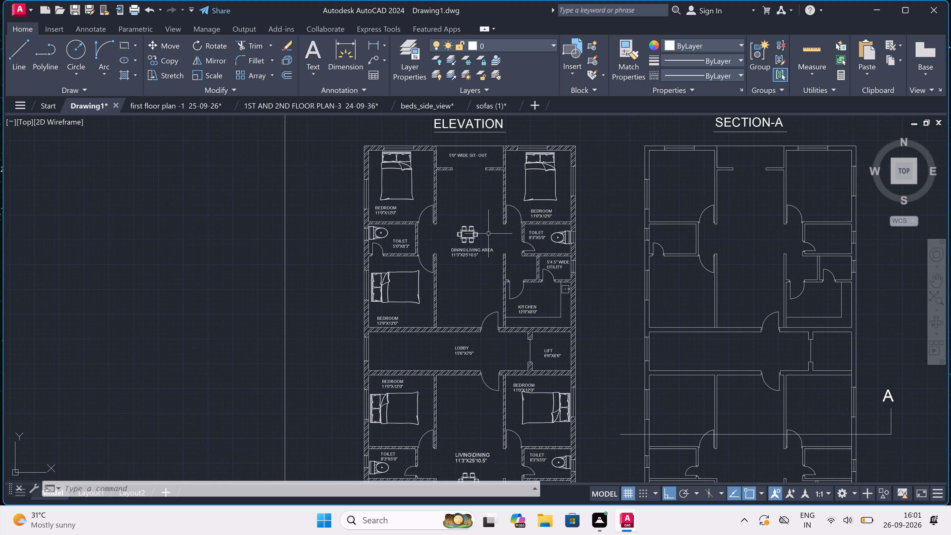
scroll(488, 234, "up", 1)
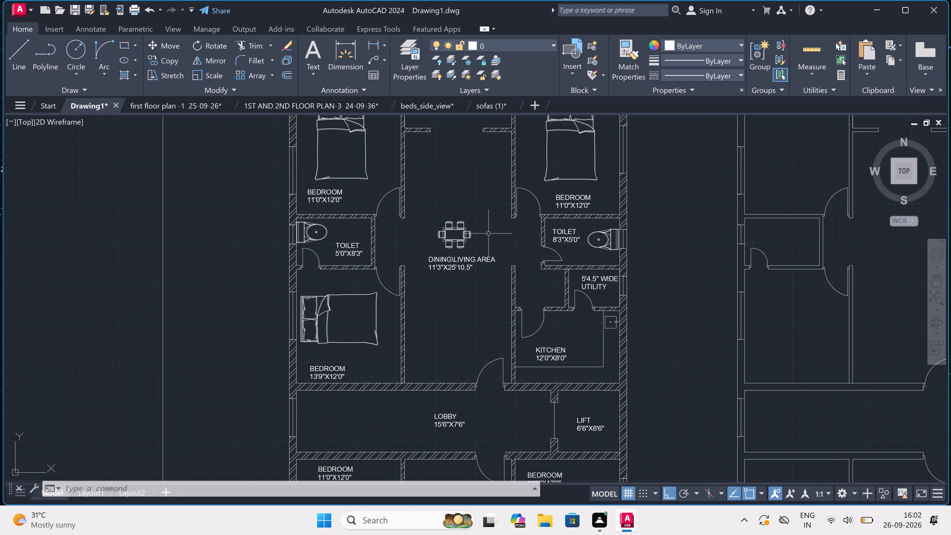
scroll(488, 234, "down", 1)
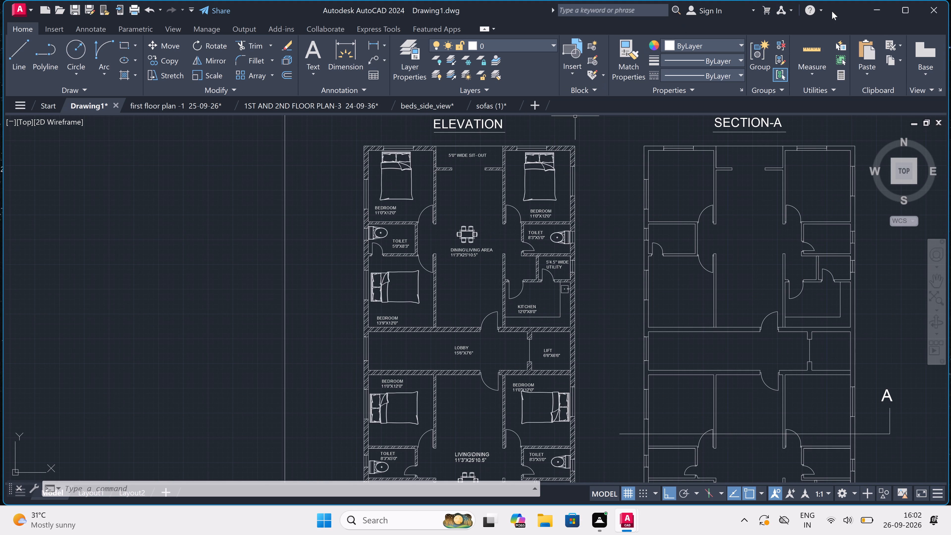
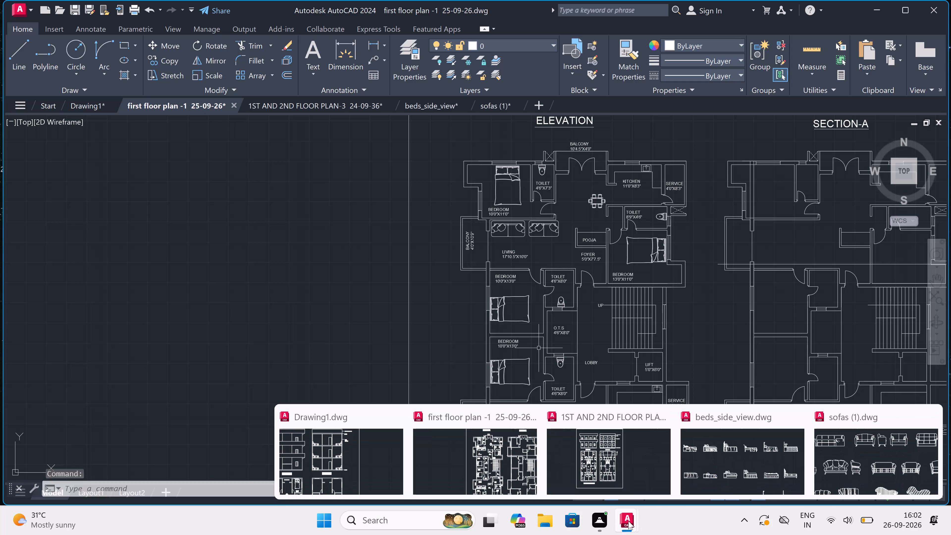
Examine the Elevation, Section-A and furnished First Floor Plan in the first floor plan -1 25-09-26 drawing against its whole sheet.
double_click(354, 457)
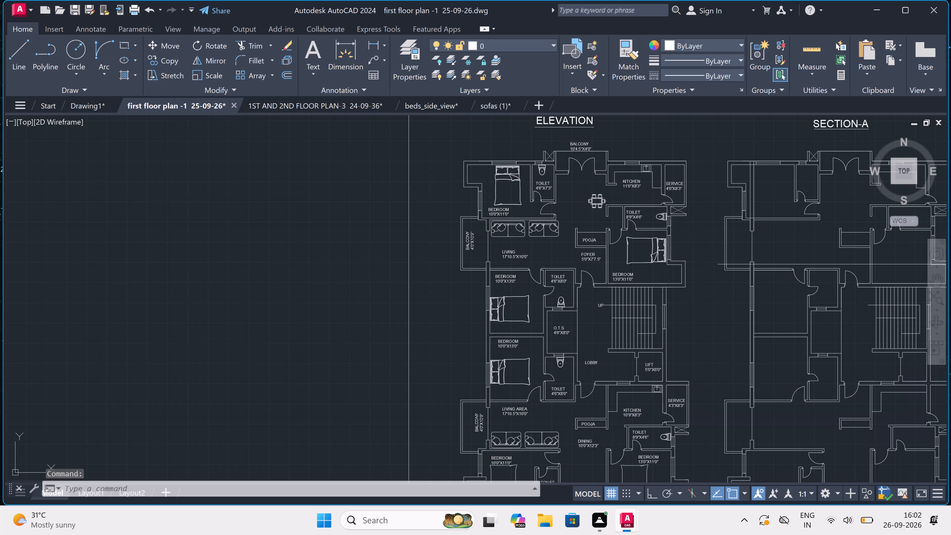
scroll(561, 314, "down", 1)
scroll(561, 314, "up", 1)
scroll(561, 314, "down", 3)
scroll(552, 274, "up", 3)
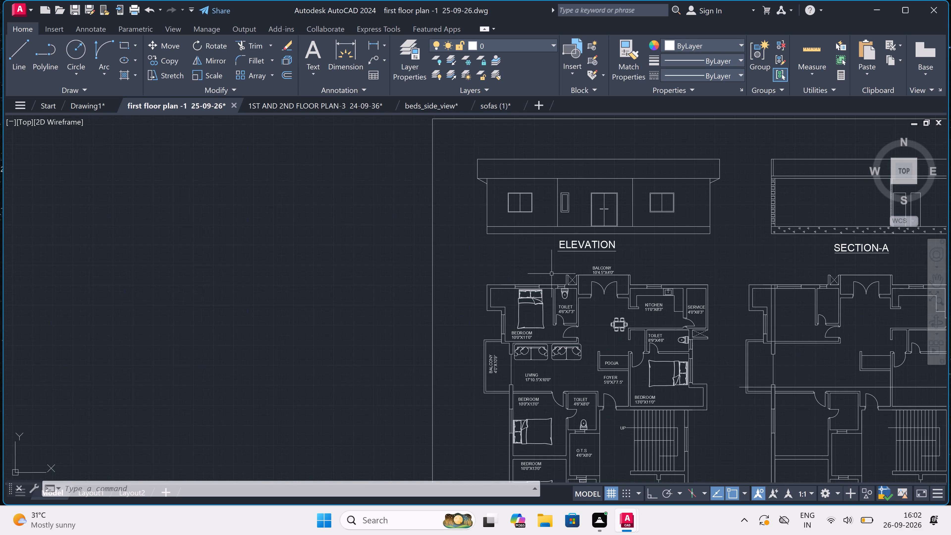
scroll(552, 274, "down", 2)
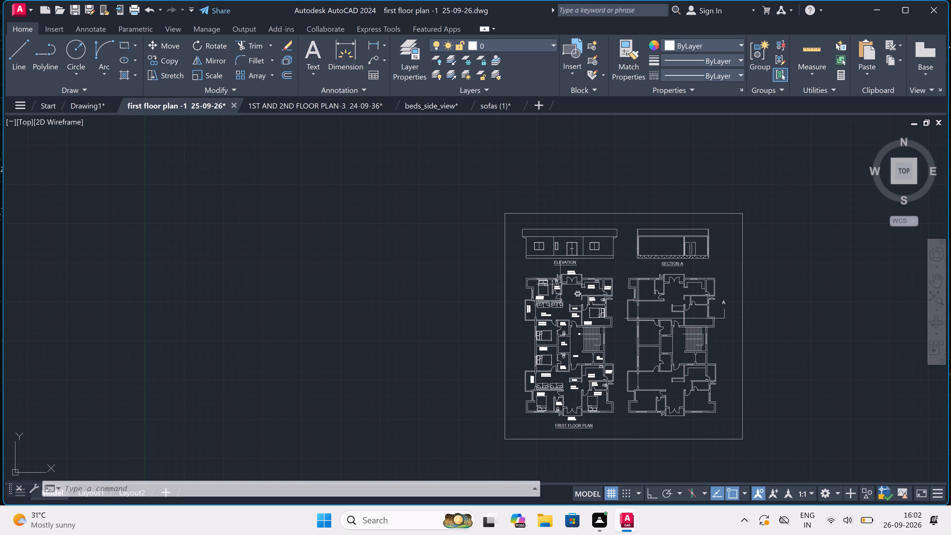
scroll(577, 301, "up", 1)
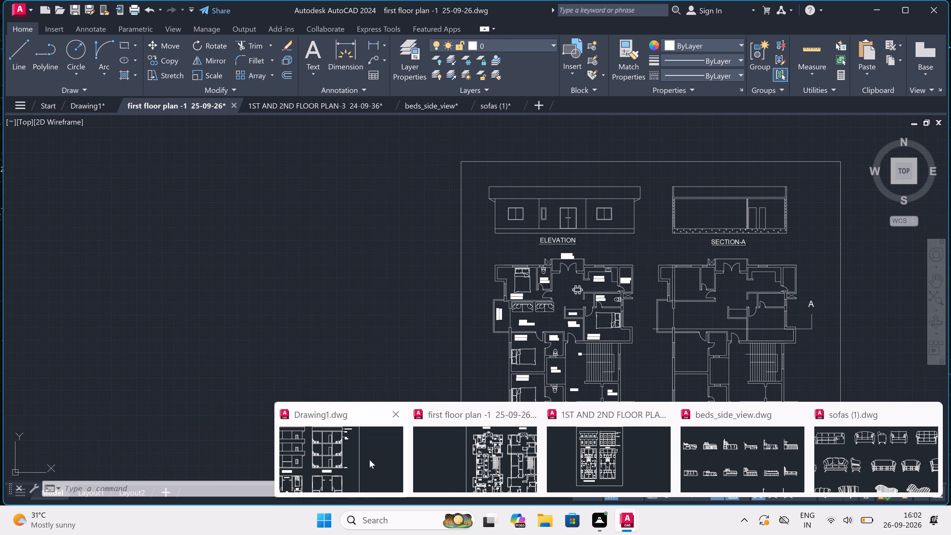
Switch to Drawing1 and examine its hatched First Floor Plan, three-storey Elevation and furnished Section-A across the sheet.
left_click(364, 458)
scroll(580, 292, "down", 2)
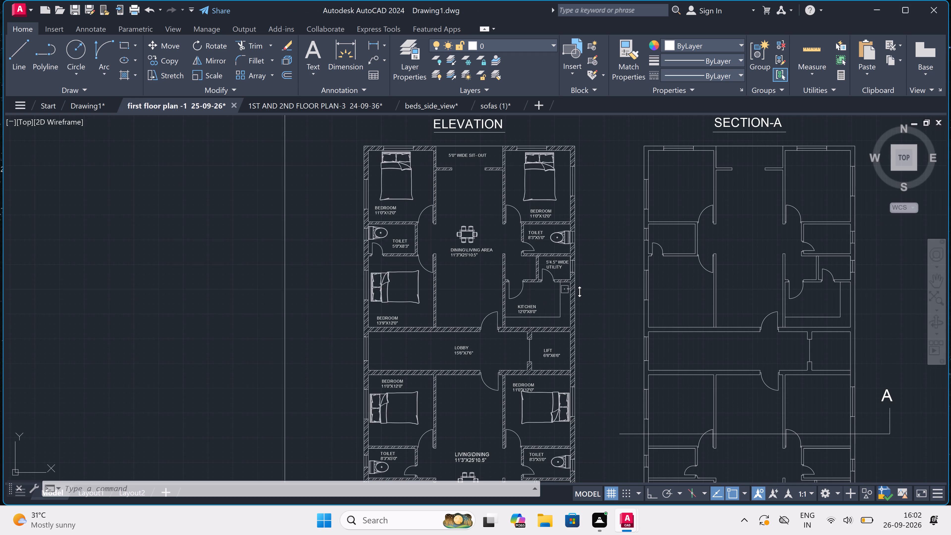
scroll(532, 281, "down", 3)
scroll(480, 284, "up", 3)
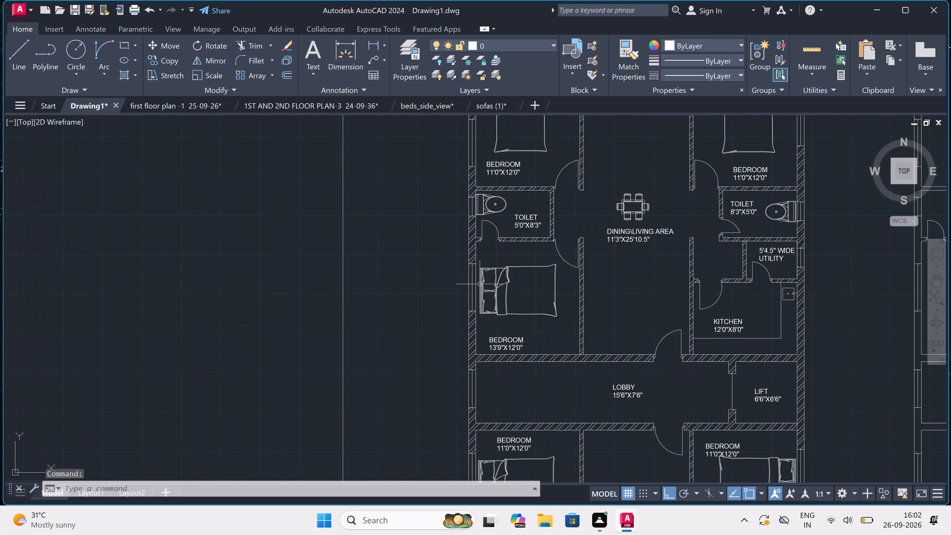
scroll(480, 284, "down", 3)
scroll(481, 334, "up", 2)
scroll(482, 334, "down", 4)
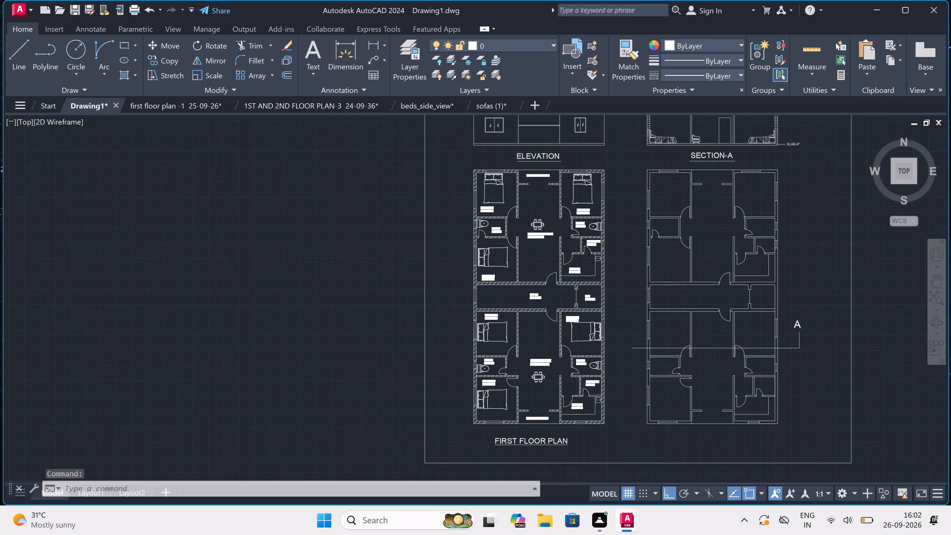
scroll(488, 288, "up", 4)
scroll(488, 290, "down", 2)
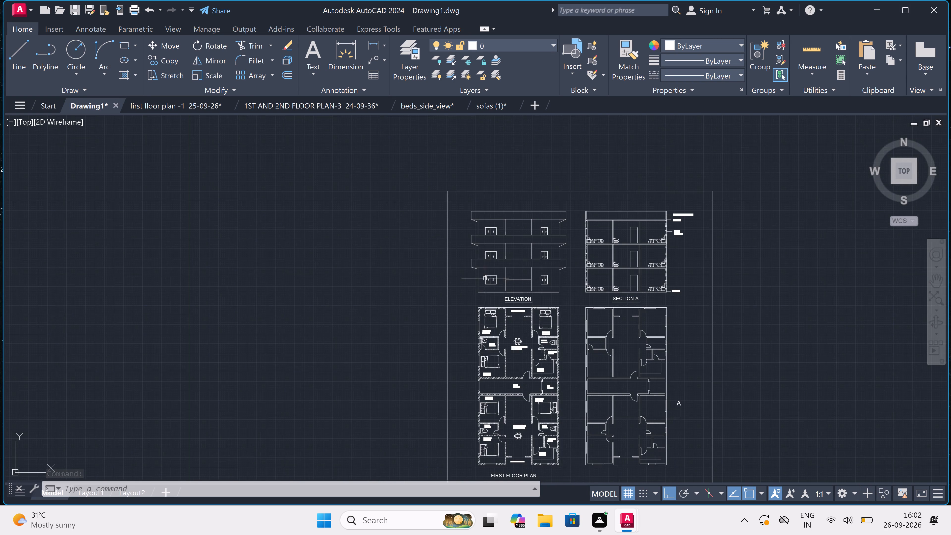
scroll(472, 248, "up", 2)
scroll(472, 249, "down", 1)
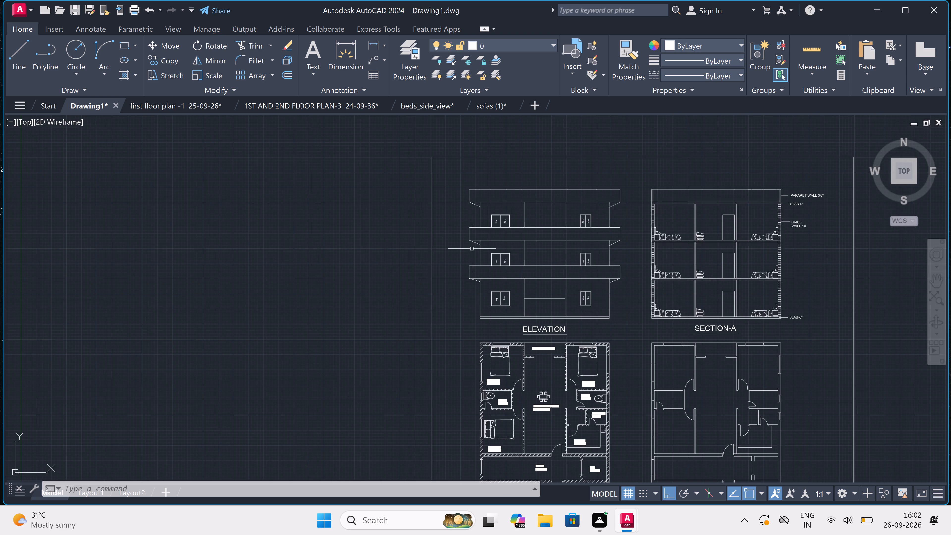
scroll(472, 249, "up", 1)
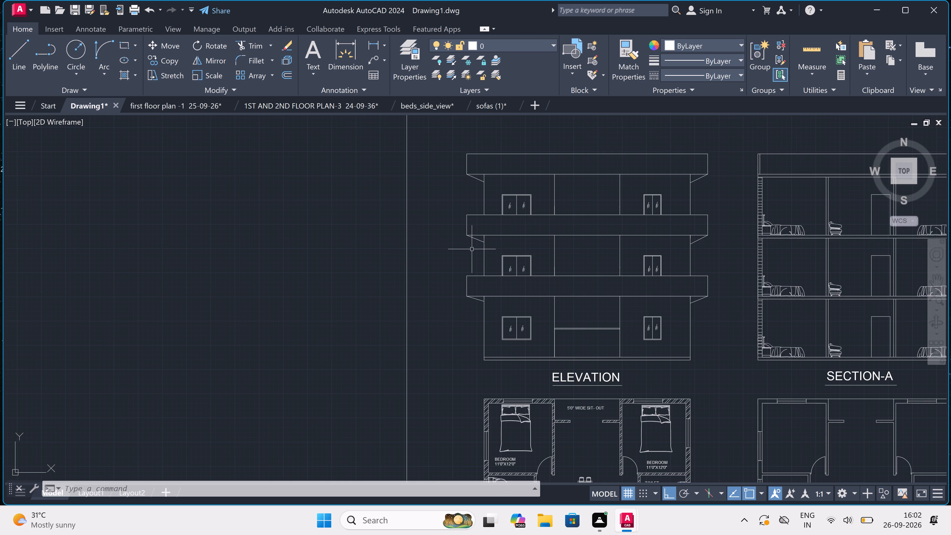
scroll(473, 251, "down", 1)
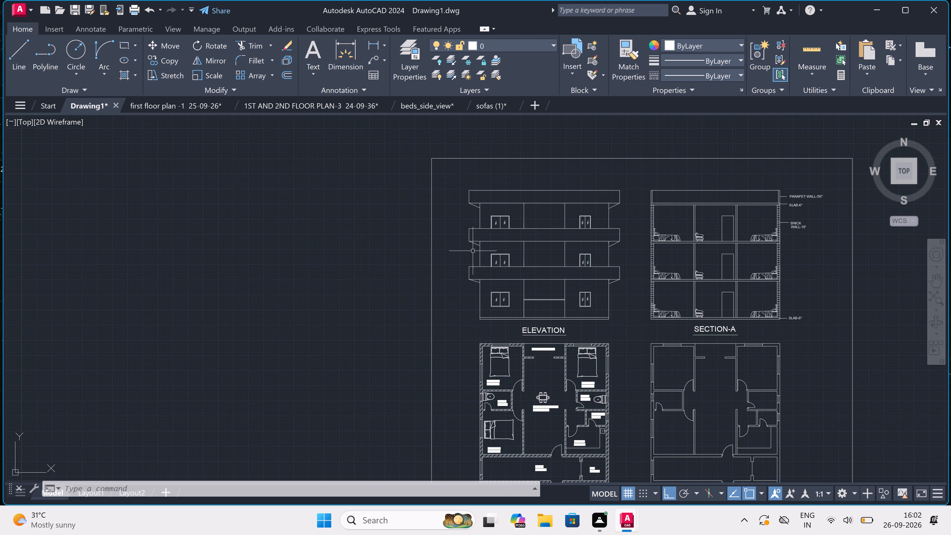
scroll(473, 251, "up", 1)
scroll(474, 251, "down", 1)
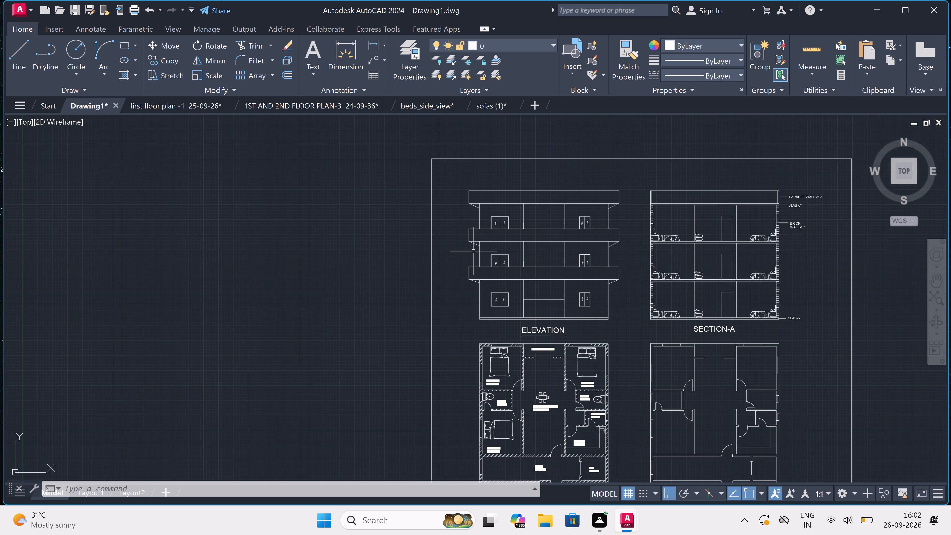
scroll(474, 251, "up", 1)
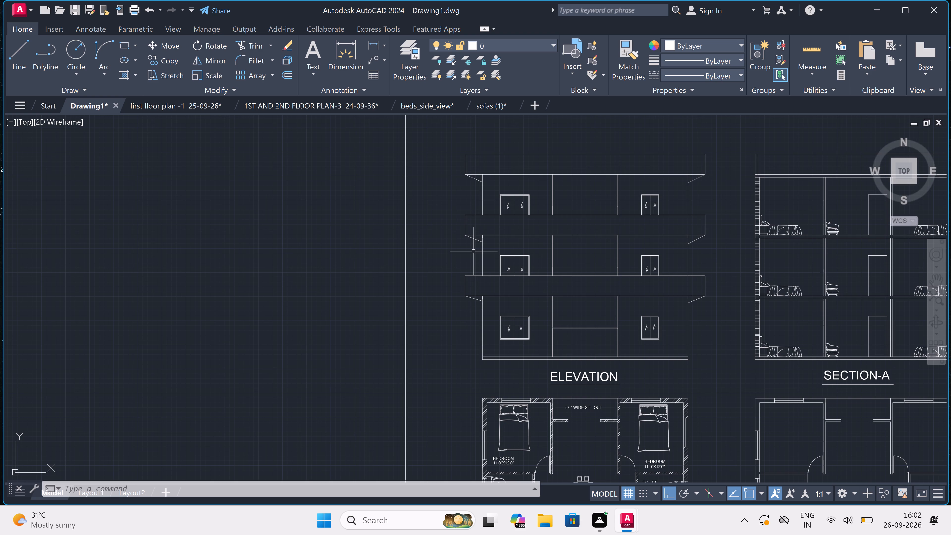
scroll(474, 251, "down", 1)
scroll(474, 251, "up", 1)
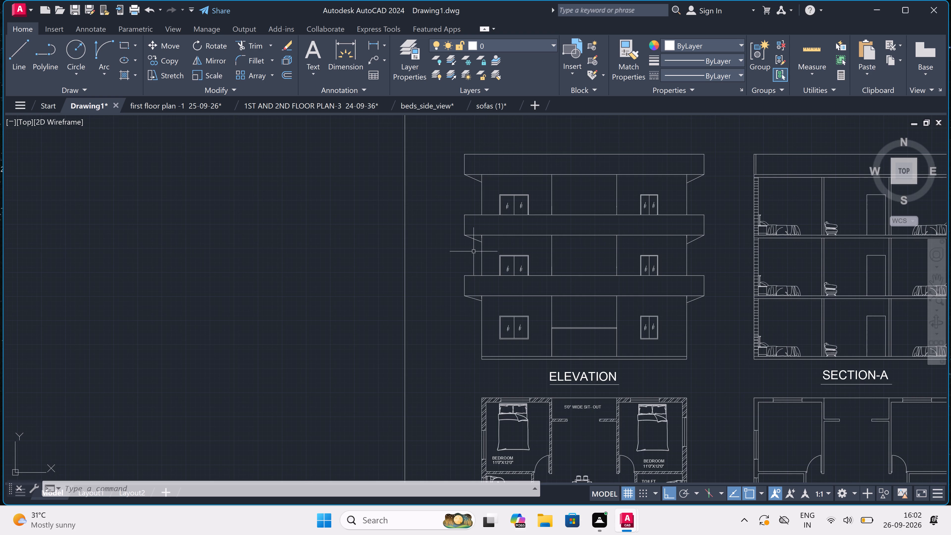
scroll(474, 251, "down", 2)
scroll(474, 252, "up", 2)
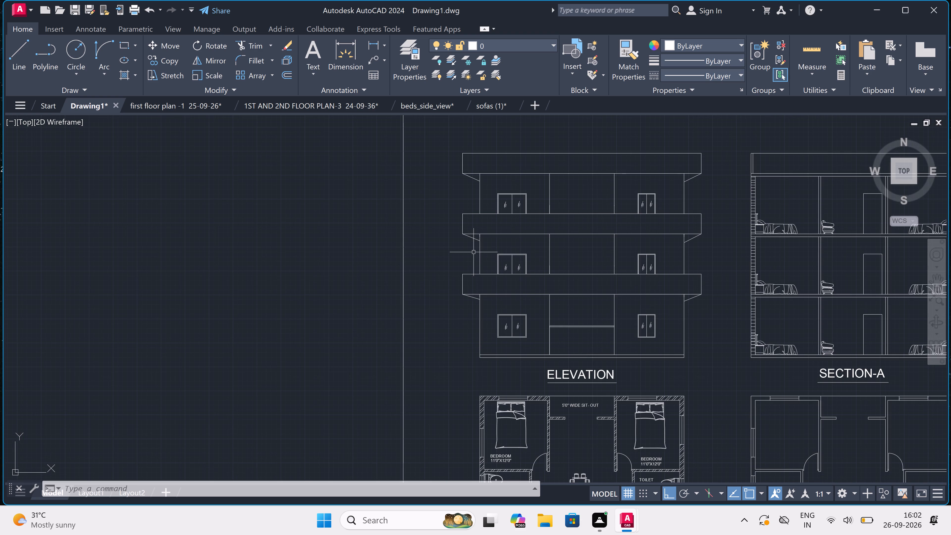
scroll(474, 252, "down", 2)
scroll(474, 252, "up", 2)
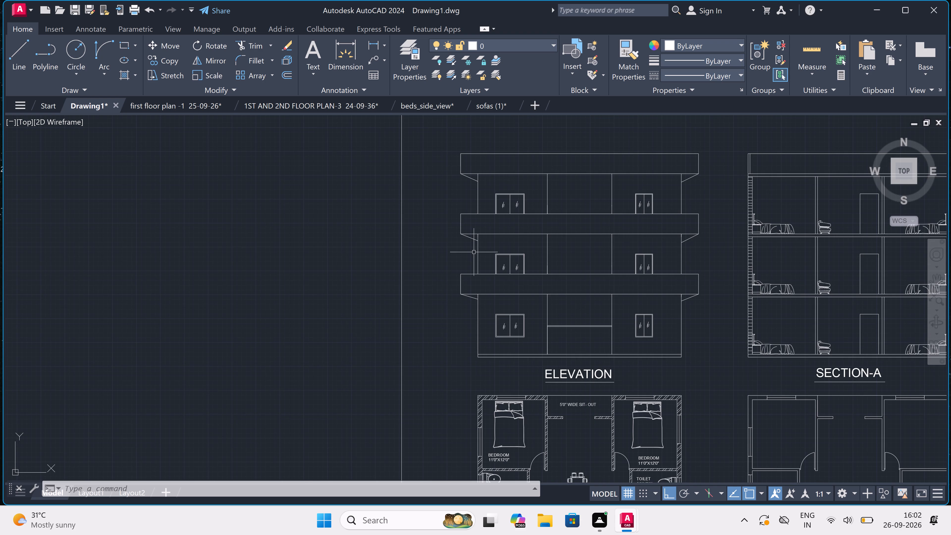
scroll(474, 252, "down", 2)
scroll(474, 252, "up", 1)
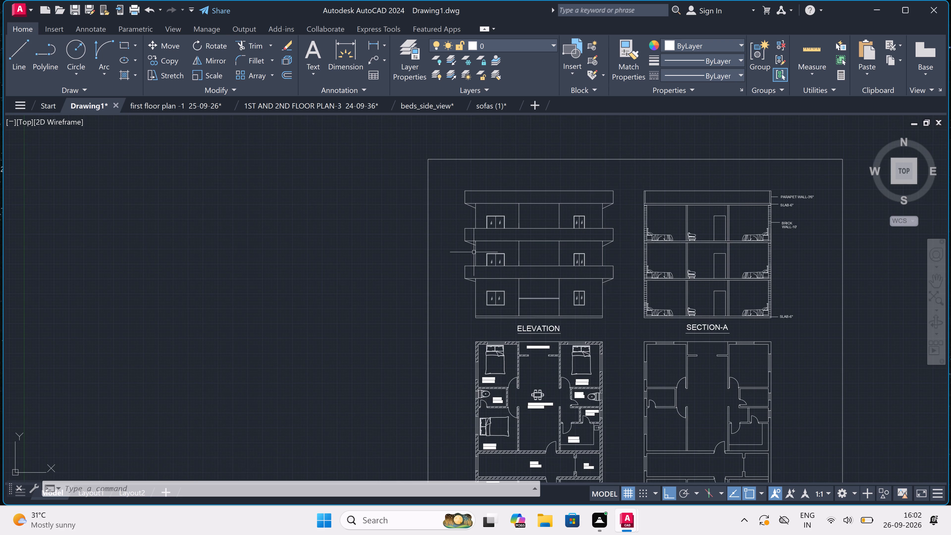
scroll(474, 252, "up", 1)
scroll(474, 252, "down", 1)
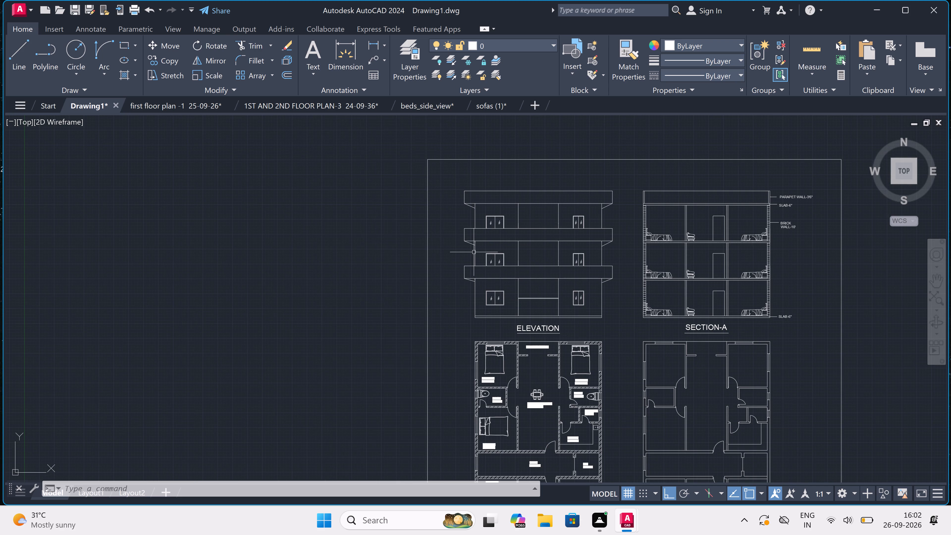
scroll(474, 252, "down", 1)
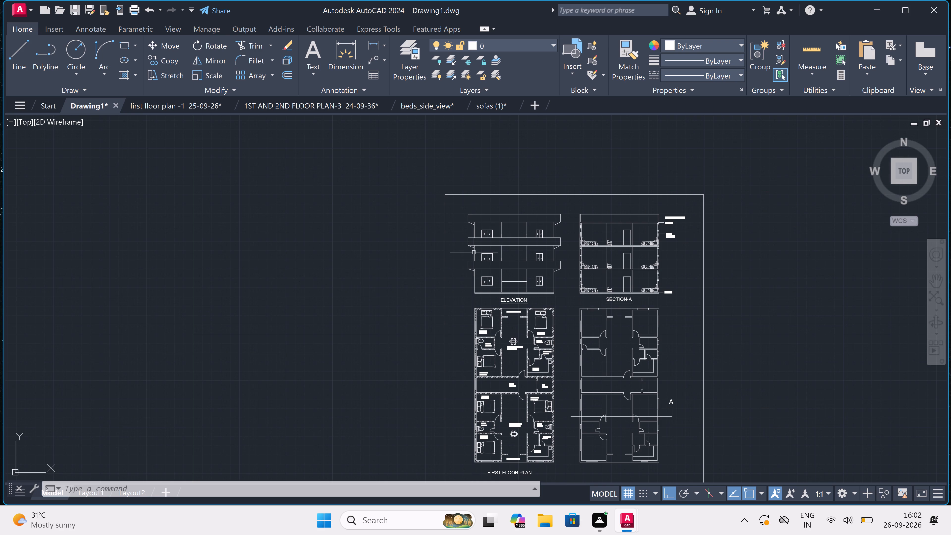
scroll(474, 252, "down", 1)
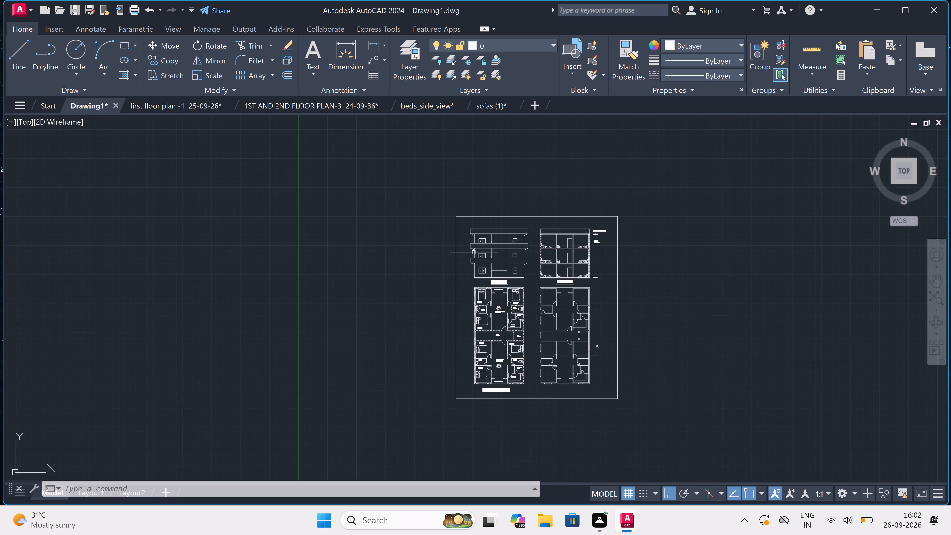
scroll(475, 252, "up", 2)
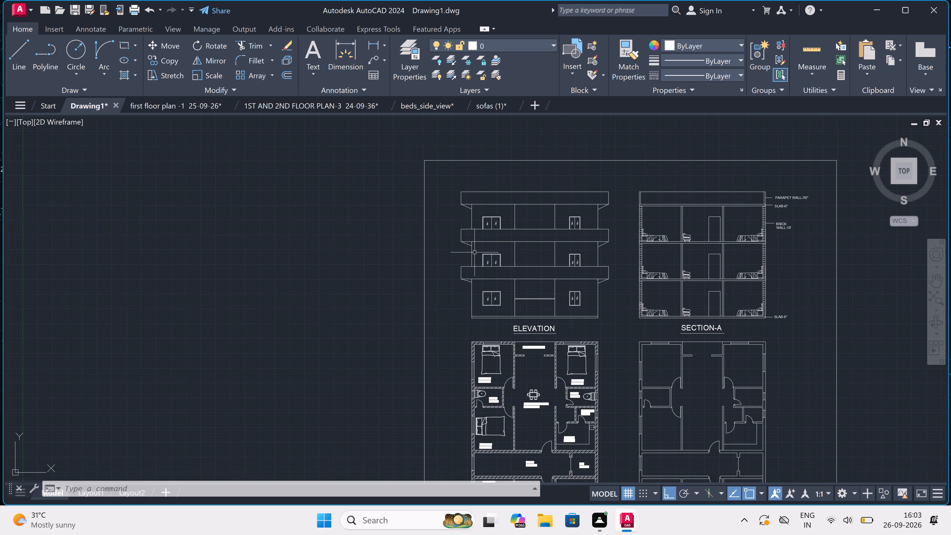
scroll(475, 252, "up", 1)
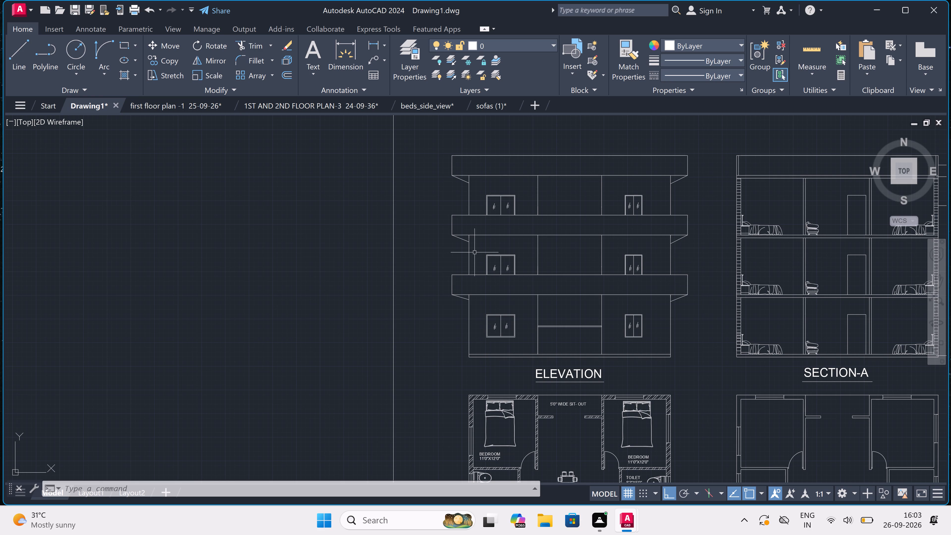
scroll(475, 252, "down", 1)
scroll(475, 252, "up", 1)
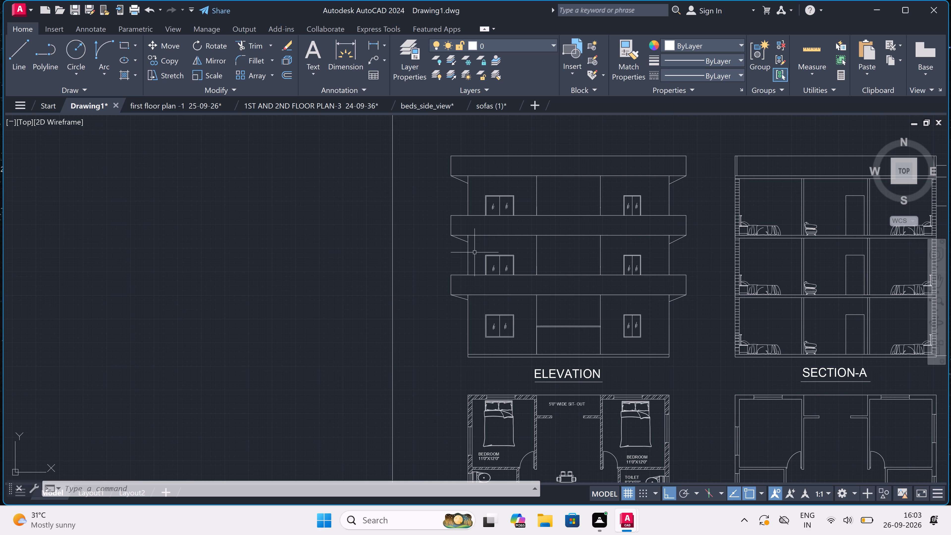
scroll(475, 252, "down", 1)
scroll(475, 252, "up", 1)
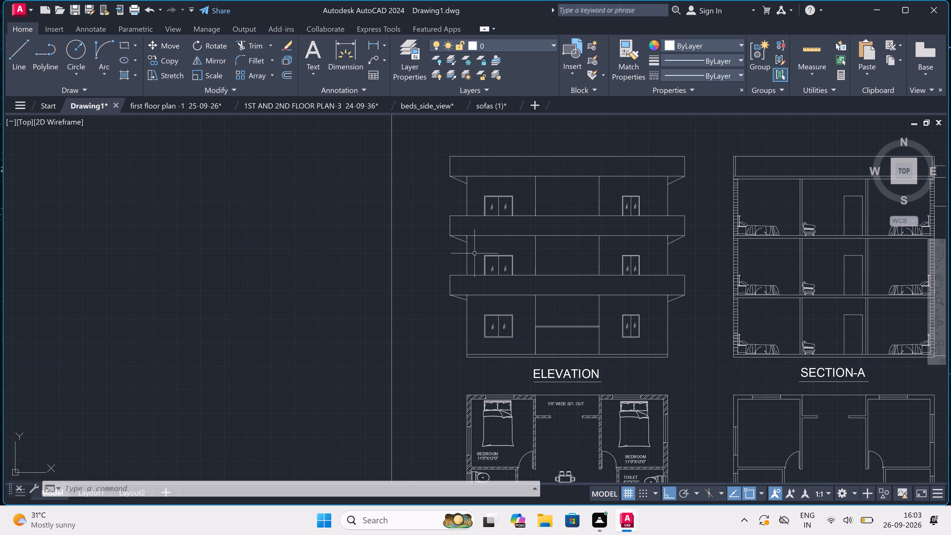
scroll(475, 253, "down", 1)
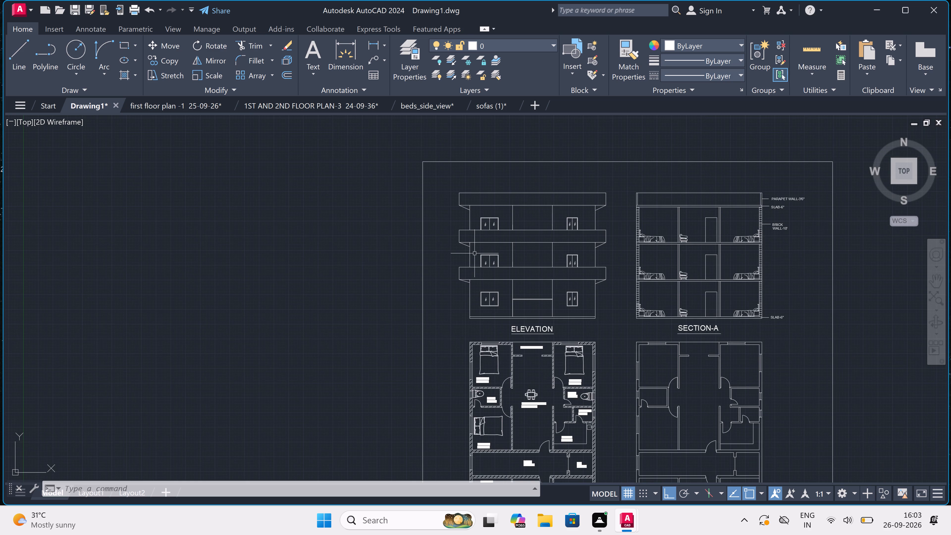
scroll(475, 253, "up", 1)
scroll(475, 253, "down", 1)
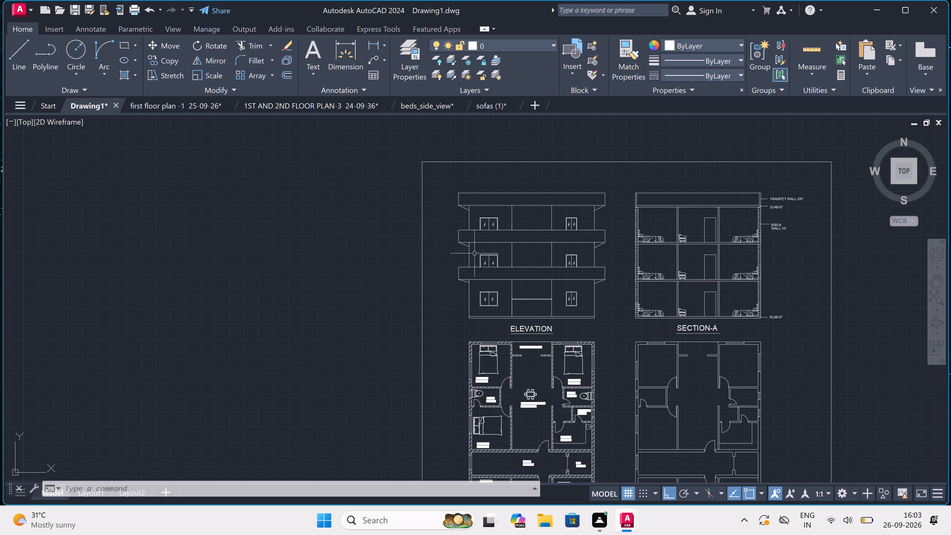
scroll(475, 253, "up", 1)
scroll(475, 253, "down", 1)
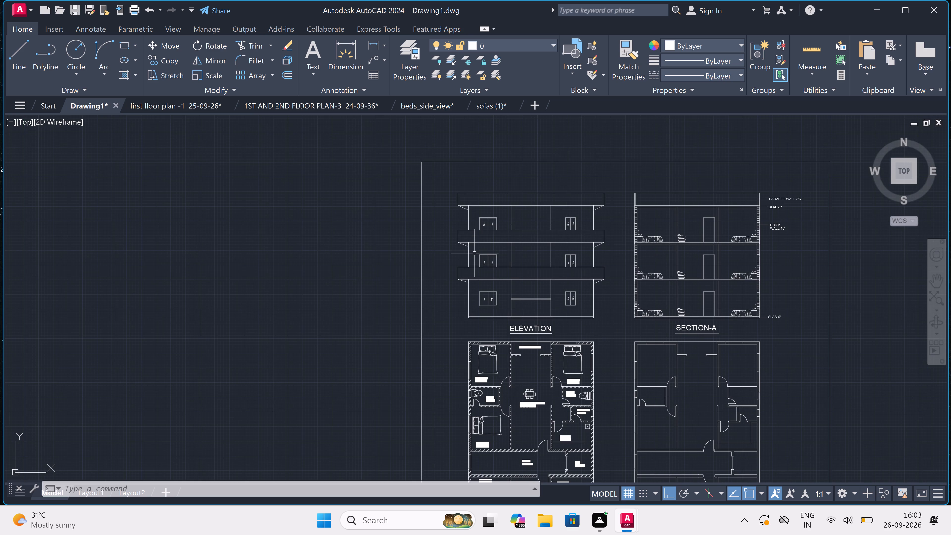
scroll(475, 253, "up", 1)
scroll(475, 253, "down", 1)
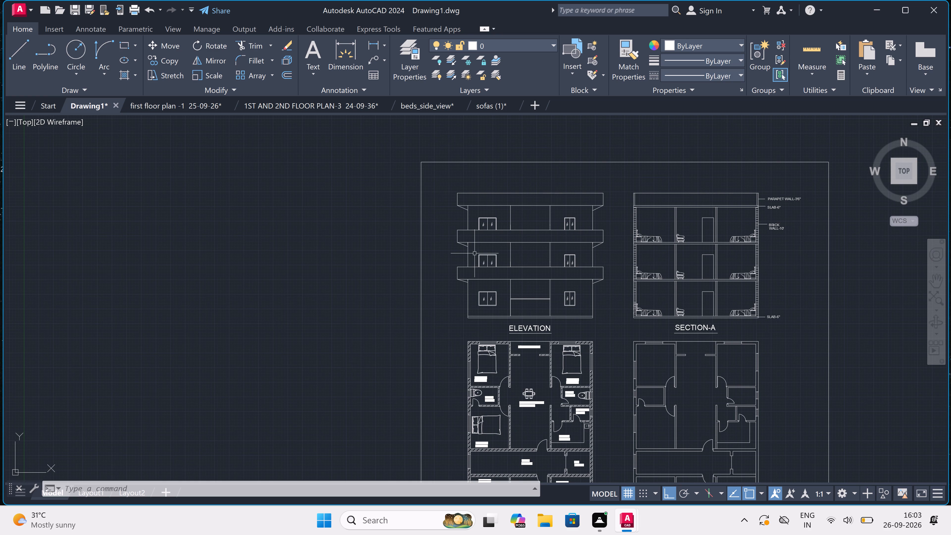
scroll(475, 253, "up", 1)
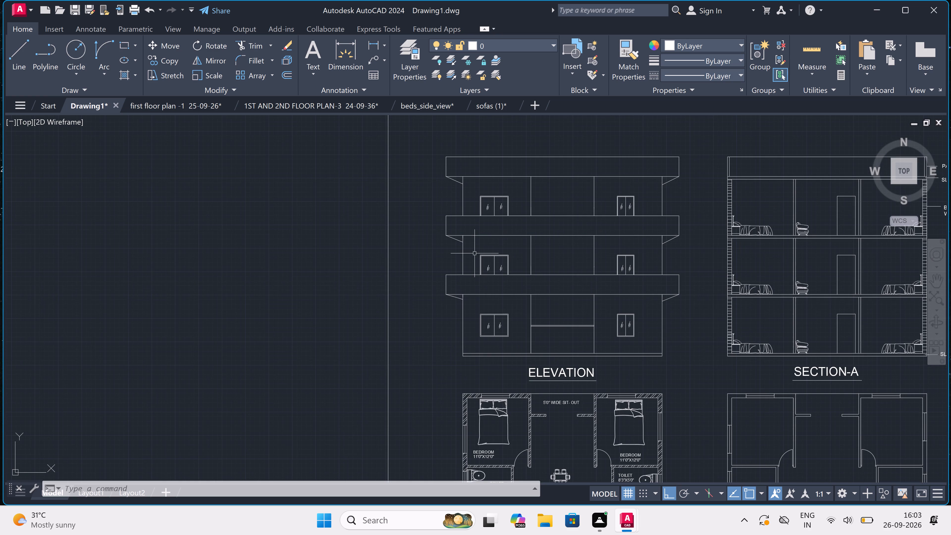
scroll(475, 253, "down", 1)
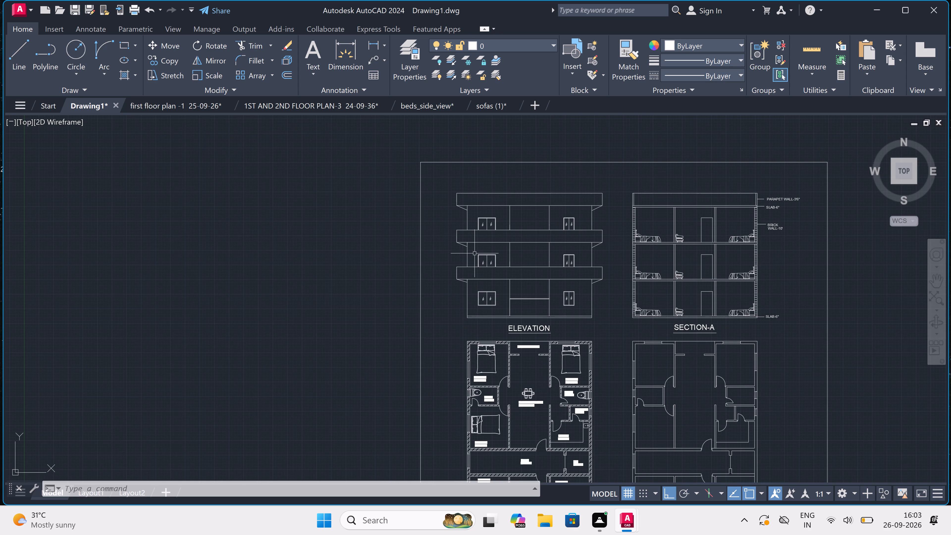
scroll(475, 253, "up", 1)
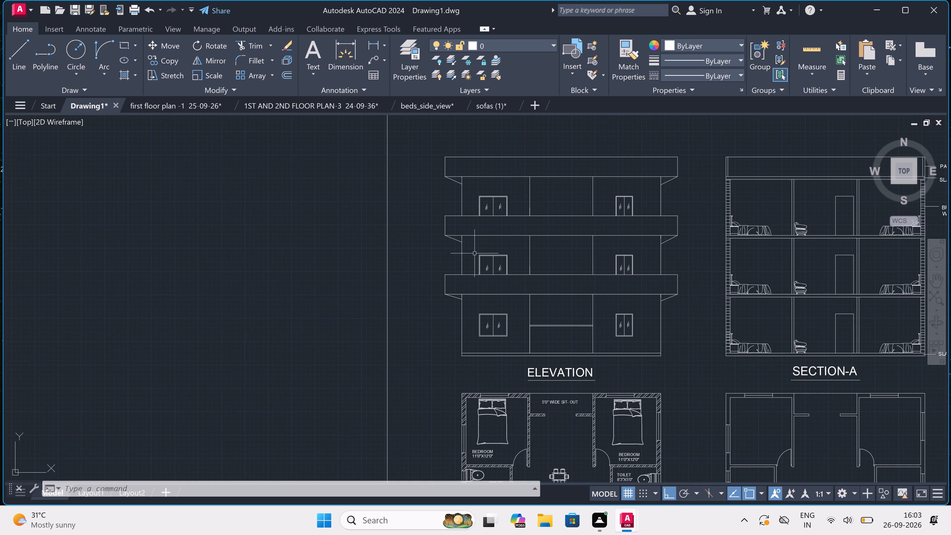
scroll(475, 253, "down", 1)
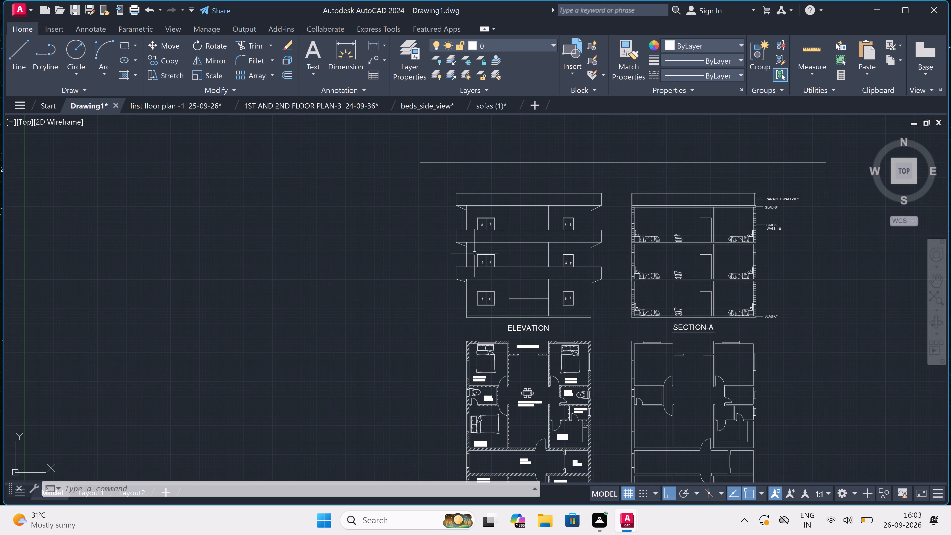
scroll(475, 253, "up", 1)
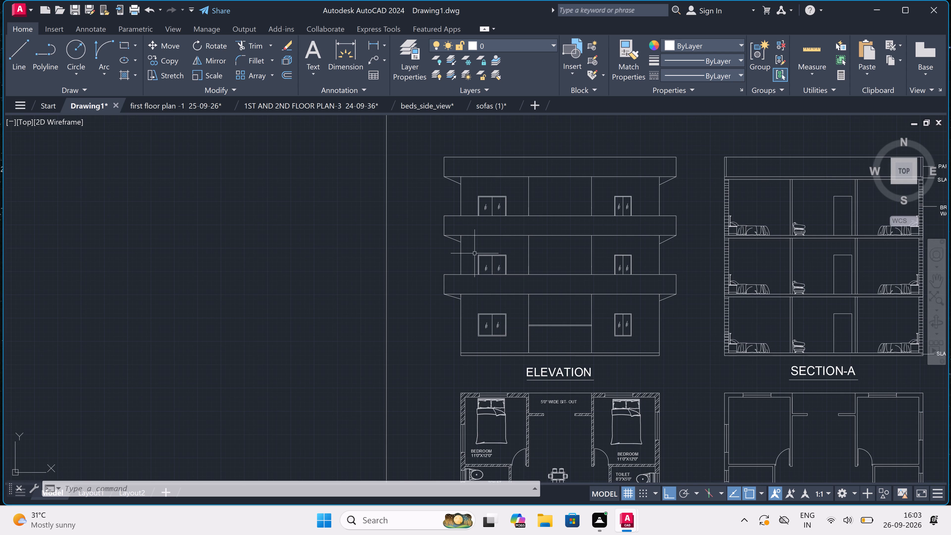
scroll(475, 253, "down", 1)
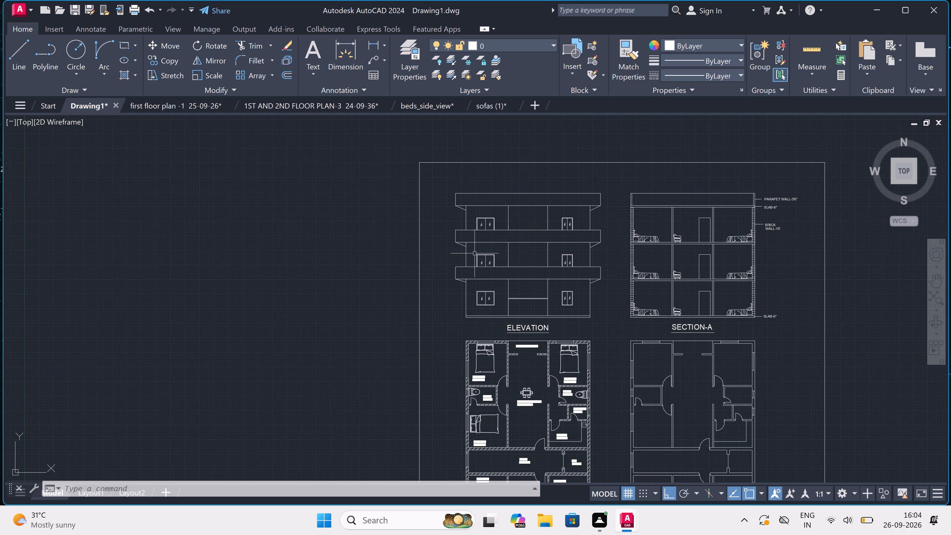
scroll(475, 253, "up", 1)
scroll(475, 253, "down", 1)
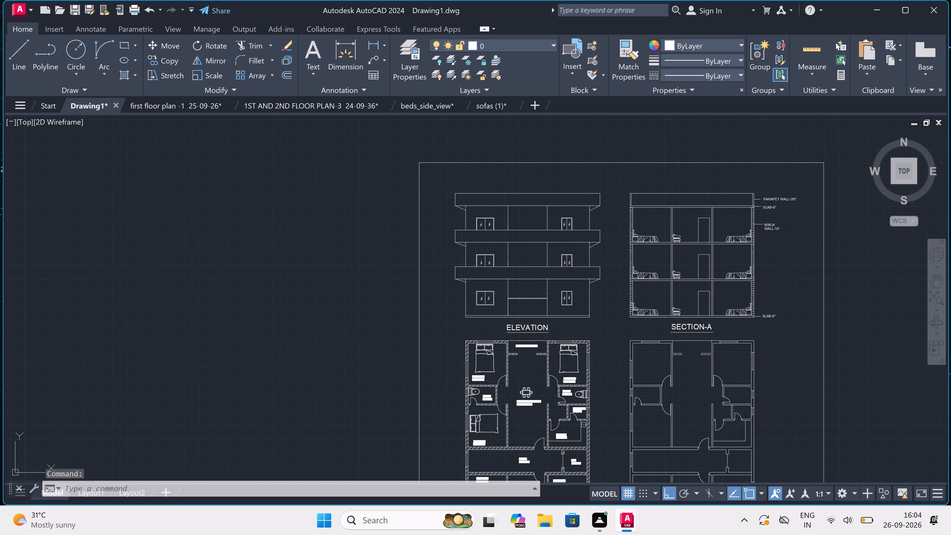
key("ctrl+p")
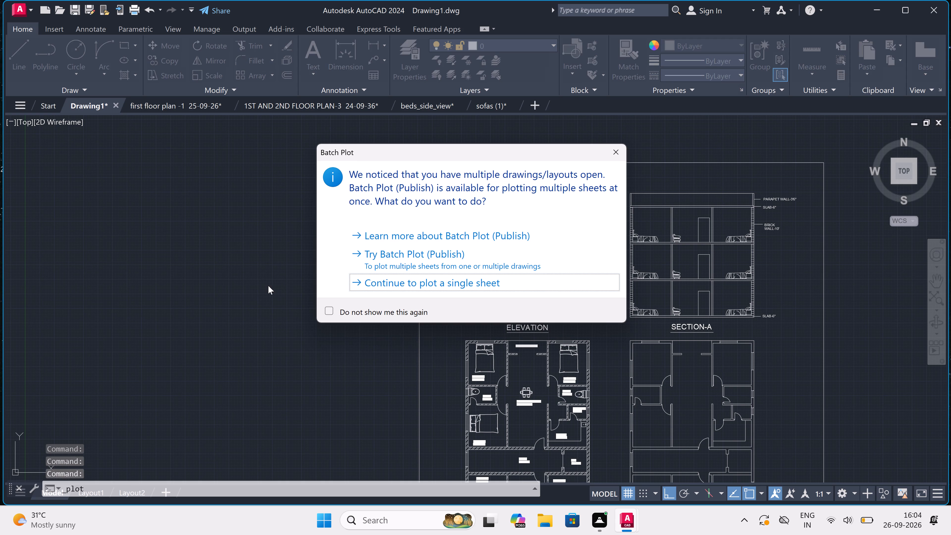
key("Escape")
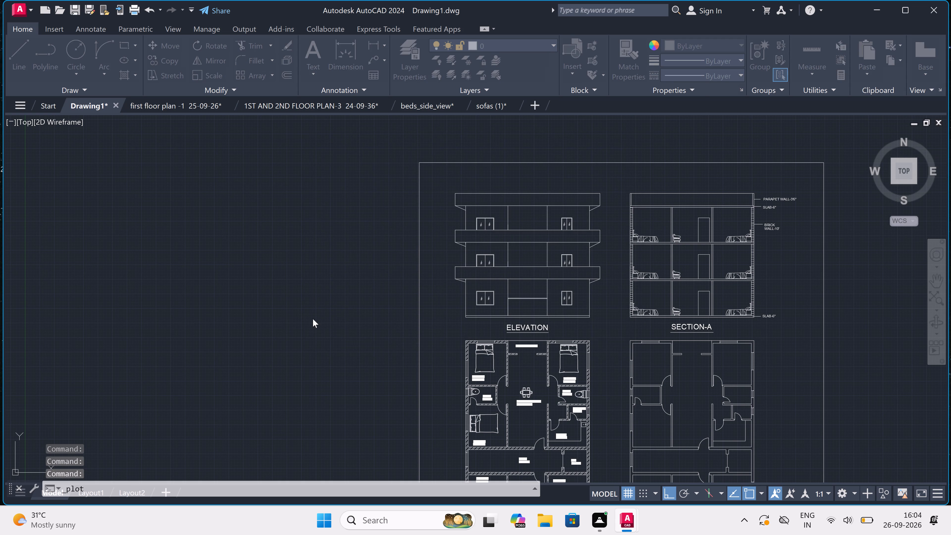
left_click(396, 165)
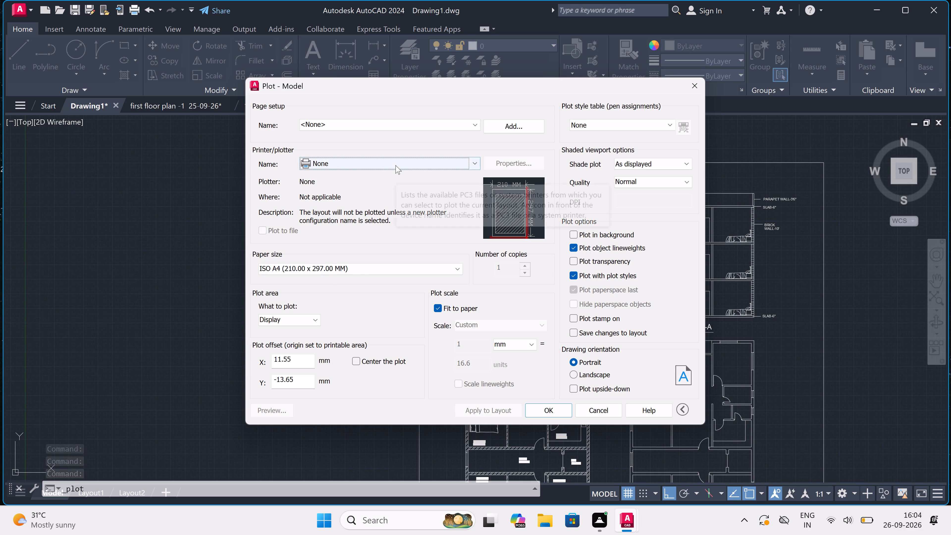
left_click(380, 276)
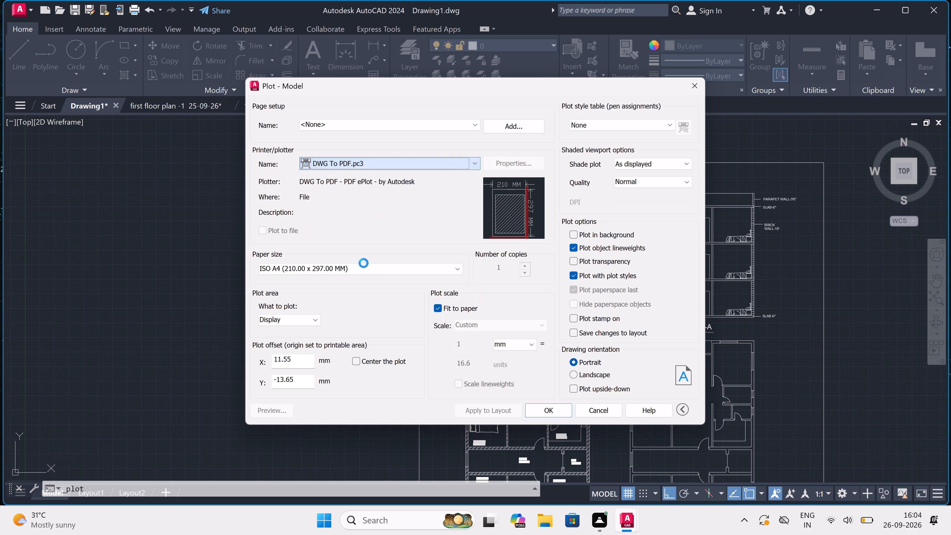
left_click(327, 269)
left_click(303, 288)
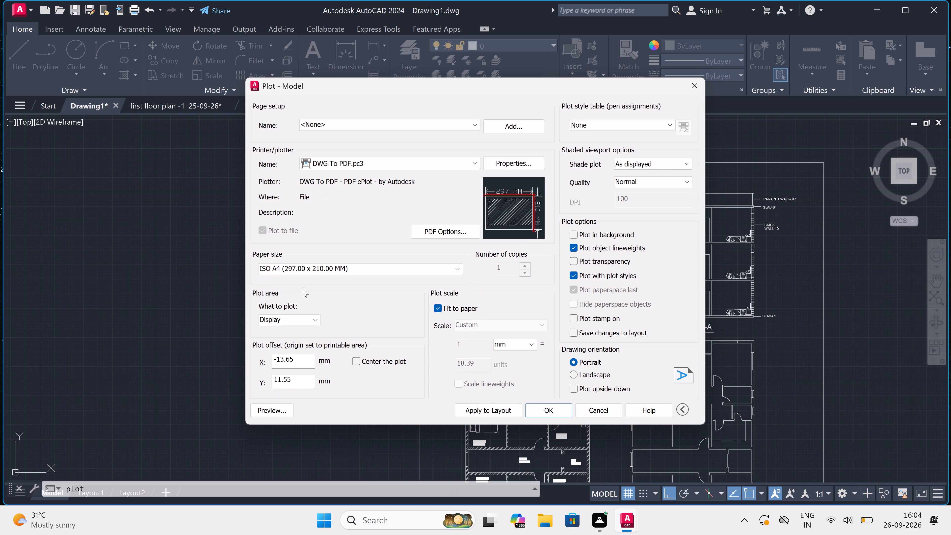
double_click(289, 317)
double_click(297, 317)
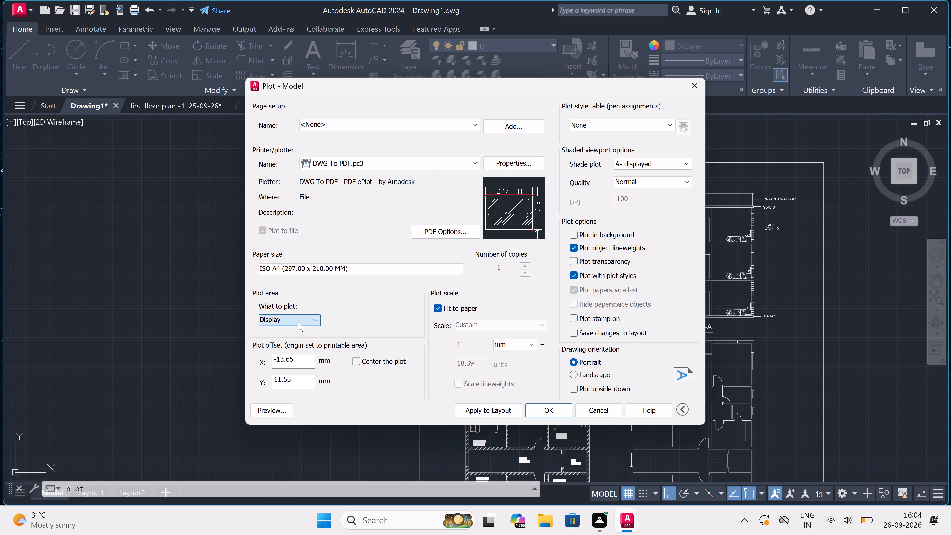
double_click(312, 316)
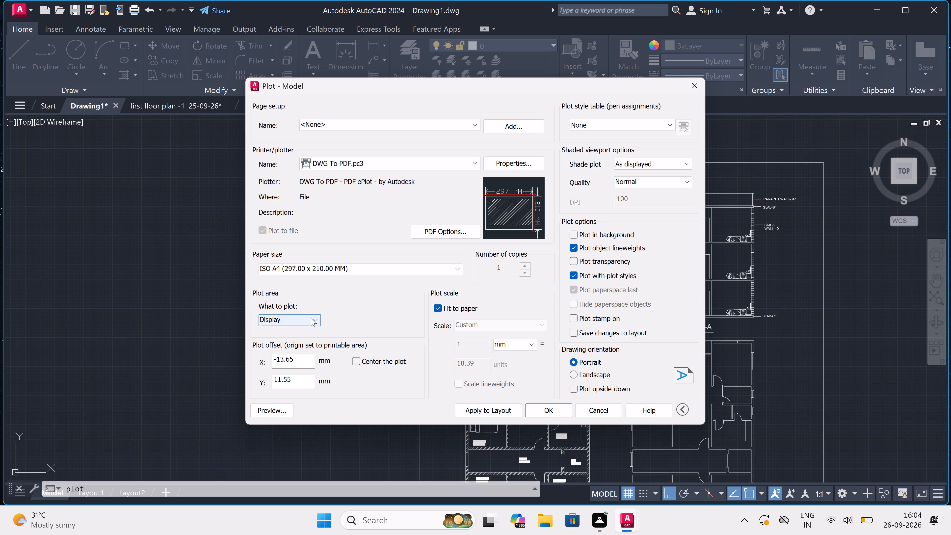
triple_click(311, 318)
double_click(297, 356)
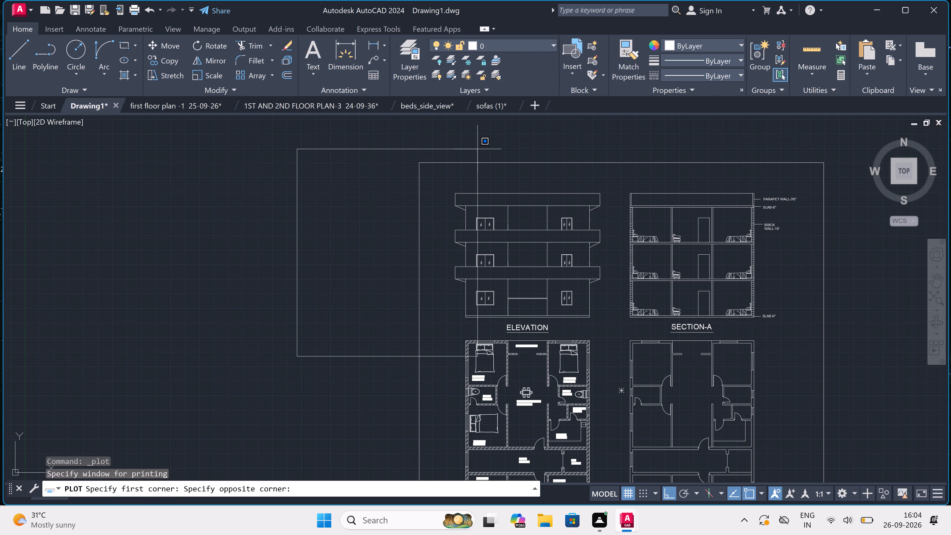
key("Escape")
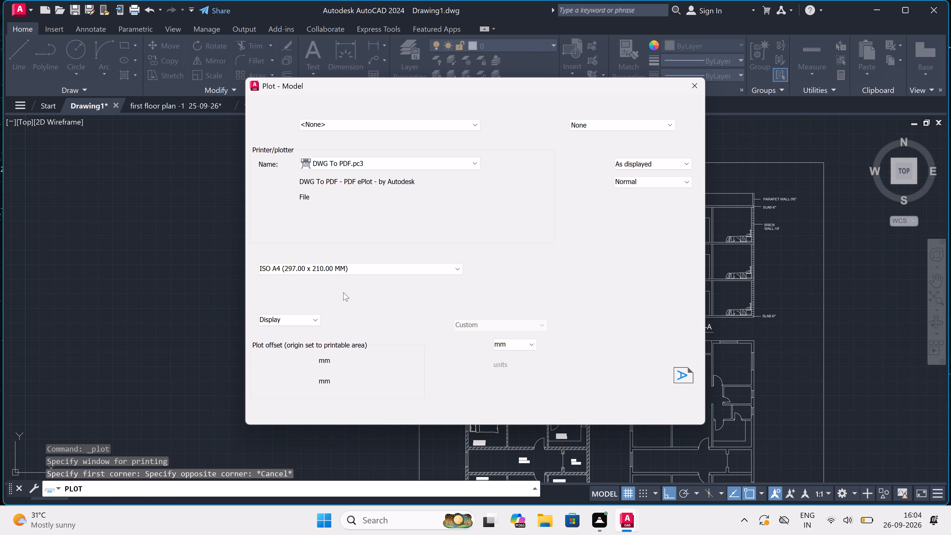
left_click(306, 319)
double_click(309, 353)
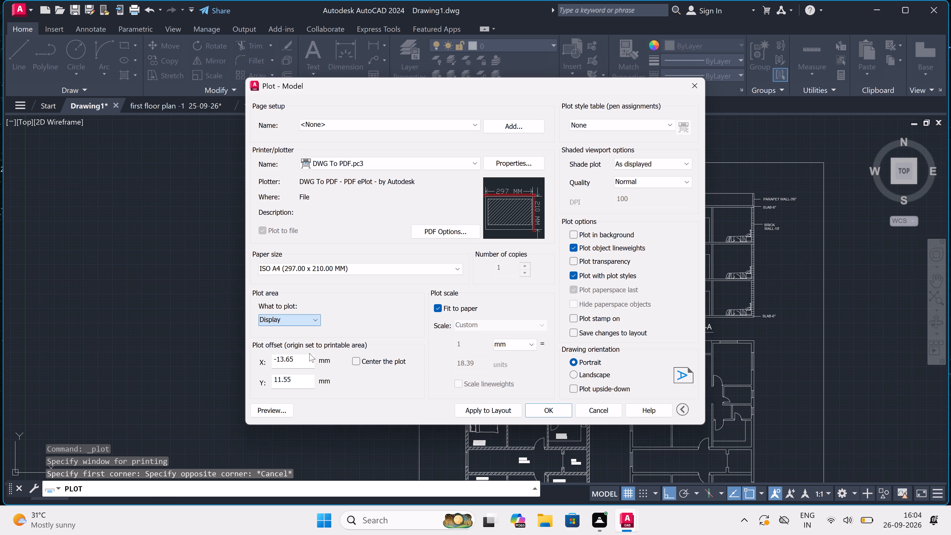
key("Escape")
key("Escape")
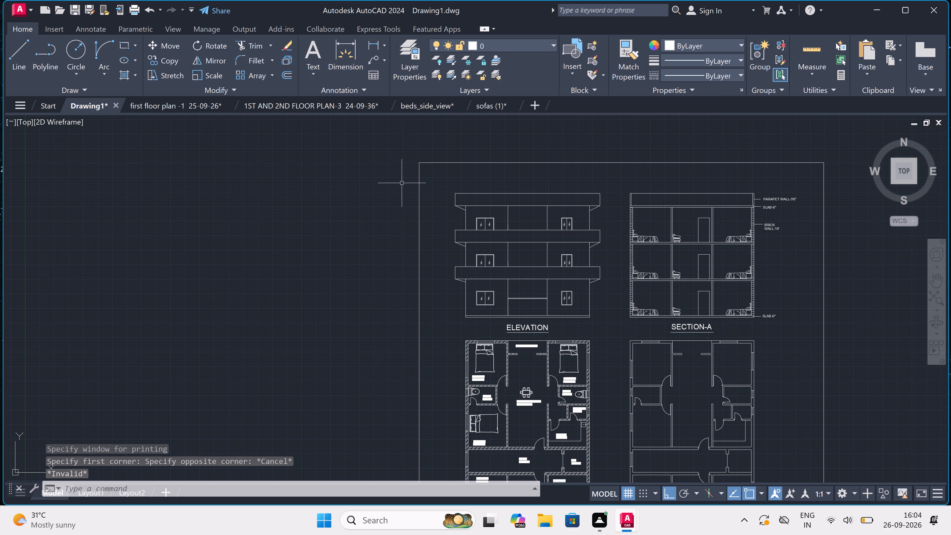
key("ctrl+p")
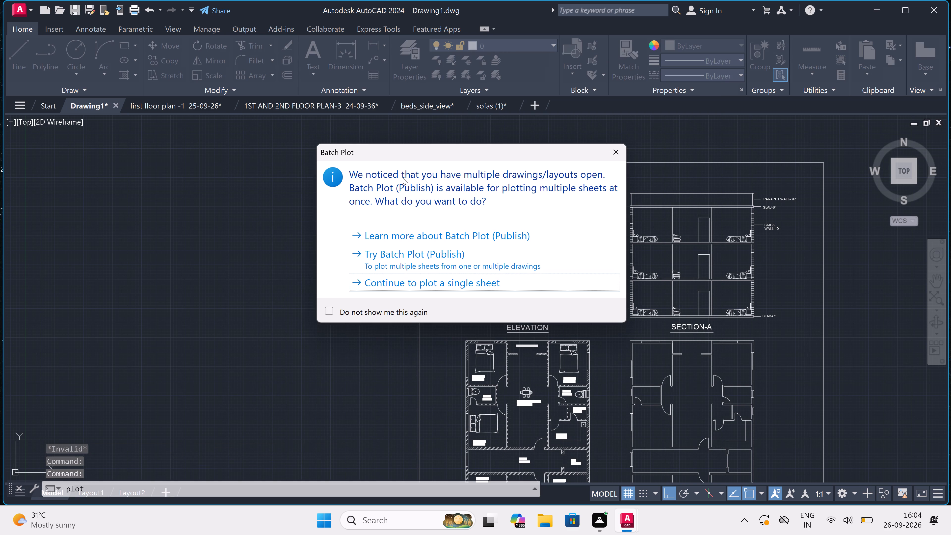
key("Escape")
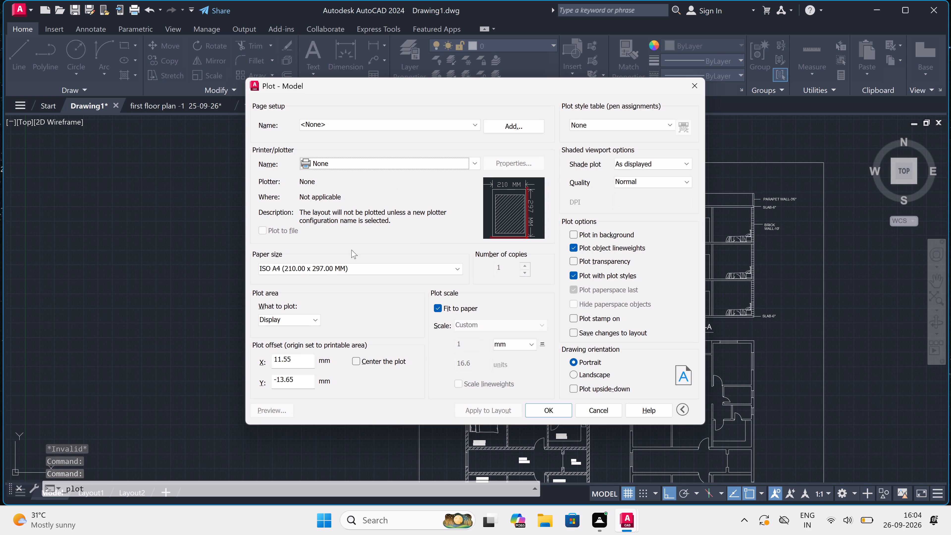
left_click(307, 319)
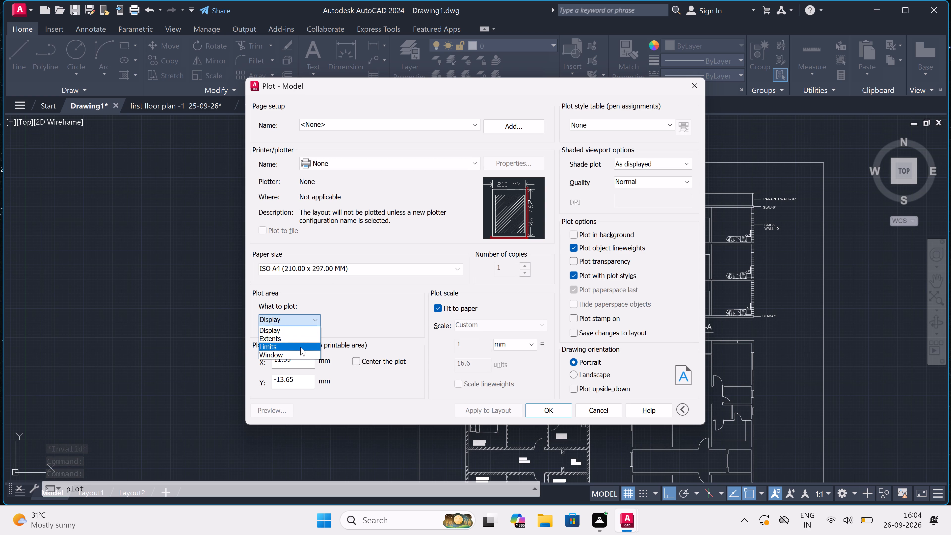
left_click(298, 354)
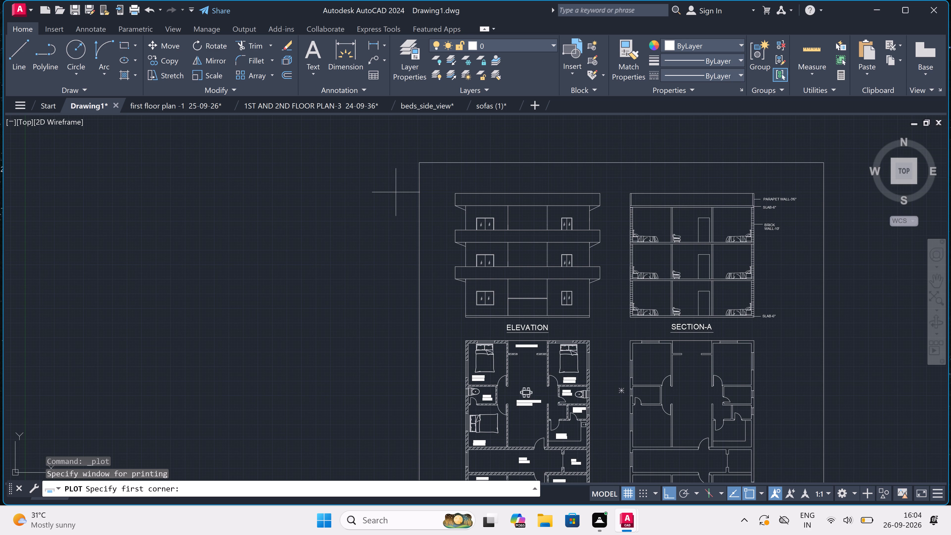
Start a single-sheet plot of Drawing1 using DWG To PDF.pc3 and ISO A4 (297.00 x 210.00 MM) paper.
key("ctrl+p")
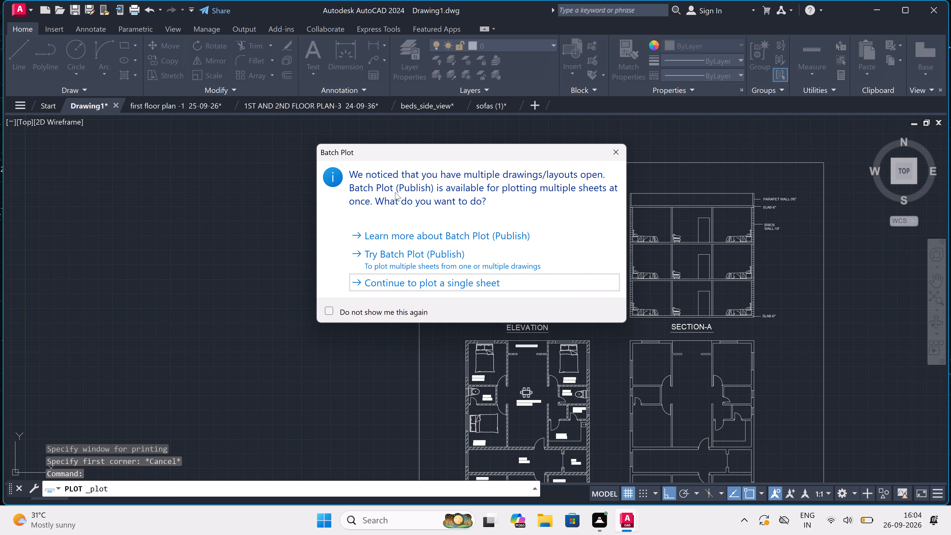
key("Escape")
double_click(382, 160)
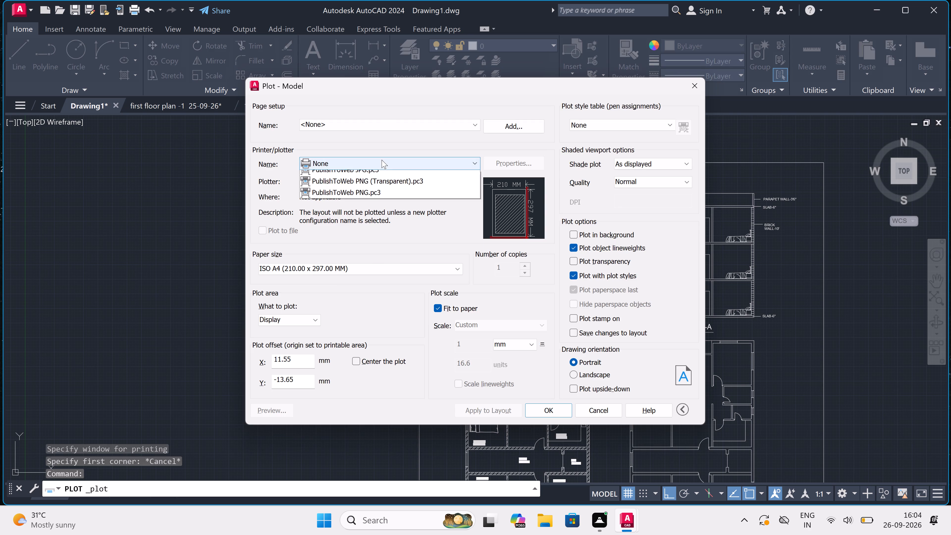
left_click(382, 160)
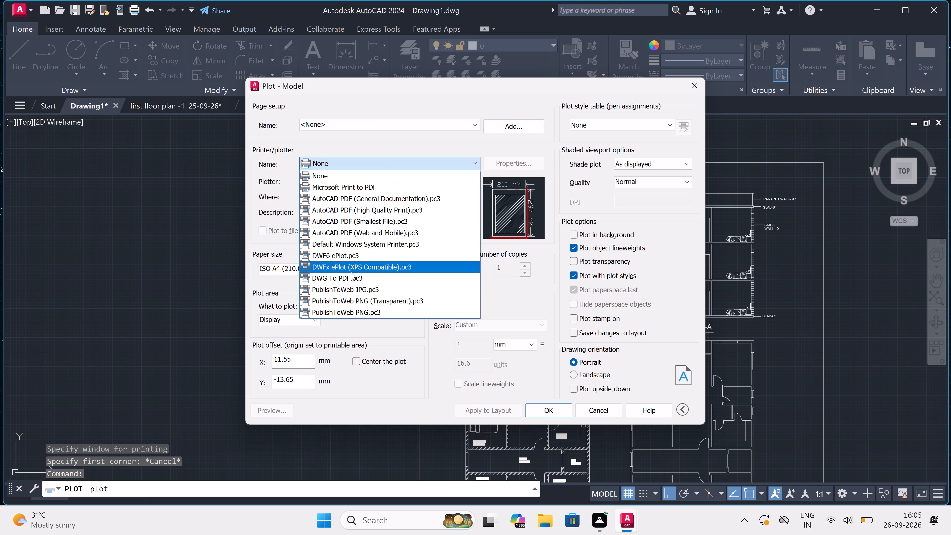
double_click(350, 273)
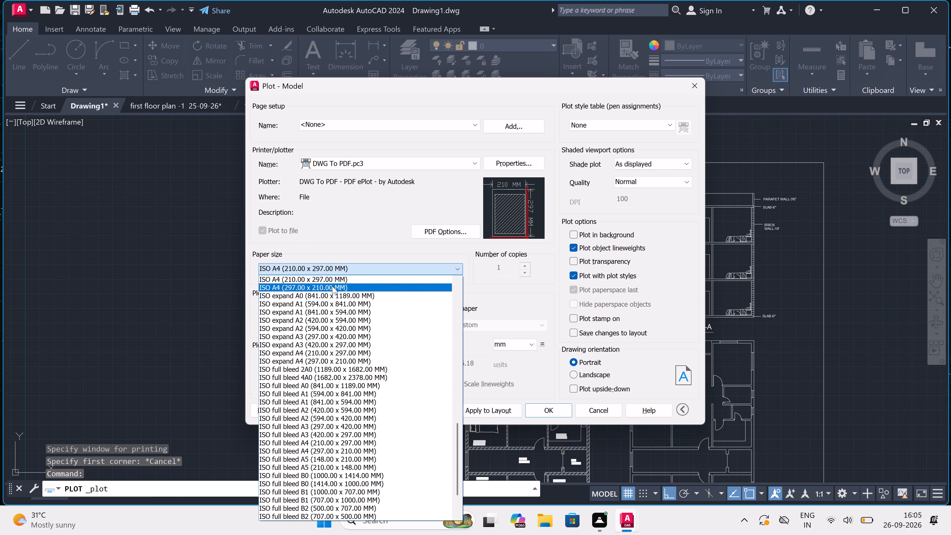
double_click(331, 285)
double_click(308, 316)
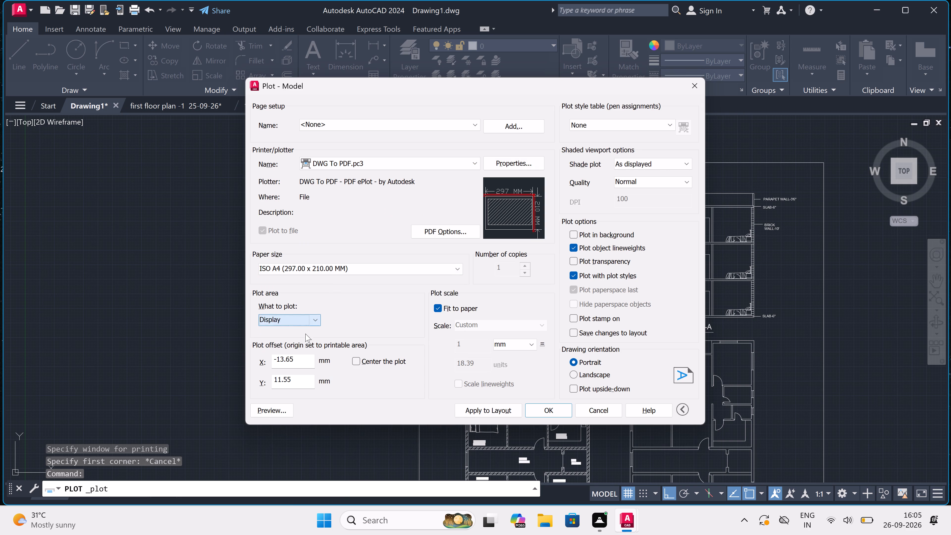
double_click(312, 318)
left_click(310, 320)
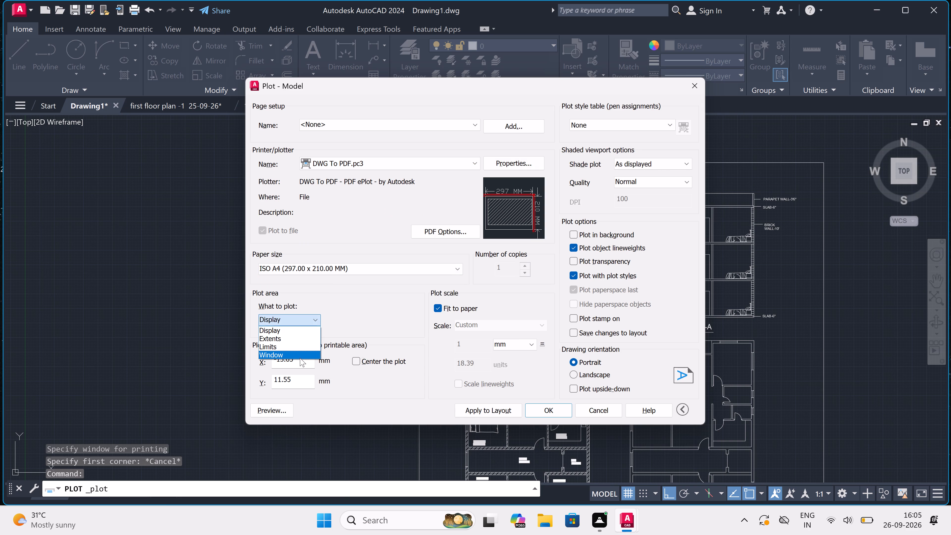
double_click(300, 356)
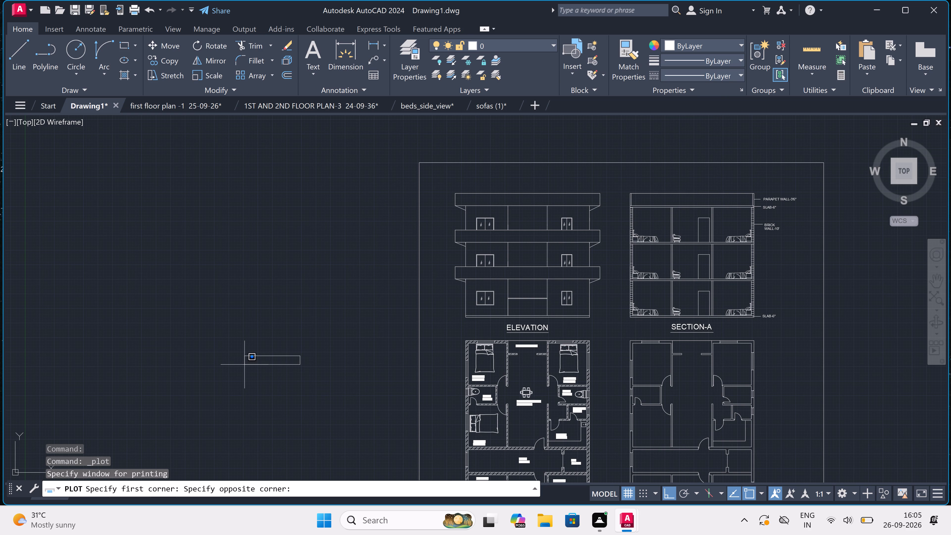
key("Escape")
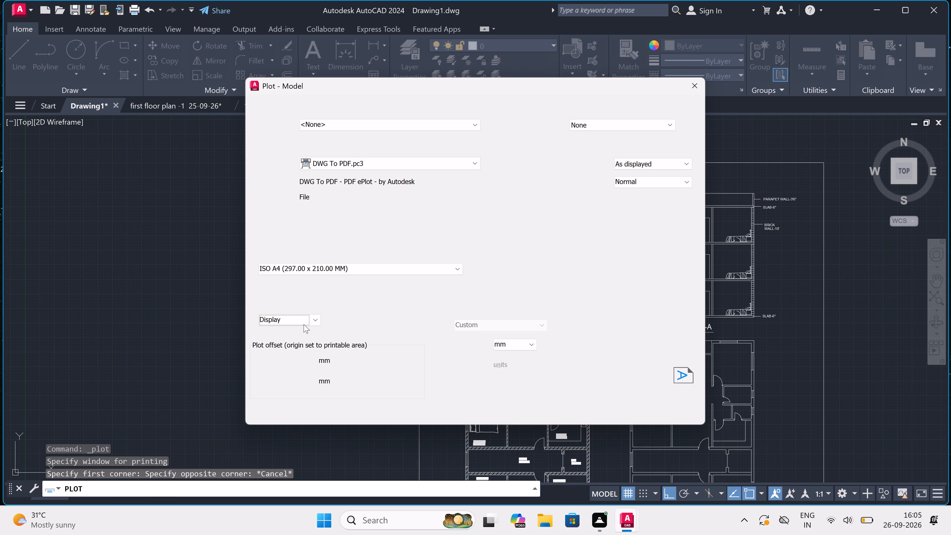
Define the plot area as a window from the sheet border's upper-left corner to its lower-right corner.
double_click(315, 321)
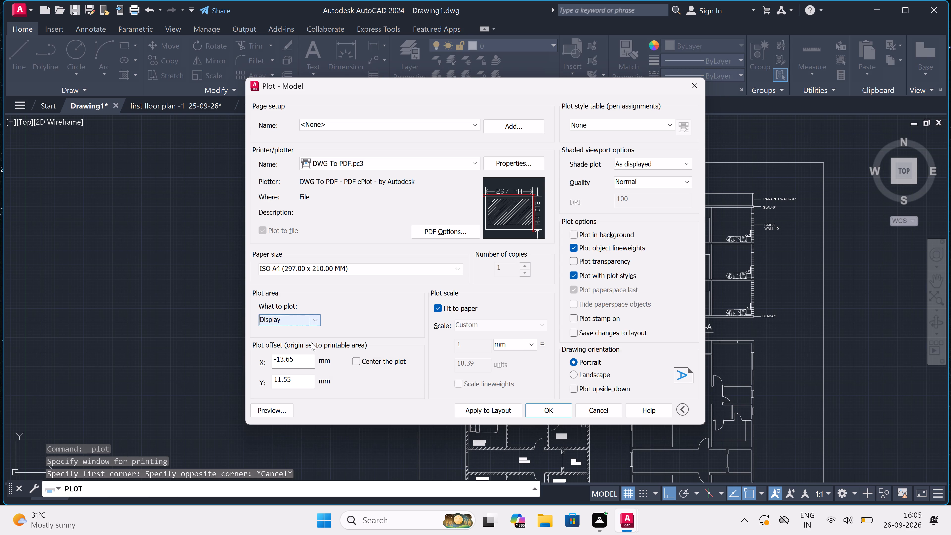
double_click(314, 321)
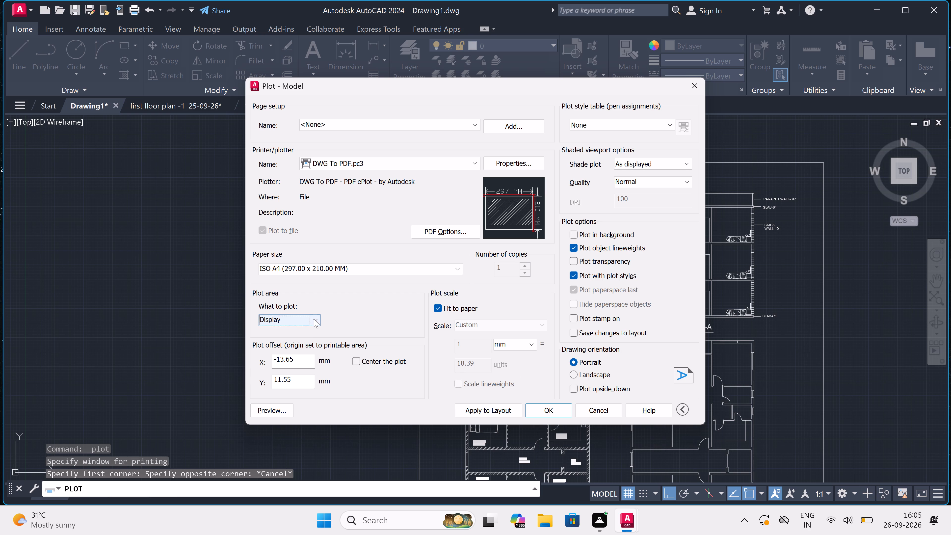
left_click(314, 319)
left_click(299, 356)
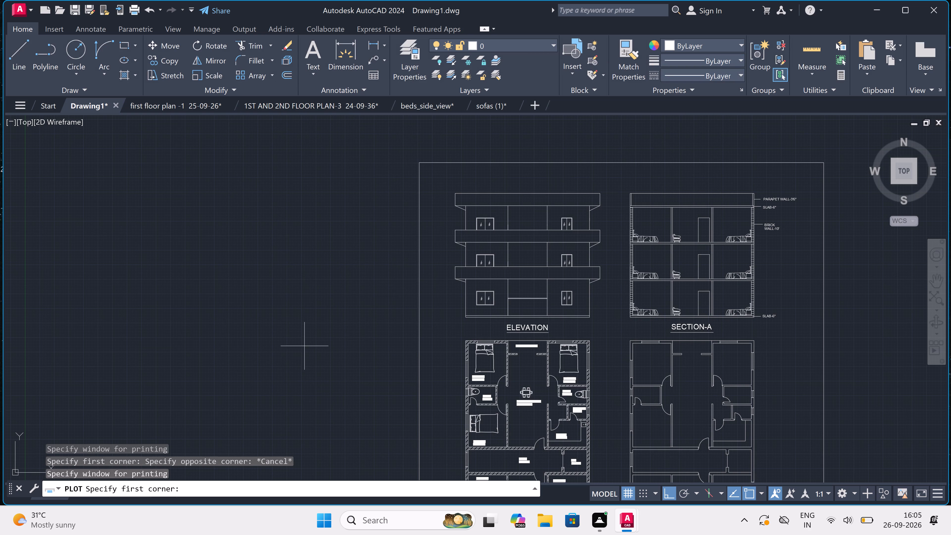
left_click(420, 161)
scroll(479, 216, "down", 2)
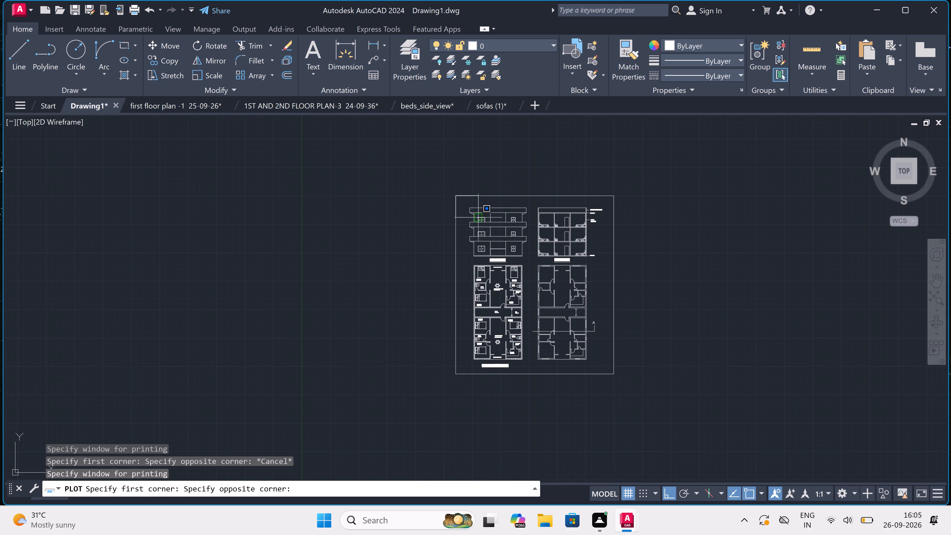
scroll(581, 361, "up", 2)
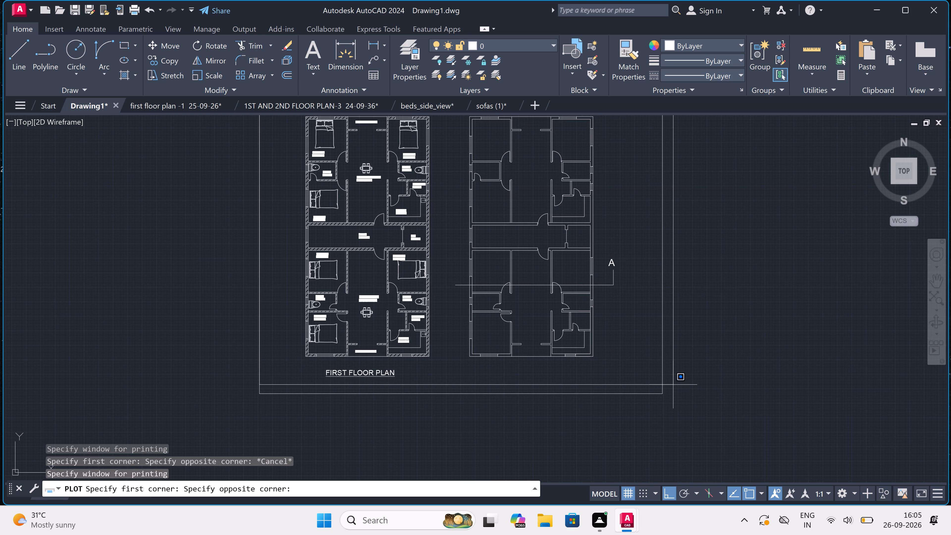
left_click(663, 395)
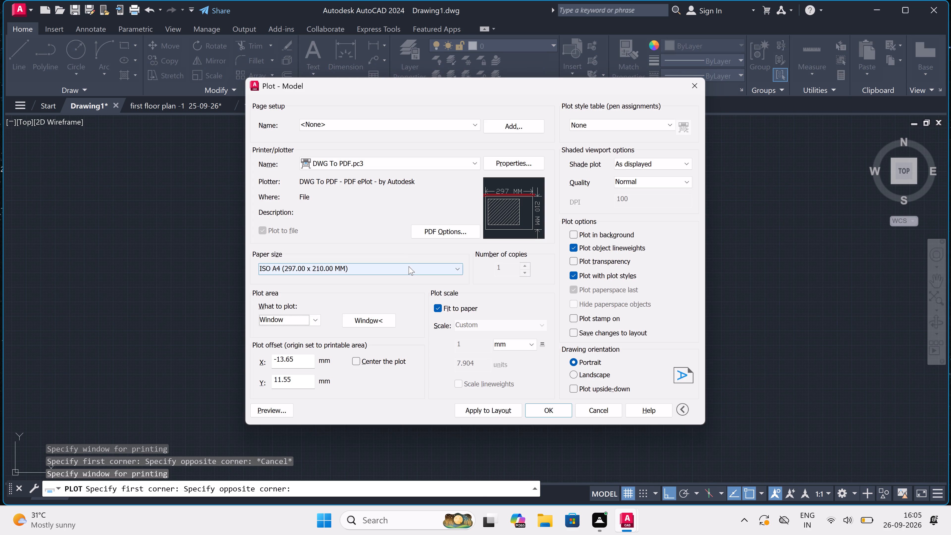
Center the plot, assign the acad.ctb plot style table to all layouts, and apply the plot settings to the layout.
left_click(352, 360)
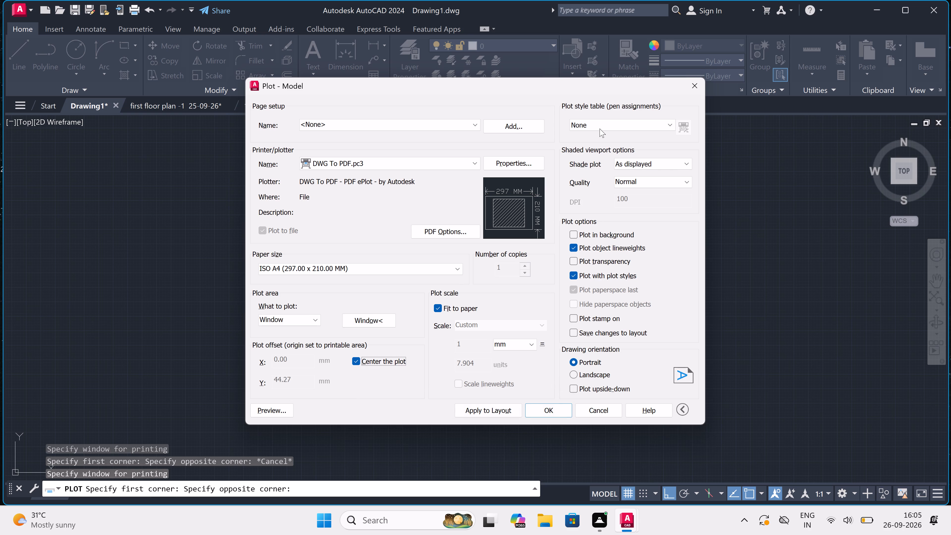
left_click(600, 127)
left_click(597, 145)
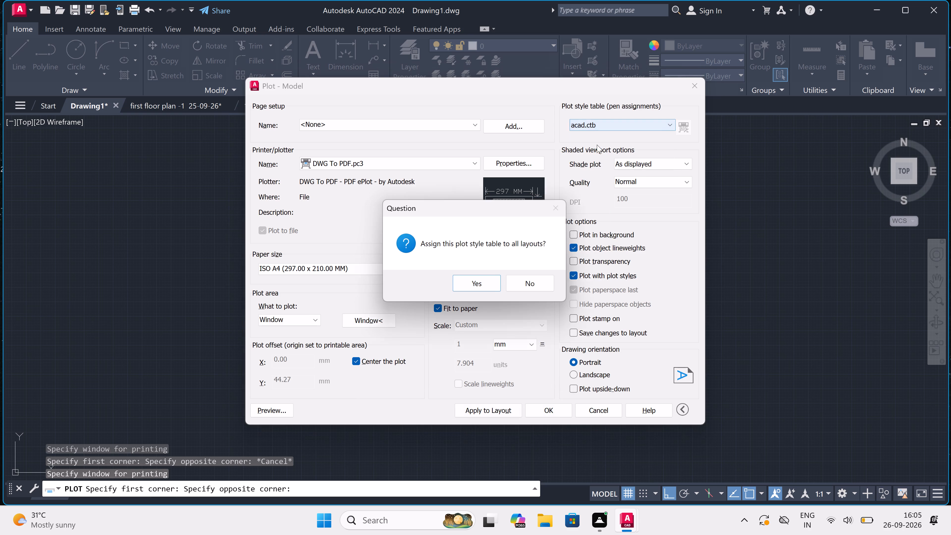
left_click(461, 288)
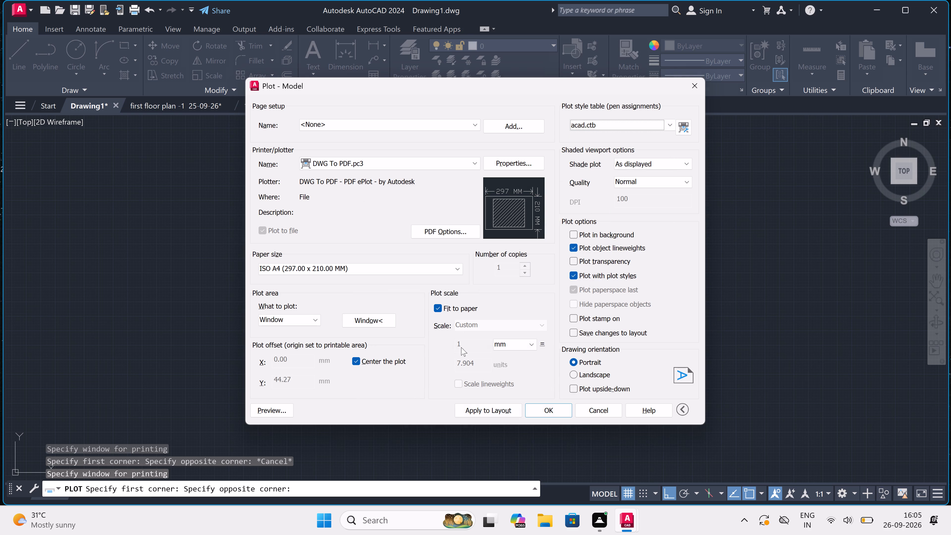
left_click(474, 410)
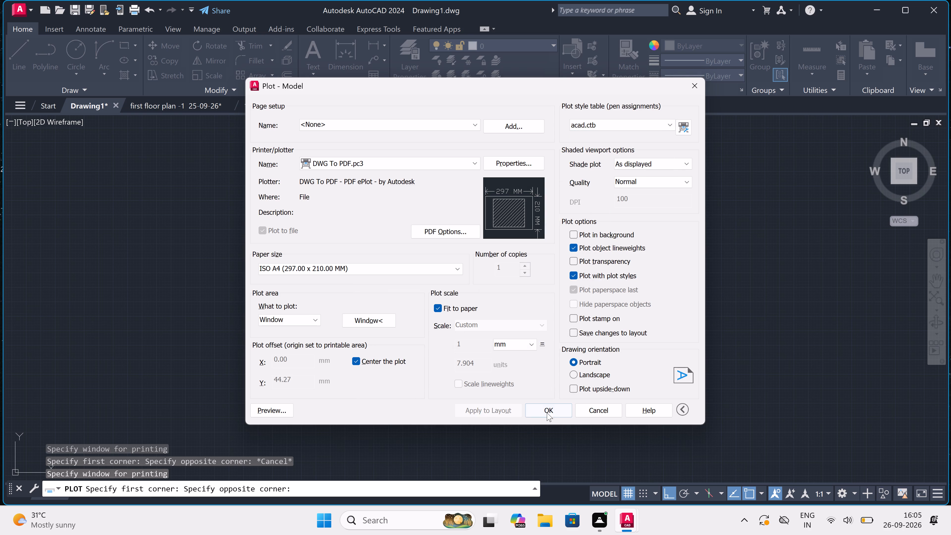
Run the plot and save the PDF in Documents as "FIRST FLOOR PLAN -3 25-09-26".
left_click(548, 411)
key("BackSpace")
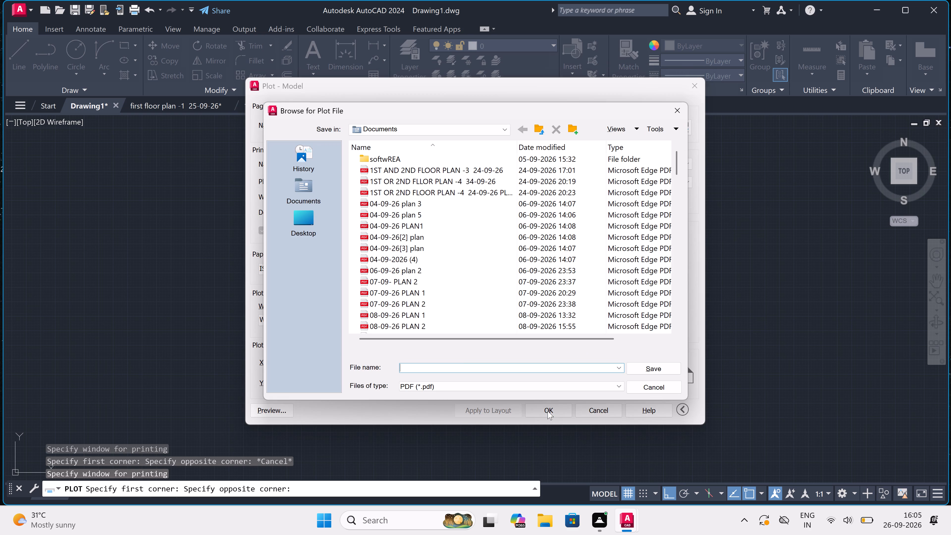
type("GROUN")
key("BackSpace")
key("BackSpace")
key("BackSpace")
key("BackSpace")
key("BackSpace")
key("BackSpace")
key("BackSpace")
key("BackSpace")
key("BackSpace")
key("BackSpace")
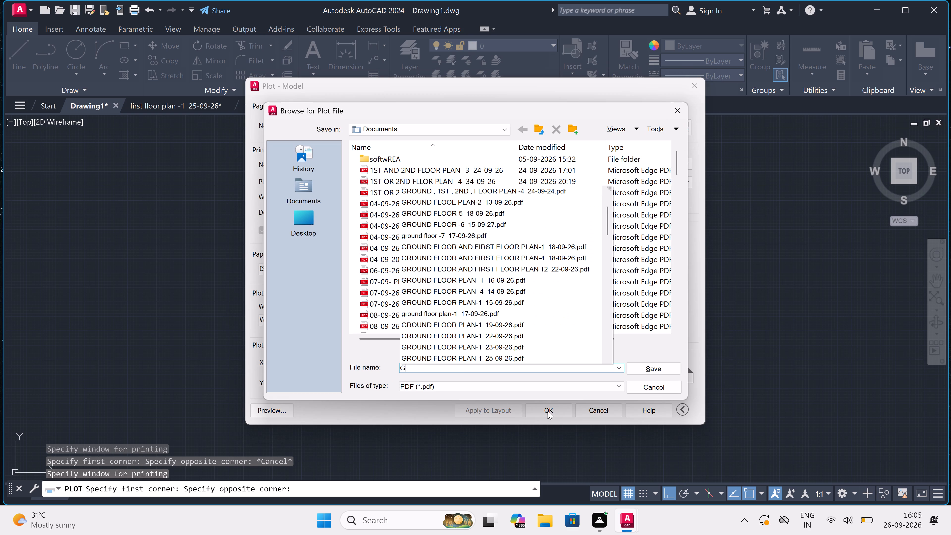
type("FIRST")
key("space")
type("FLOOR PA")
key("BackSpace")
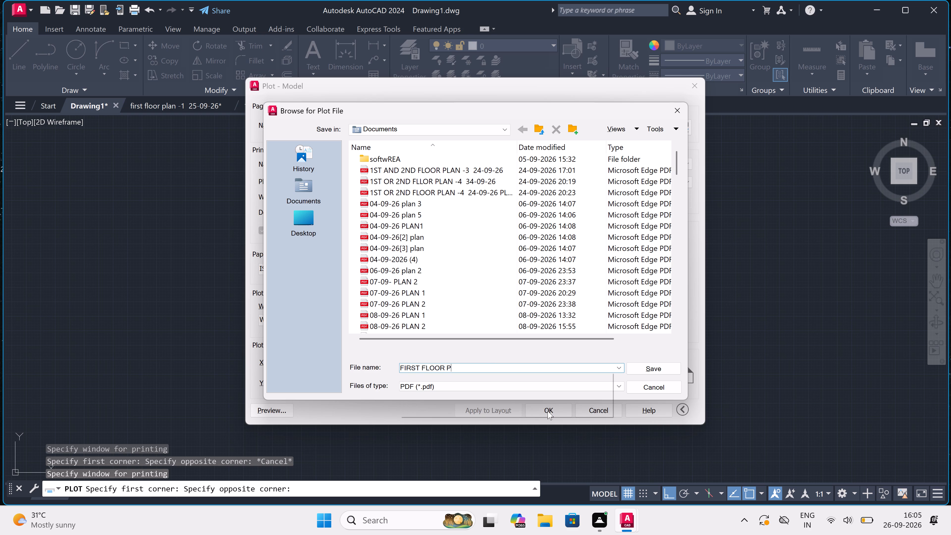
type("LAN")
key("space")
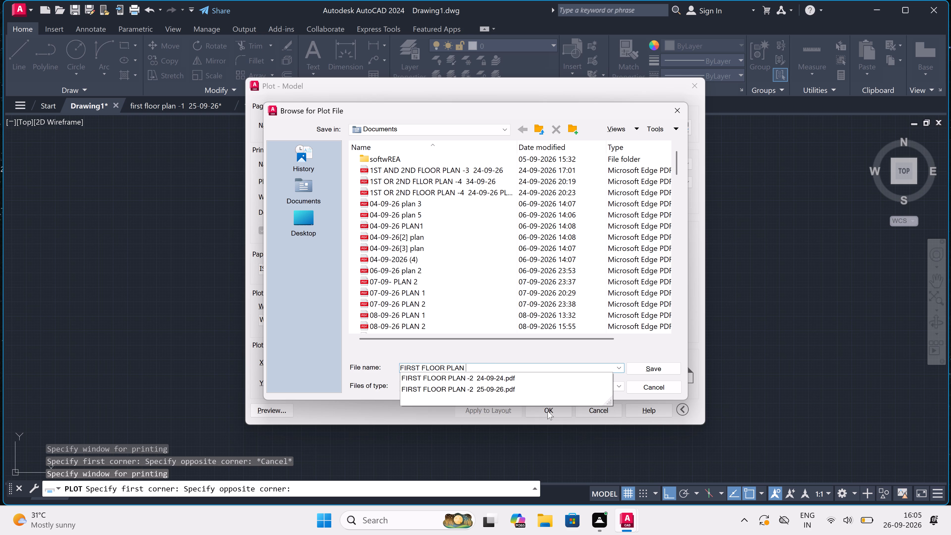
key("minus")
key("3")
key("space")
key("space")
type("25-09-26")
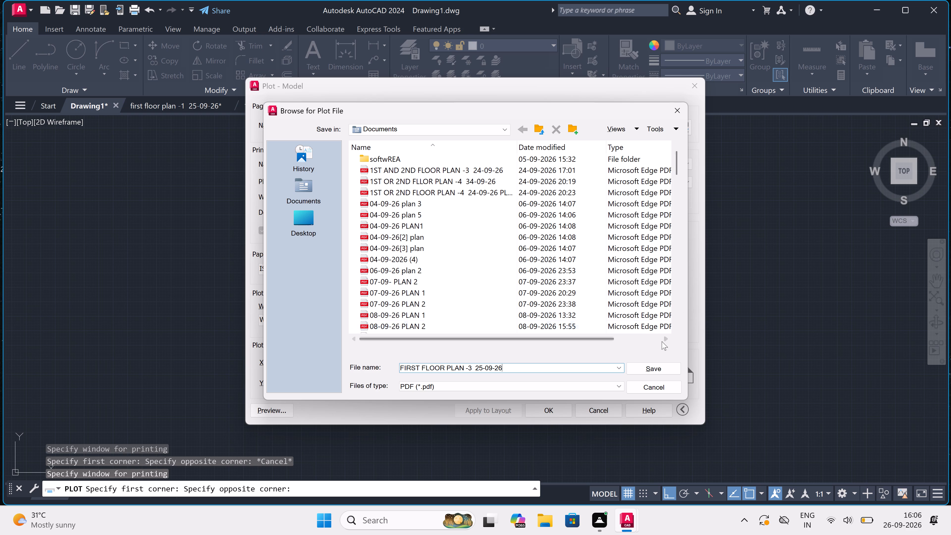
left_click(650, 369)
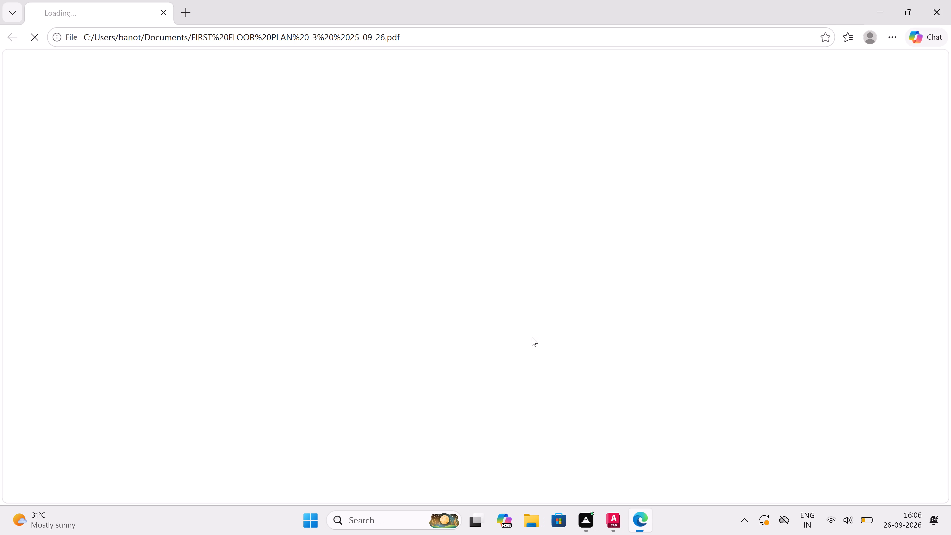
Examine the plotted PDF's Elevation, Section-A and First Floor Plan within the sheet border, and close the PDF.
scroll(519, 298, "down", 1)
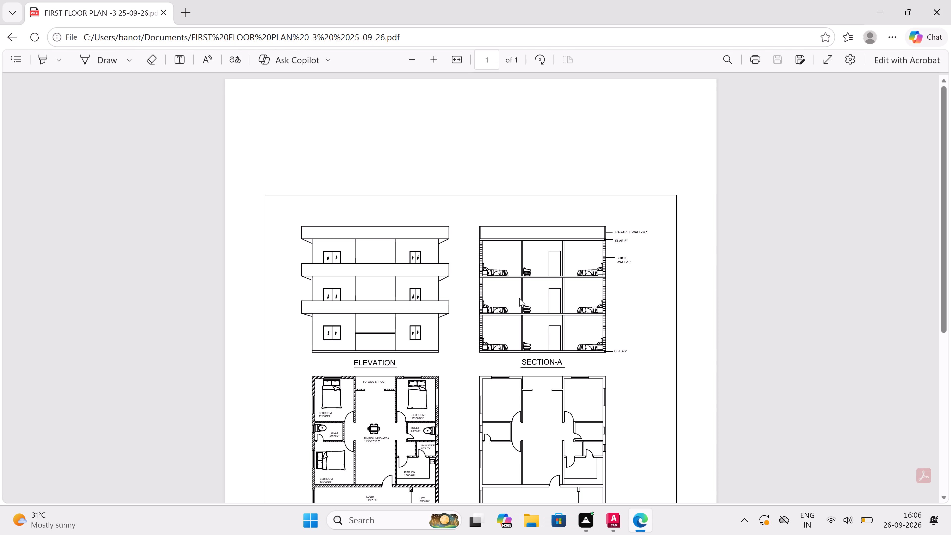
scroll(519, 298, "down", 3)
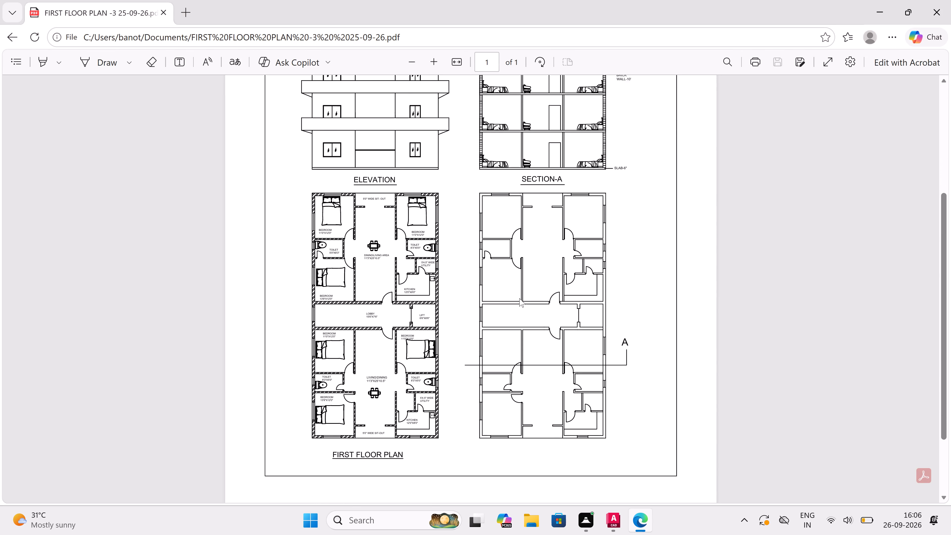
scroll(519, 298, "up", 1)
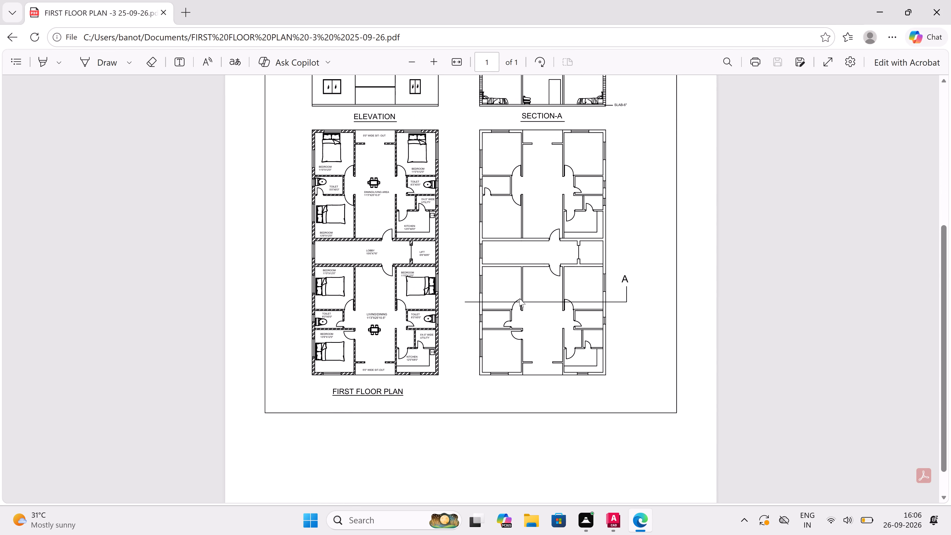
scroll(519, 298, "up", 2)
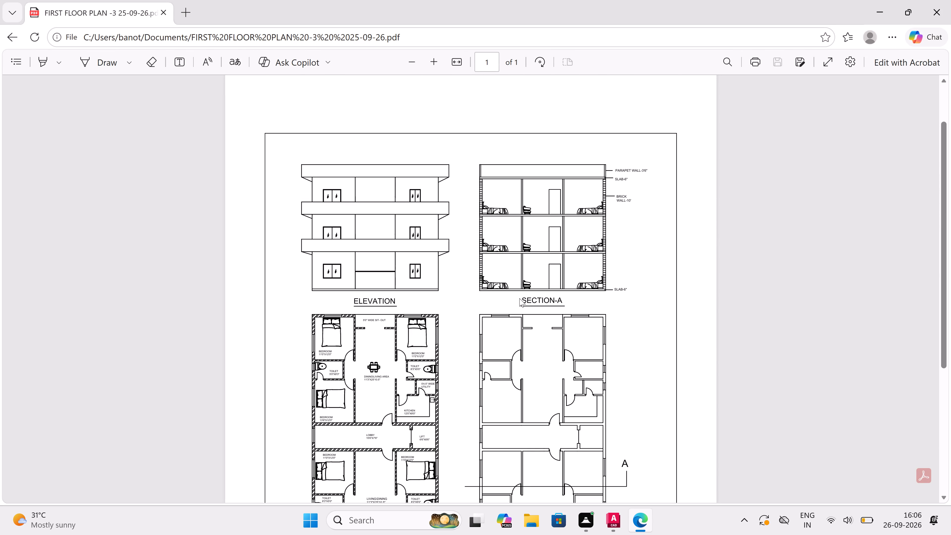
left_click(939, 5)
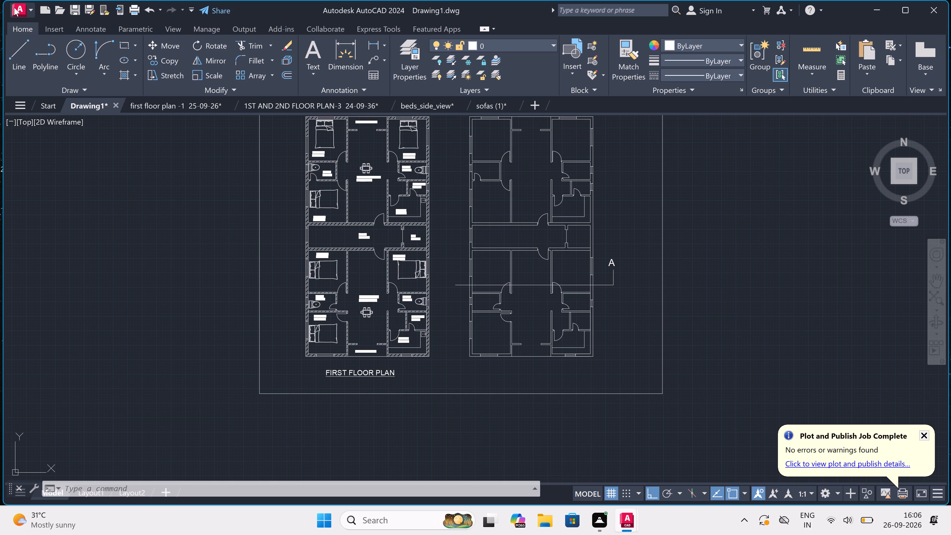
Save Drawing1 in Downloads as an AutoCAD 2018 drawing named "FIRST FLOOR PLAN -3 25-09-26".
double_click(14, 7)
left_click(17, 5)
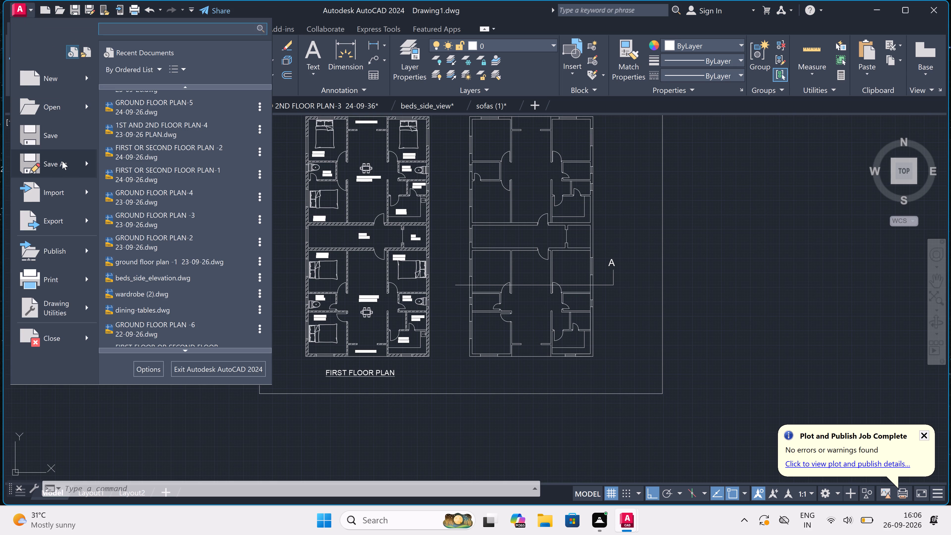
left_click(62, 162)
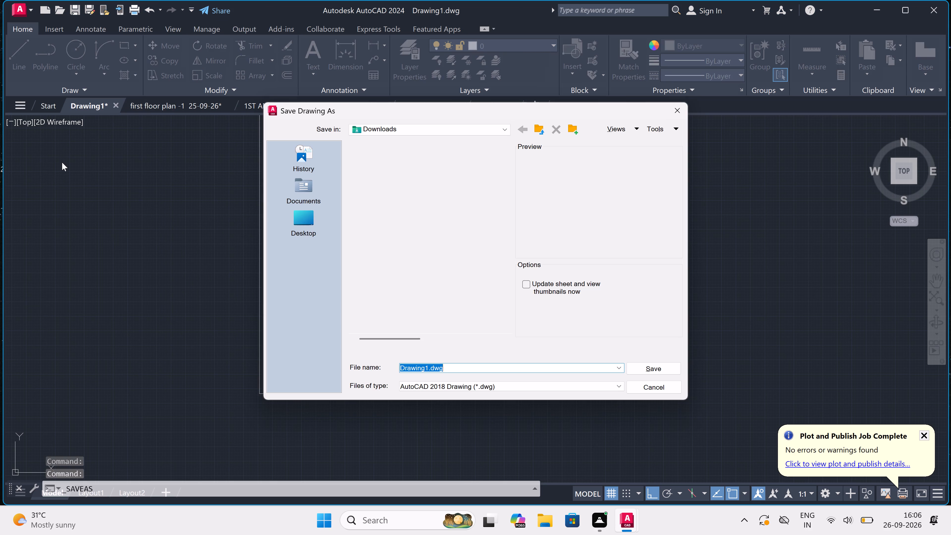
key("BackSpace")
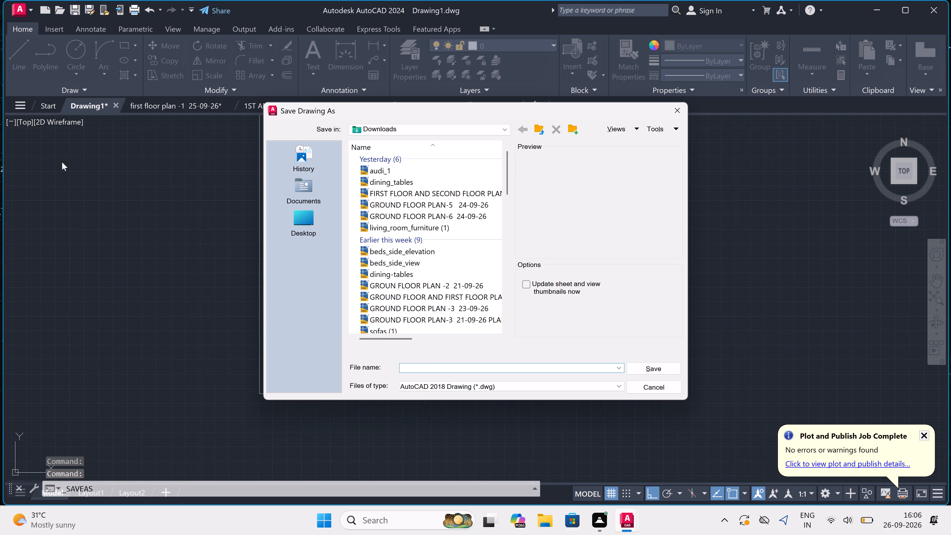
key("f")
key("i")
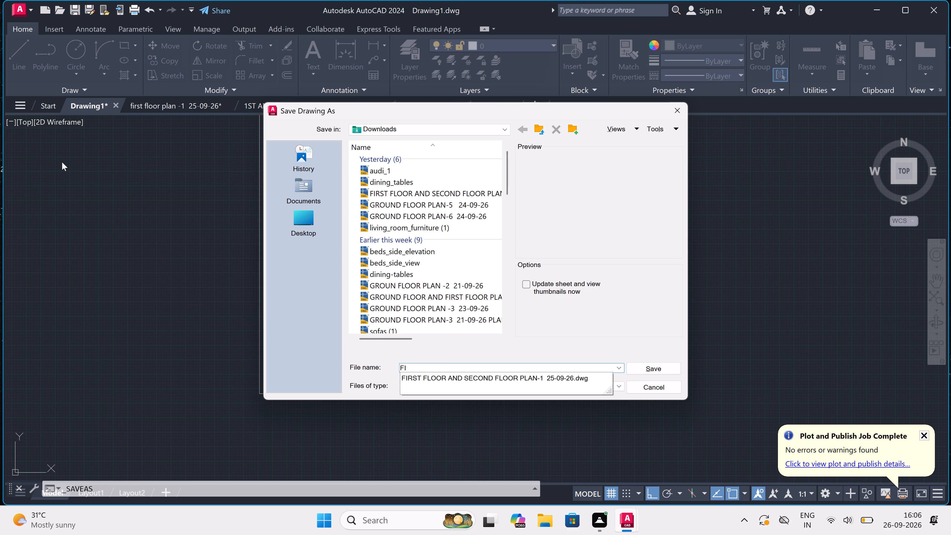
type("RS")
key("t")
key("space")
type("D")
key("BackSpace")
type("FLOOR")
key("space")
type("PLAN -")
type("3 25")
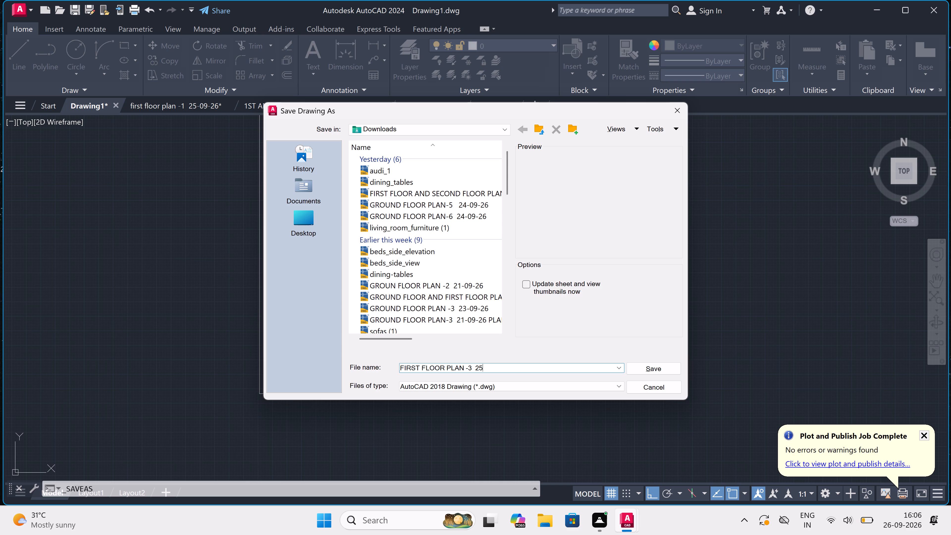
type("-09-26")
left_click(650, 367)
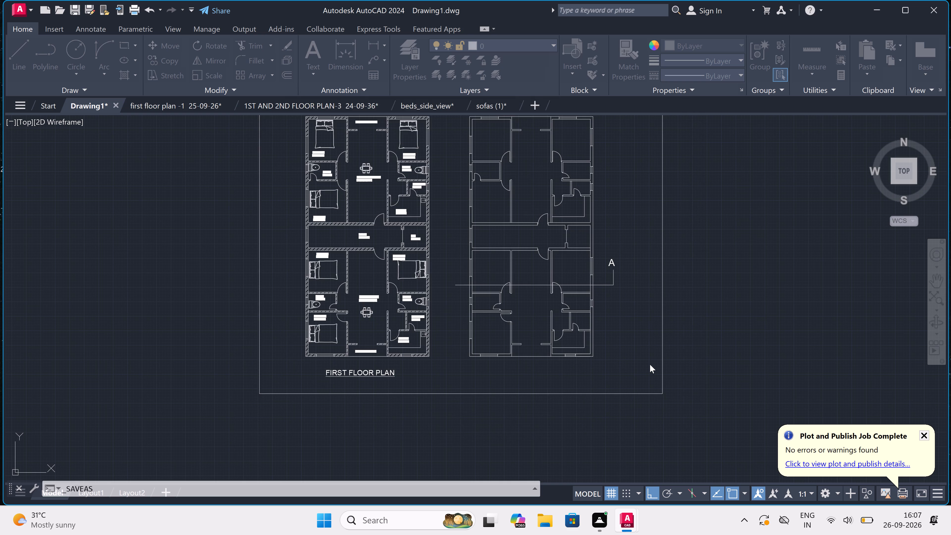
Exit the program, saving changes to first floor plan -1, 1ST AND 2ND FLOOR PLAN-3, beds_side_view and sofas (1).
left_click(936, 2)
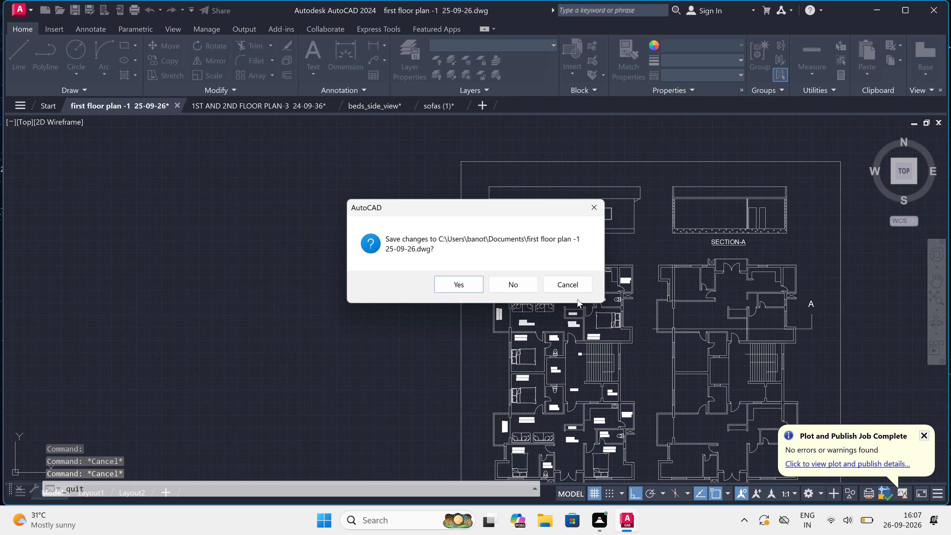
left_click(454, 283)
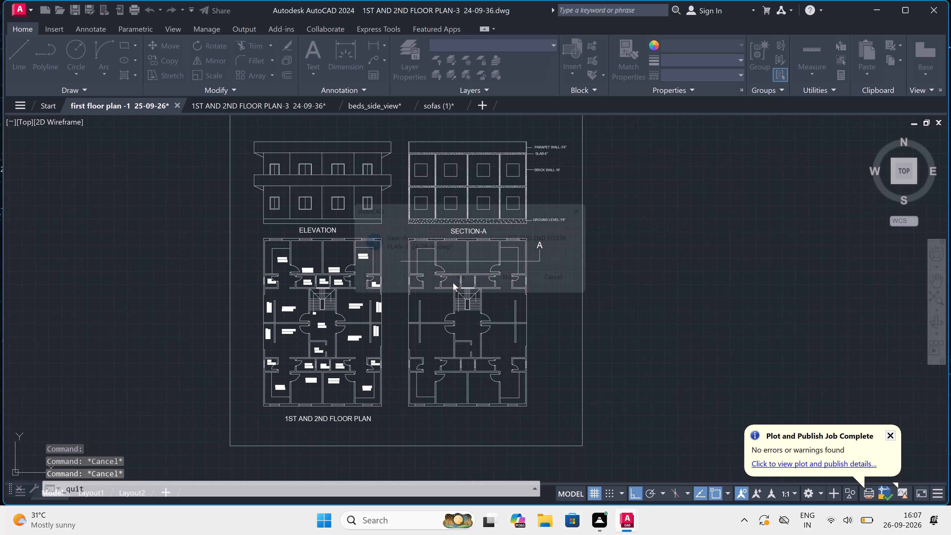
left_click(449, 278)
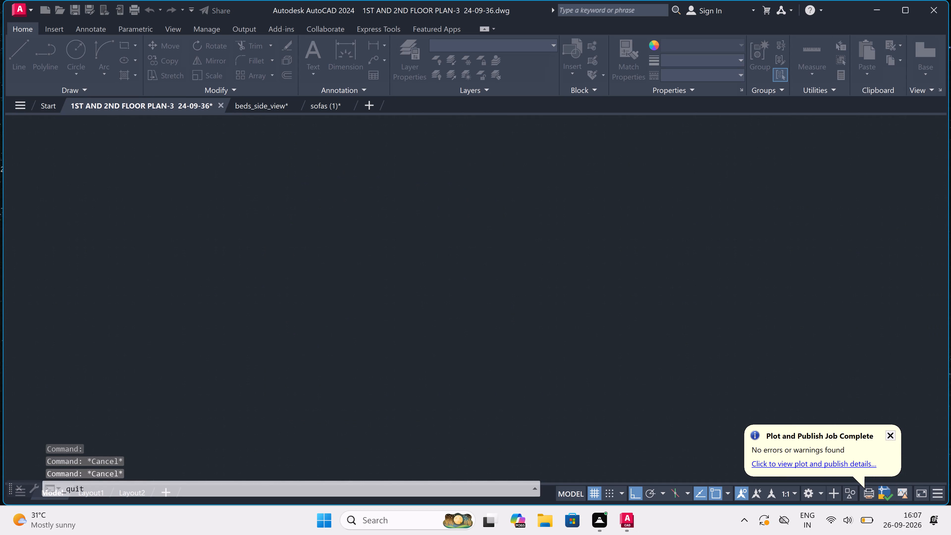
left_click(449, 277)
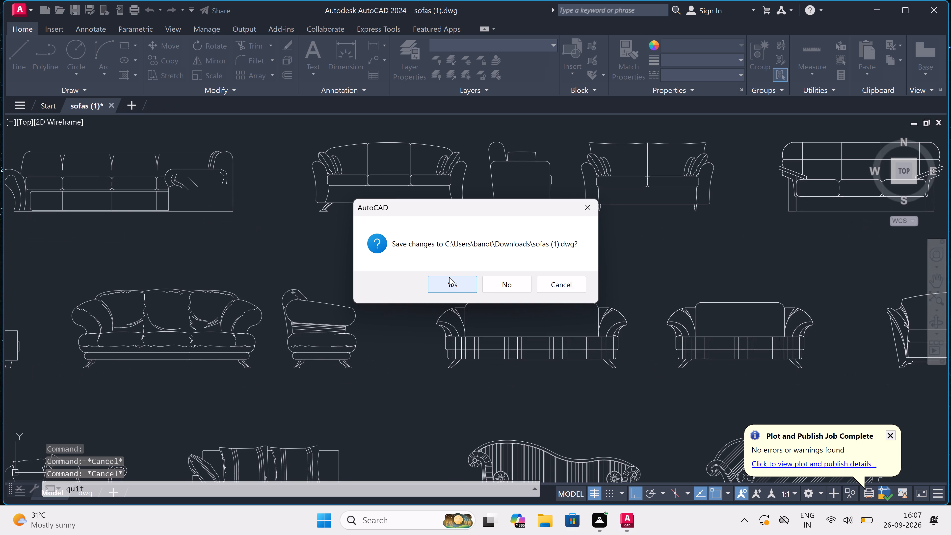
left_click(449, 277)
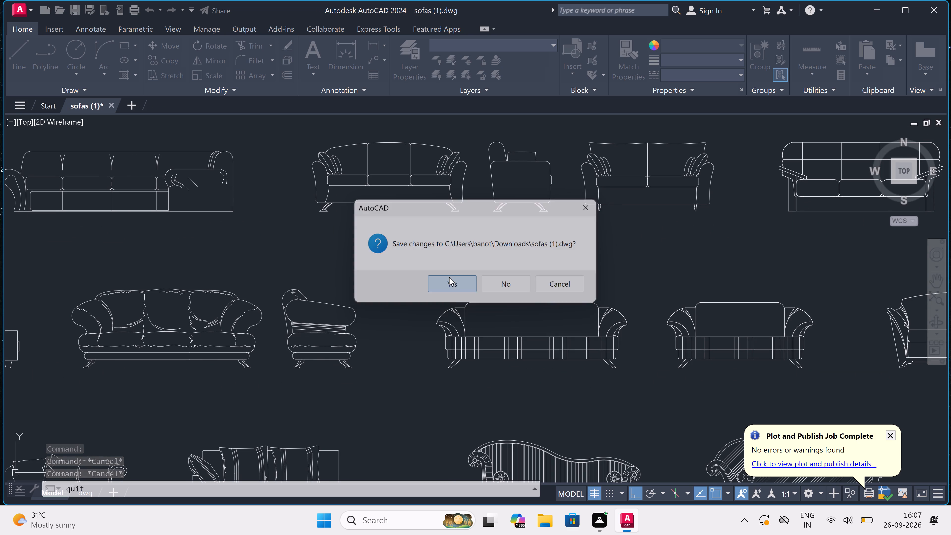